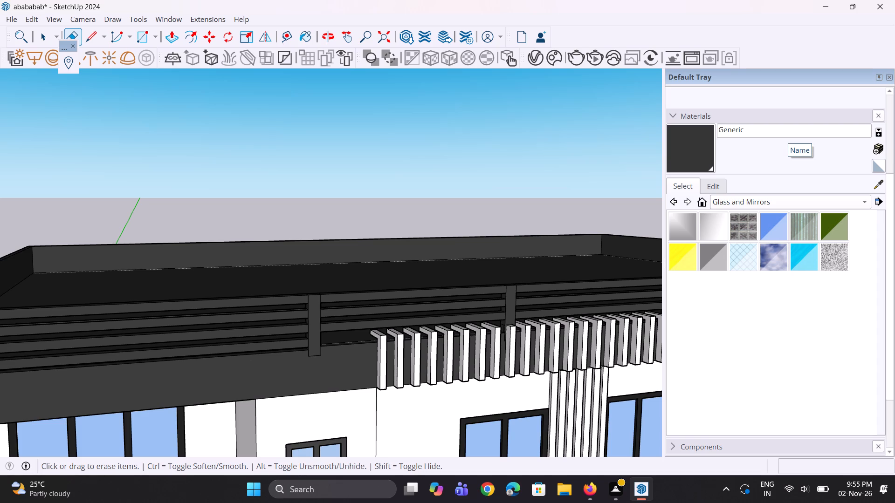
# Paint the remaining light fascia below the roof parapet and the lowest slat end at the corner with the dark Generic material.
pyautogui.scroll(-4, 516, 301)
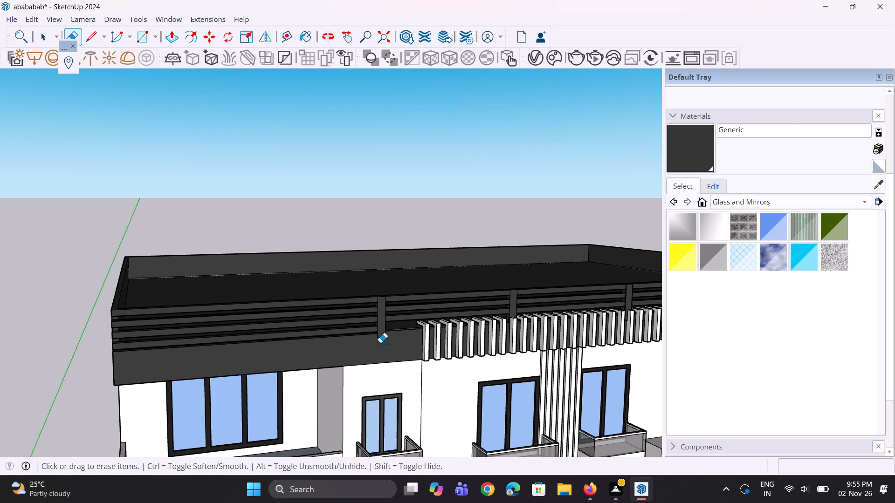
pyautogui.moveTo(297, 319); pyautogui.dragTo(446, 273, button='middle')
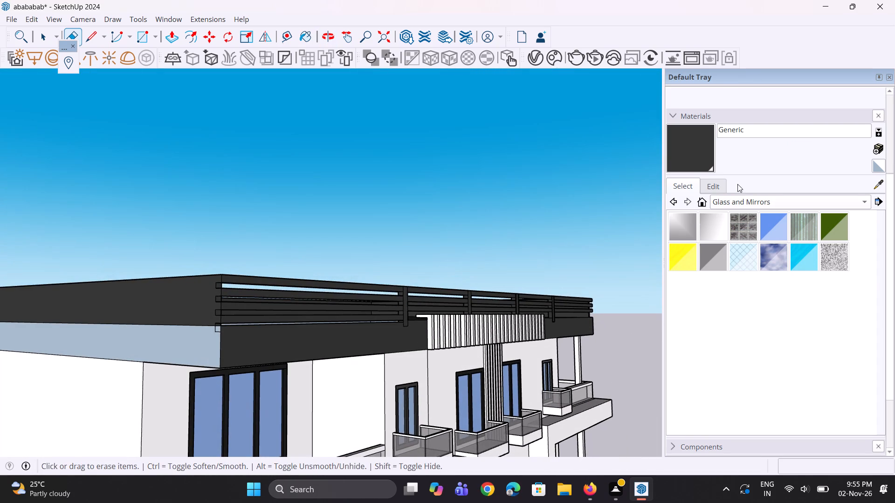
pyautogui.moveTo(696, 155); pyautogui.dragTo(689, 161)
pyautogui.scroll(2, 214, 303)
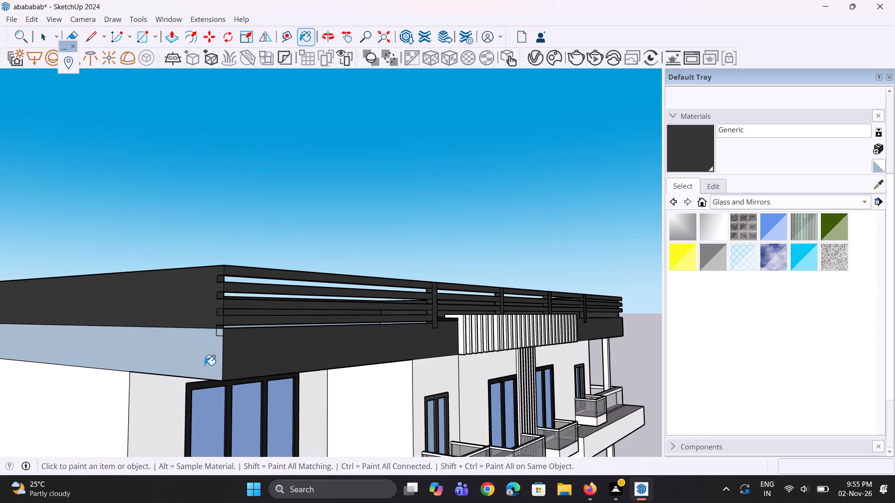
pyautogui.click(205, 365)
pyautogui.scroll(7, 217, 339)
pyautogui.click(220, 331)
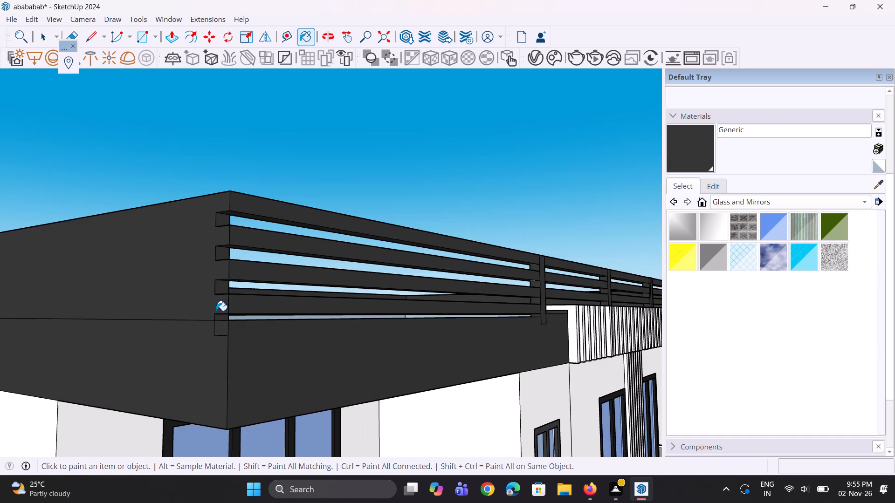
# Erase the stray edges outlining the lowest slat end on the side fascia at the roof corner.
pyautogui.moveTo(216, 311); pyautogui.dragTo(269, 378, button='middle')
pyautogui.scroll(3, 267, 375)
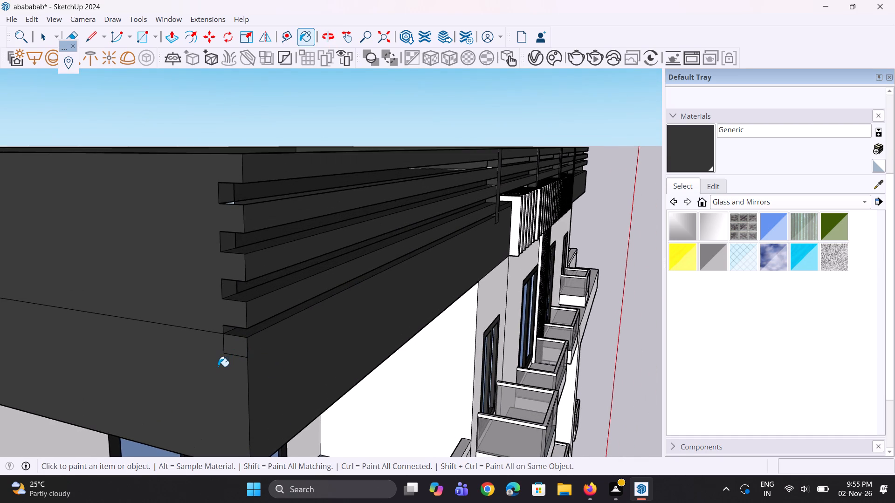
pyautogui.scroll(2, 218, 367)
pyautogui.press('e')
pyautogui.moveTo(241, 346); pyautogui.dragTo(238, 361)
pyautogui.moveTo(224, 338); pyautogui.dragTo(225, 350)
pyautogui.scroll(-7, 225, 362)
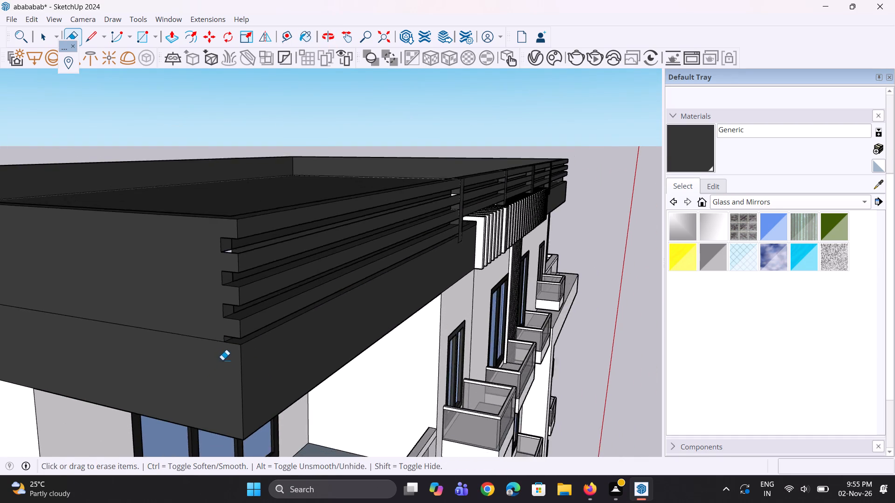
# Paint the light face inside the top slat gap at the roof corner with the dark Generic material.
pyautogui.scroll(-4, 222, 360)
pyautogui.moveTo(271, 298); pyautogui.dragTo(241, 316, button='middle')
pyautogui.scroll(3, 172, 293)
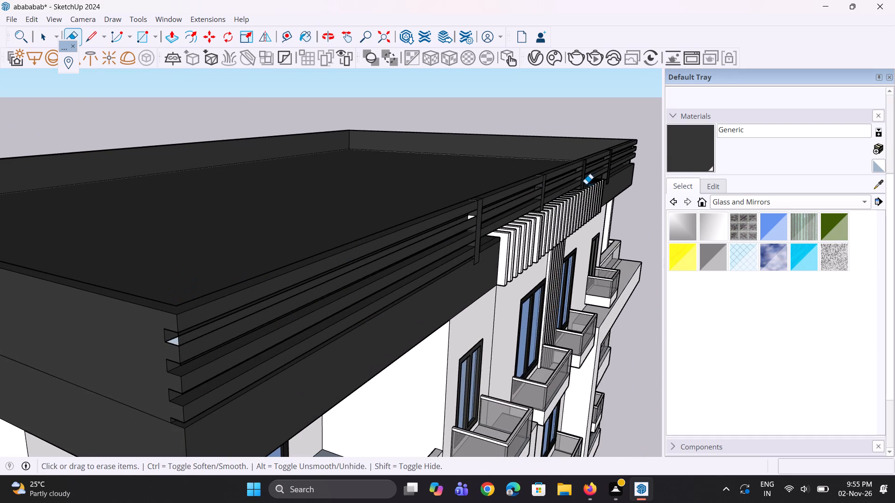
pyautogui.click(698, 140)
pyautogui.scroll(3, 115, 371)
pyautogui.scroll(6, 174, 339)
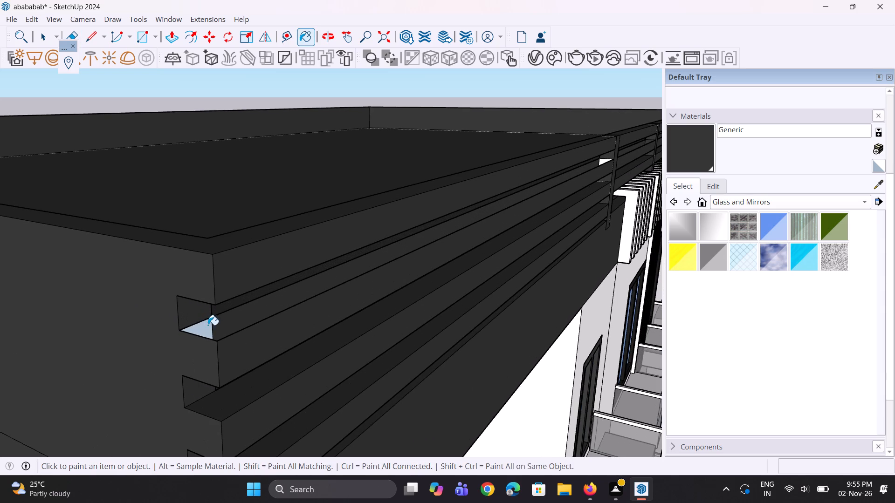
pyautogui.click(208, 325)
pyautogui.moveTo(219, 330); pyautogui.dragTo(214, 312, button='middle')
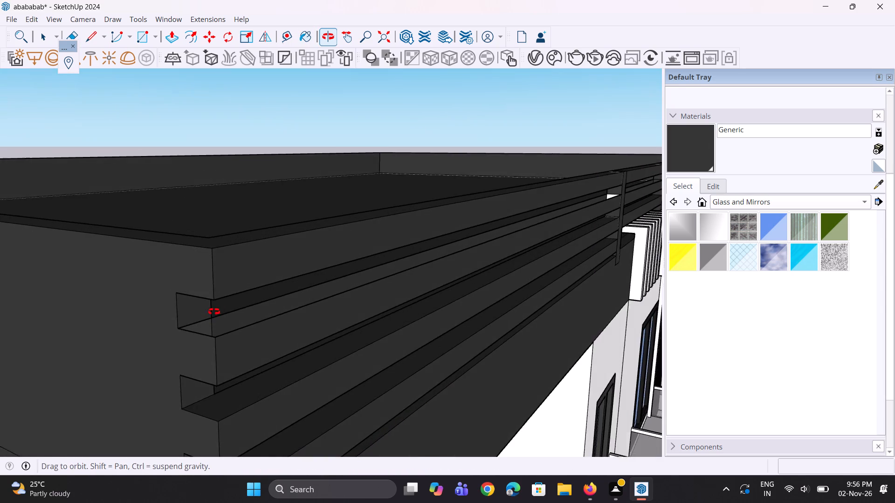
pyautogui.moveTo(214, 312); pyautogui.dragTo(219, 309, button='middle')
pyautogui.scroll(3, 248, 303)
pyautogui.moveTo(130, 351); pyautogui.dragTo(139, 267, button='middle')
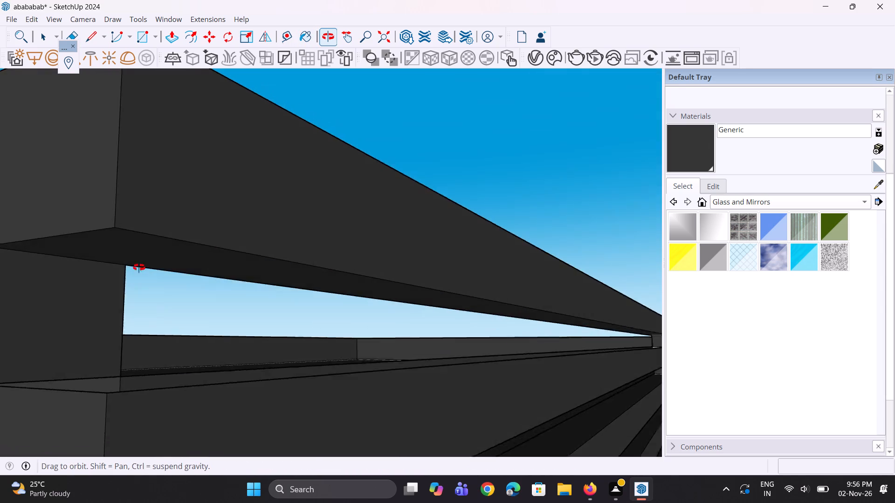
pyautogui.moveTo(139, 267); pyautogui.dragTo(140, 371, button='middle')
pyautogui.scroll(1, 140, 371)
pyautogui.scroll(-6, 140, 385)
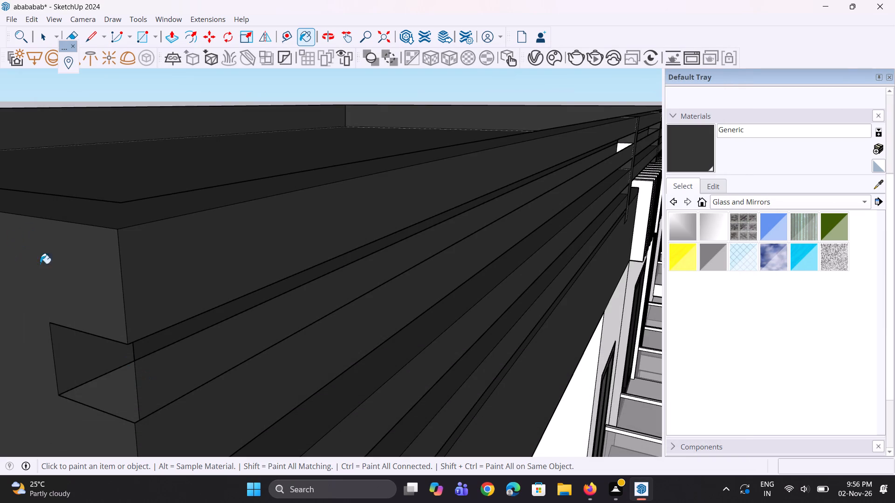
# Paint the white patch in the top slat gap beside the first vertical post with the Generic material.
pyautogui.scroll(-4, 415, 262)
pyautogui.scroll(1, 194, 184)
pyautogui.scroll(-4, 193, 185)
pyautogui.scroll(7, 459, 165)
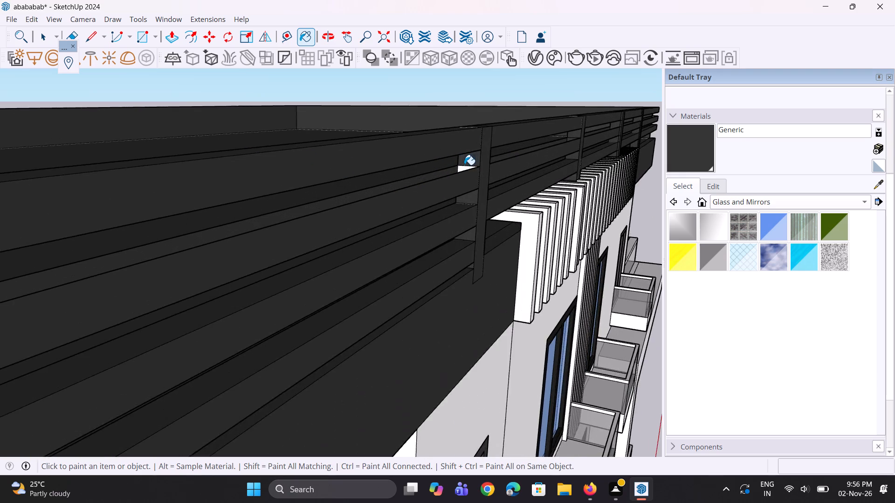
pyautogui.scroll(7, 464, 165)
pyautogui.click(465, 167)
pyautogui.scroll(1, 476, 176)
pyautogui.moveTo(442, 190); pyautogui.dragTo(326, 202, button='middle')
pyautogui.scroll(-5, 319, 201)
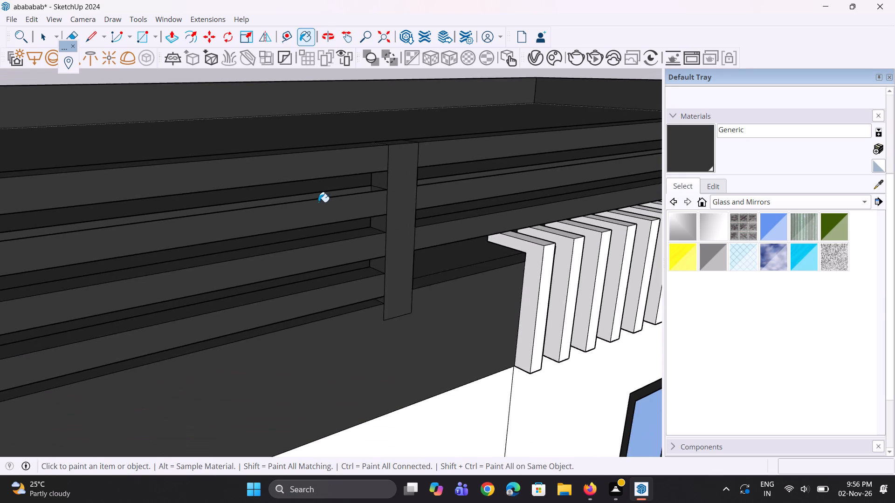
# Paint the roof overhang undersides above the top balconies at both ends of the front facade with Generic.
pyautogui.scroll(-18, 318, 202)
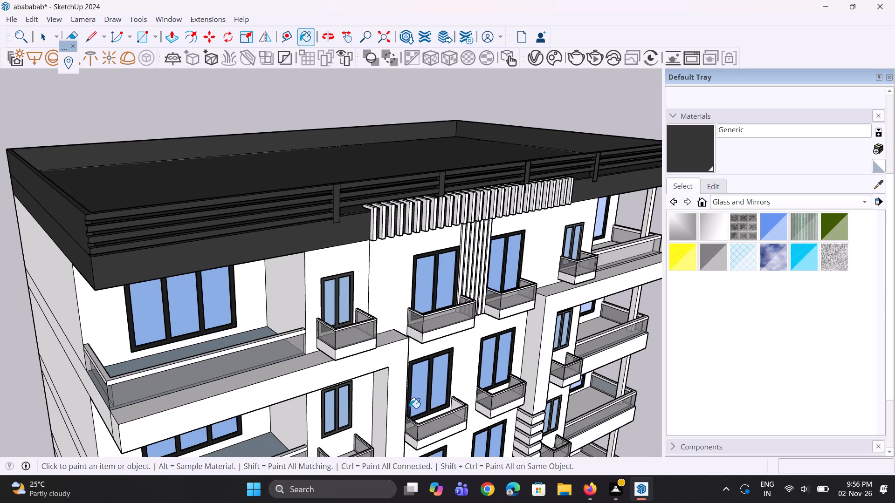
pyautogui.scroll(-5, 337, 293)
pyautogui.scroll(-4, 164, 216)
pyautogui.scroll(1, 230, 335)
pyautogui.moveTo(227, 338); pyautogui.dragTo(248, 267, button='middle')
pyautogui.scroll(5, 429, 195)
pyautogui.scroll(3, 341, 237)
pyautogui.moveTo(340, 237); pyautogui.dragTo(351, 311, button='middle')
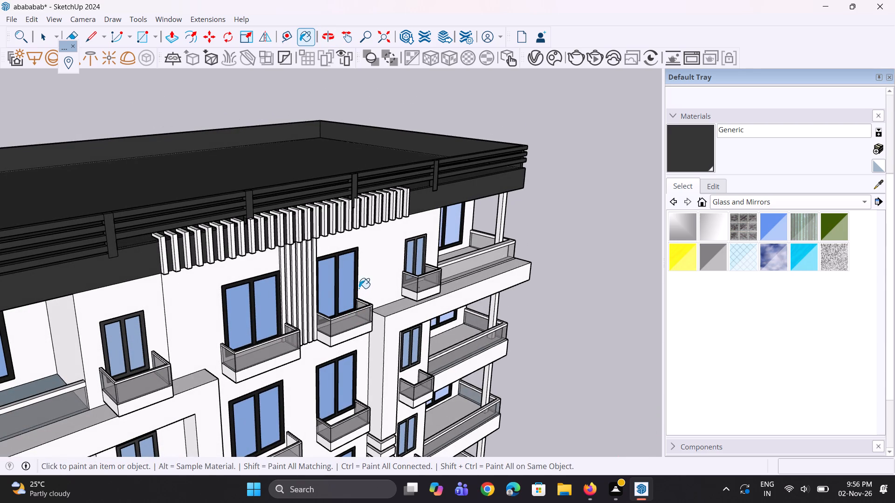
pyautogui.scroll(-9, 404, 235)
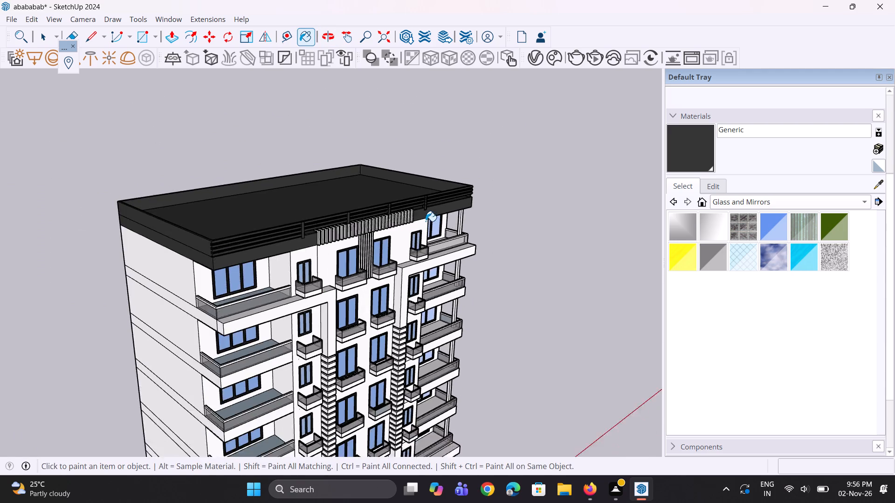
pyautogui.moveTo(362, 305); pyautogui.dragTo(352, 276, button='middle')
pyautogui.scroll(4, 289, 267)
pyautogui.moveTo(285, 266); pyautogui.dragTo(320, 113, button='middle')
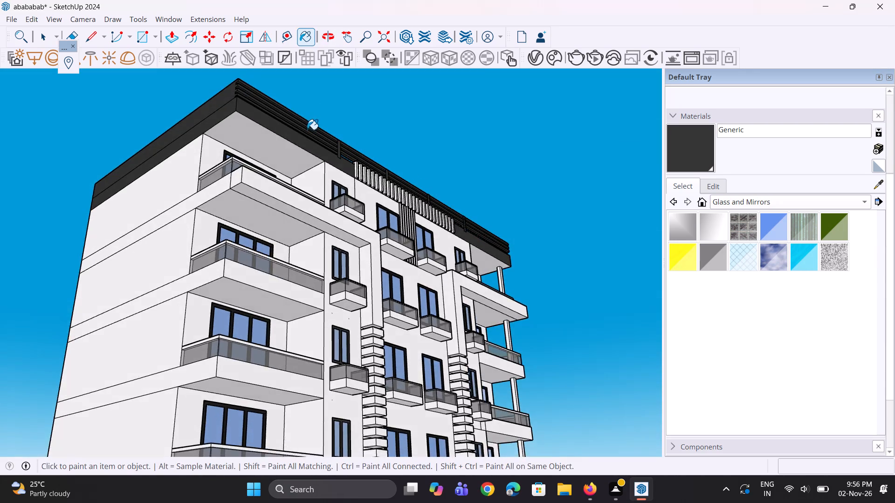
pyautogui.scroll(2, 307, 130)
pyautogui.click(303, 150)
pyautogui.scroll(3, 508, 247)
pyautogui.click(516, 292)
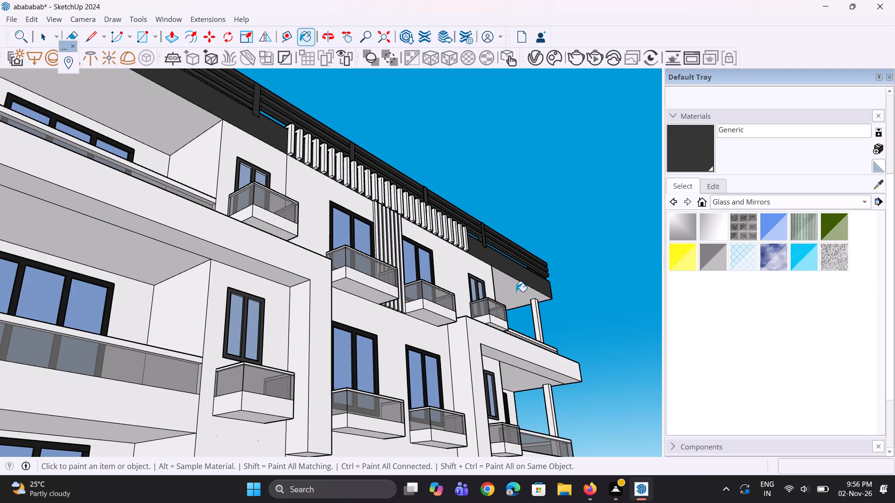
pyautogui.click(192, 122)
pyautogui.scroll(-5, 341, 222)
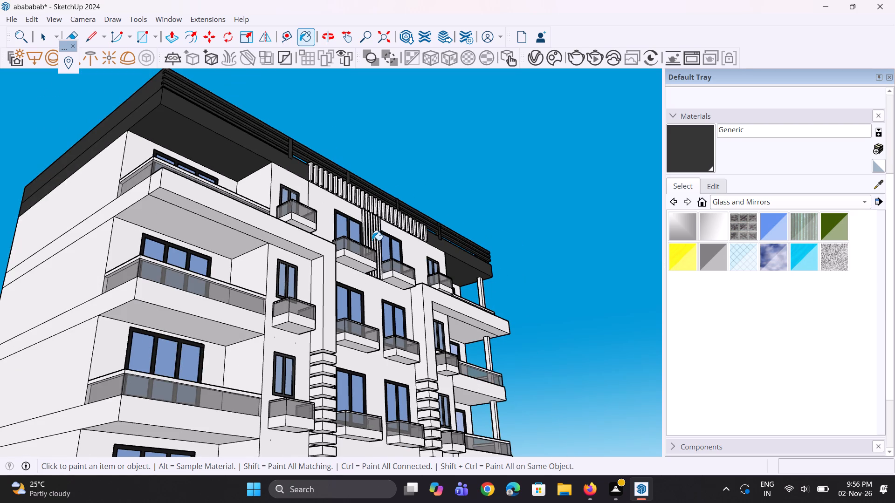
# Paint the front, underside and side band of the left balcony slab second from the top with Generic.
pyautogui.scroll(-4, 392, 224)
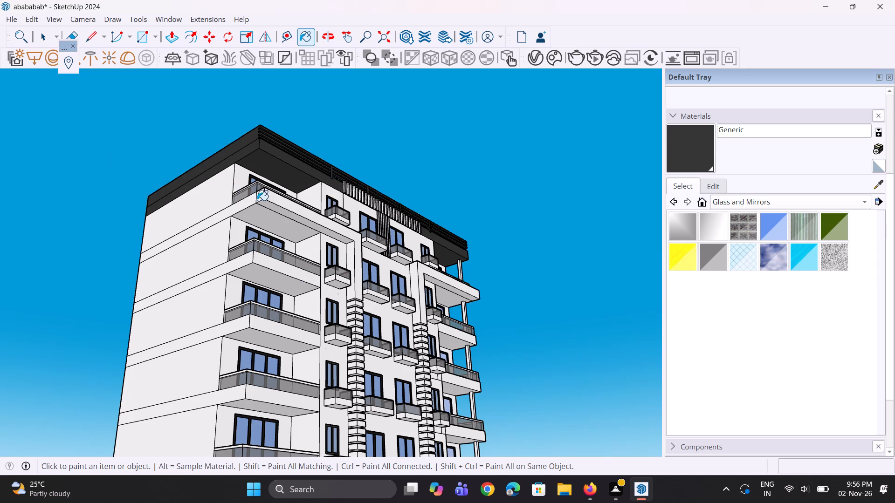
pyautogui.click(282, 268)
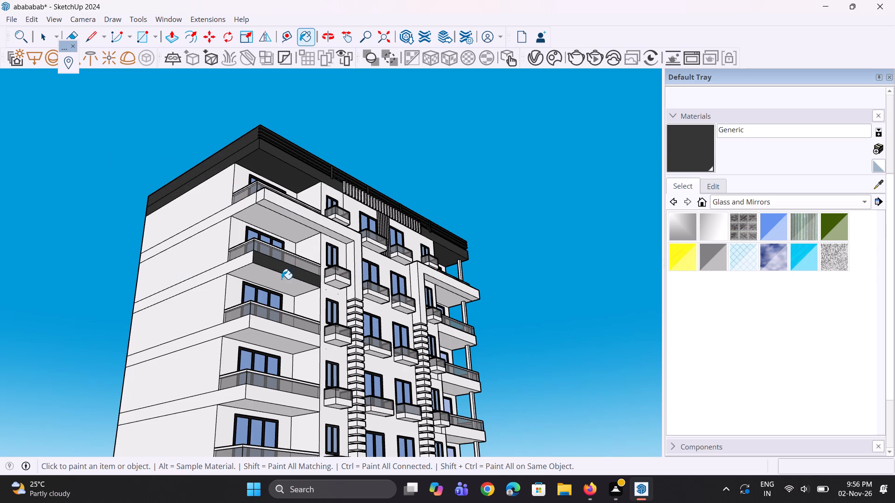
pyautogui.click(282, 279)
pyautogui.click(247, 263)
# Paint the front, underside and side band of the right balcony slab second from the top with Generic.
pyautogui.scroll(2, 444, 337)
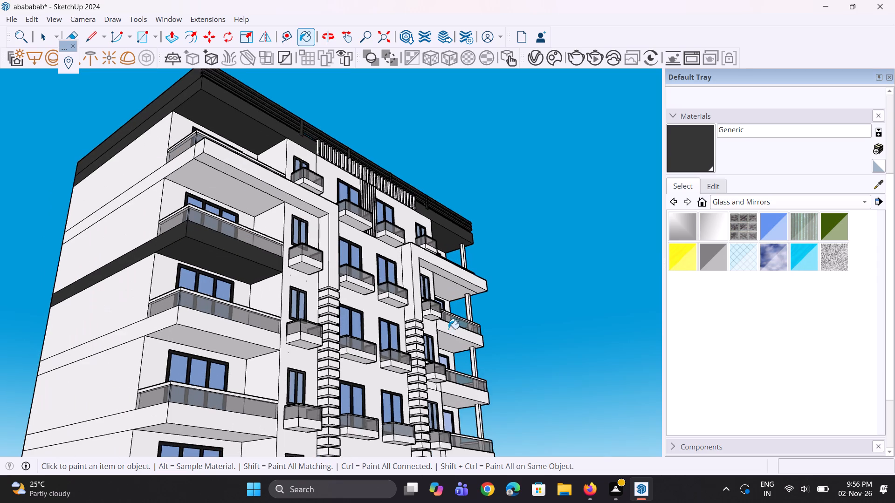
pyautogui.click(455, 330)
pyautogui.click(459, 341)
pyautogui.moveTo(475, 332); pyautogui.dragTo(262, 285, button='middle')
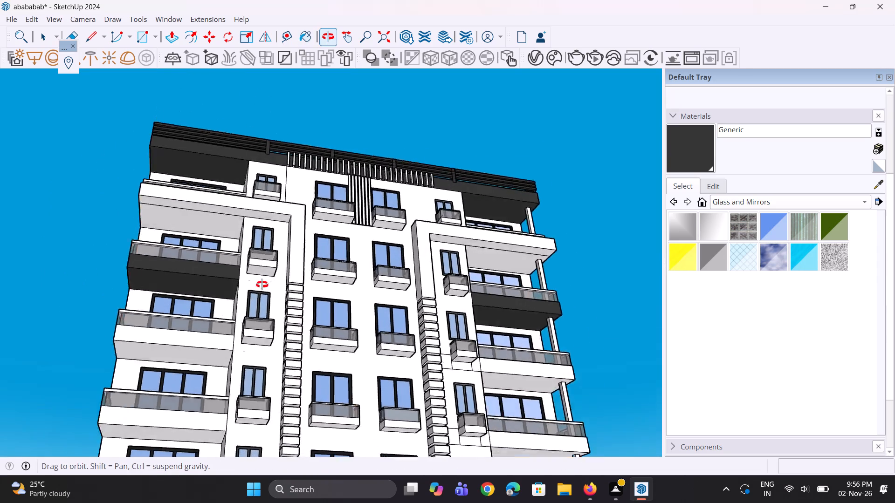
pyautogui.moveTo(262, 285); pyautogui.dragTo(261, 284, button='middle')
pyautogui.scroll(-4, 420, 260)
pyautogui.moveTo(525, 279); pyautogui.dragTo(339, 263, button='middle')
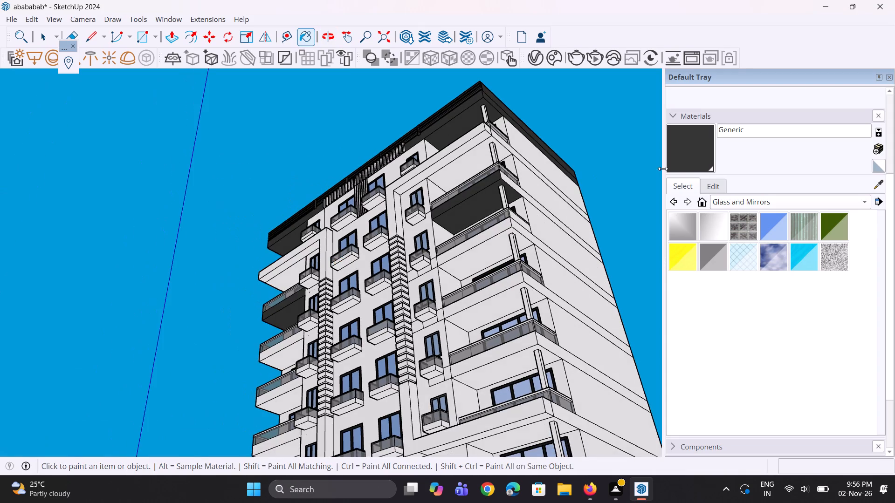
pyautogui.scroll(2, 623, 168)
pyautogui.click(515, 197)
# Paint the side band, front and underside of the right balcony slab third from the top with Generic.
pyautogui.click(509, 243)
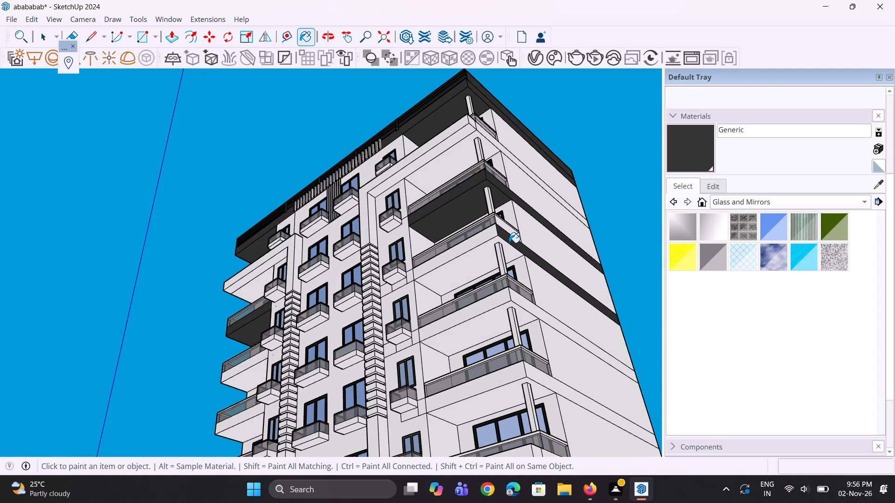
pyautogui.click(491, 235)
pyautogui.click(488, 252)
# Paint the front, underside and side band of the left balcony slab third from the top with Generic.
pyautogui.scroll(-3, 489, 250)
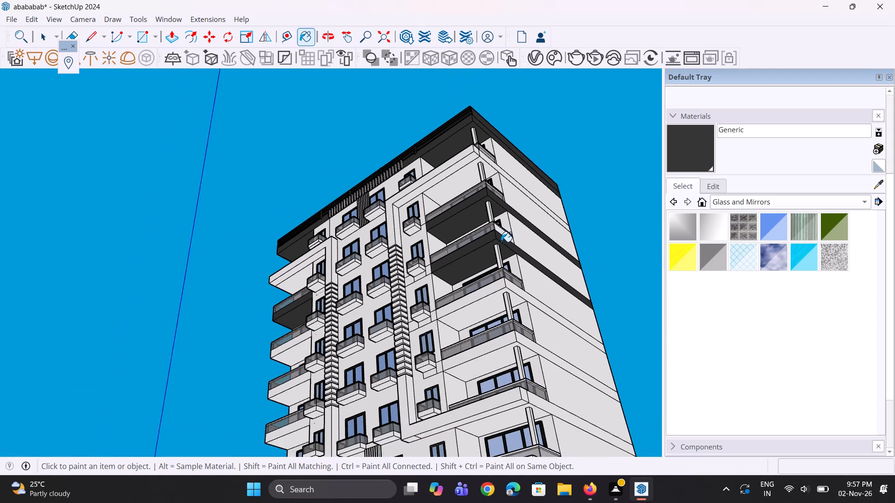
pyautogui.scroll(-4, 501, 242)
pyautogui.moveTo(349, 294); pyautogui.dragTo(541, 310, button='middle')
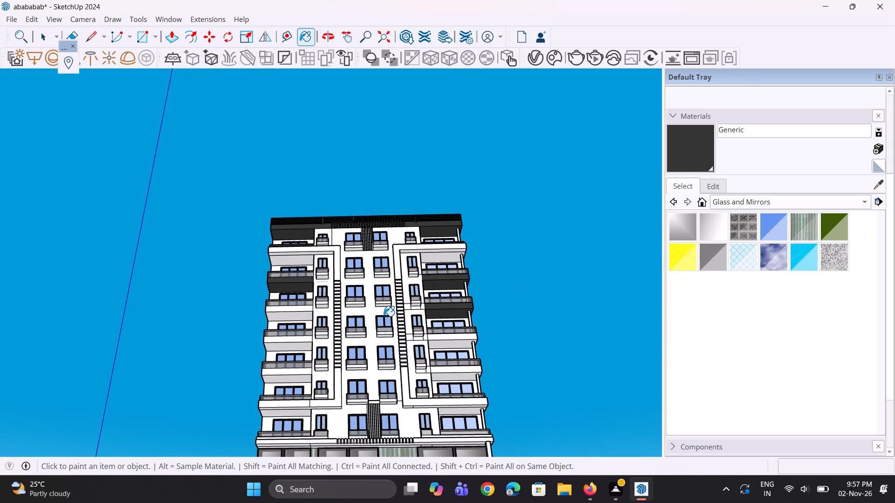
pyautogui.scroll(-5, 384, 316)
pyautogui.scroll(10, 304, 313)
pyautogui.click(324, 312)
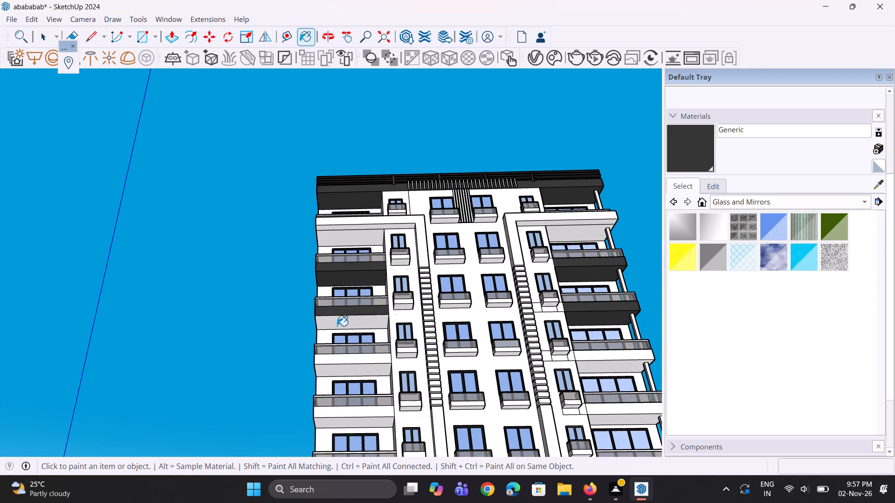
pyautogui.click(337, 326)
pyautogui.moveTo(329, 310); pyautogui.dragTo(438, 321, button='middle')
pyautogui.scroll(3, 274, 296)
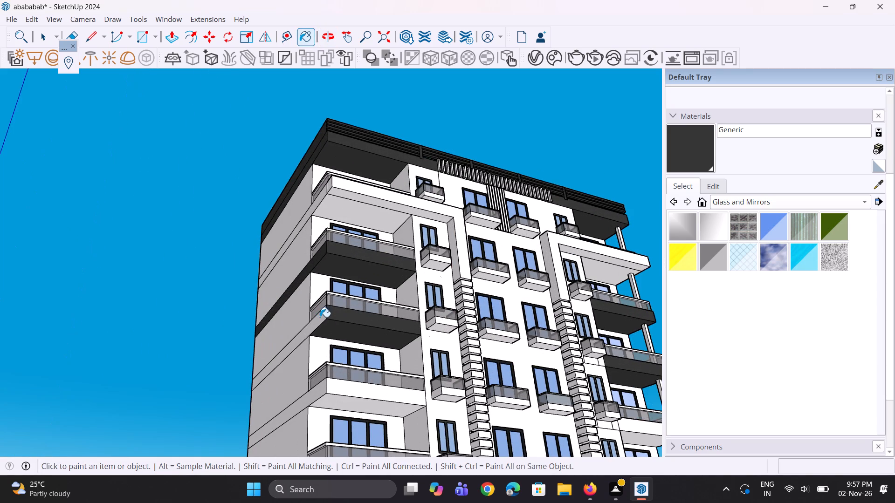
pyautogui.click(320, 319)
# Paint the side band, front and underside of the left balcony slab fourth from the top with Generic.
pyautogui.scroll(-6, 416, 228)
pyautogui.scroll(4, 364, 348)
pyautogui.scroll(3, 355, 306)
pyautogui.click(355, 306)
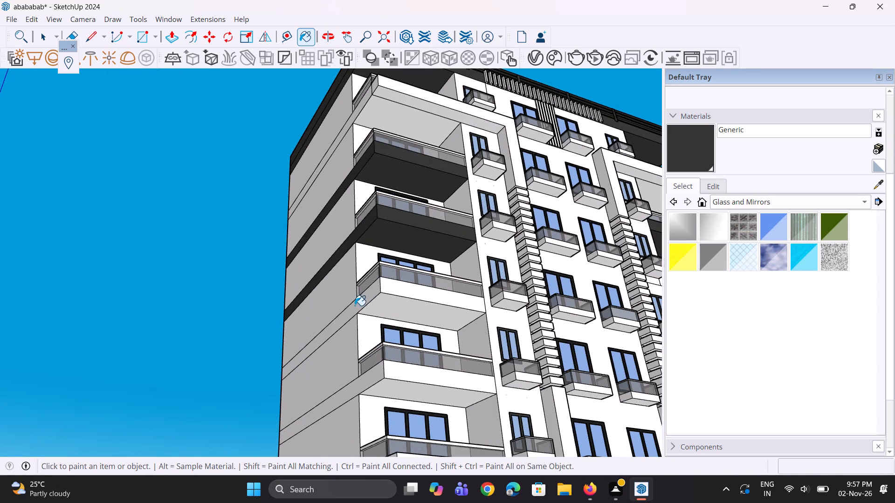
pyautogui.click(402, 294)
pyautogui.click(399, 311)
# Paint the front, underside and side band of the right balcony slab fourth from the top with Generic.
pyautogui.scroll(-6, 309, 327)
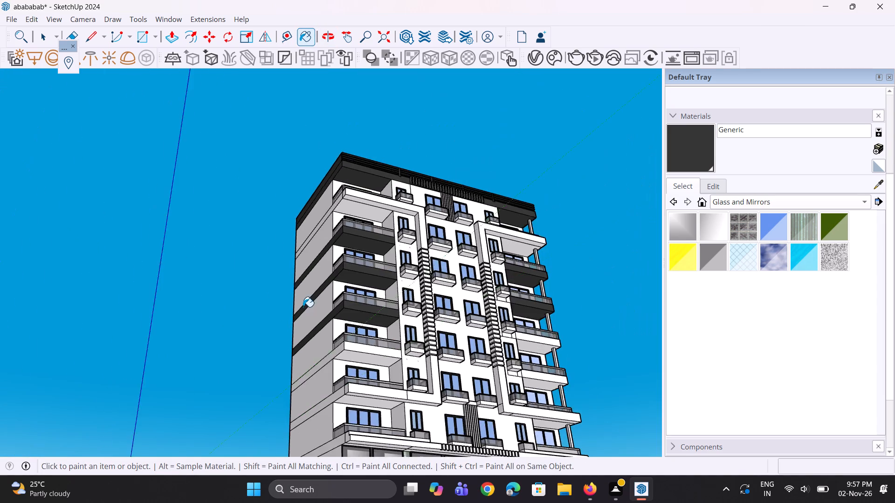
pyautogui.scroll(-4, 303, 307)
pyautogui.scroll(1, 459, 328)
pyautogui.moveTo(459, 328); pyautogui.dragTo(372, 310, button='middle')
pyautogui.scroll(9, 508, 296)
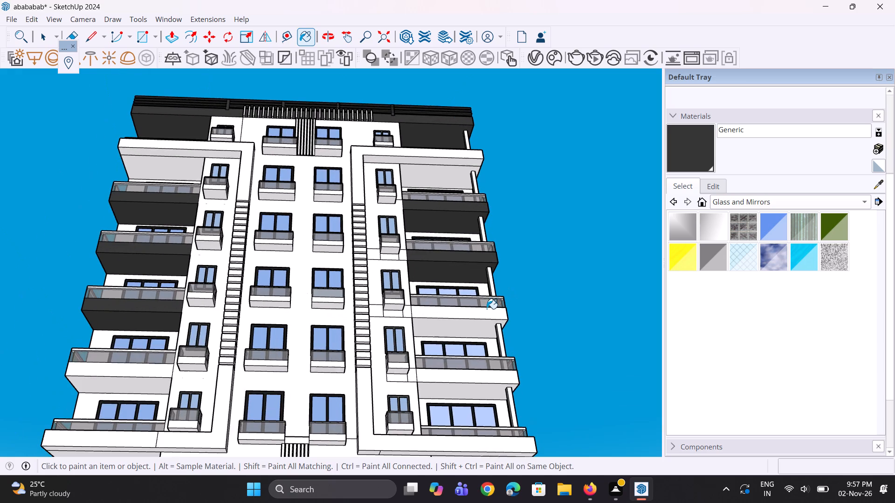
pyautogui.click(486, 312)
pyautogui.click(477, 323)
pyautogui.moveTo(515, 306); pyautogui.dragTo(381, 304, button='middle')
pyautogui.scroll(1, 507, 306)
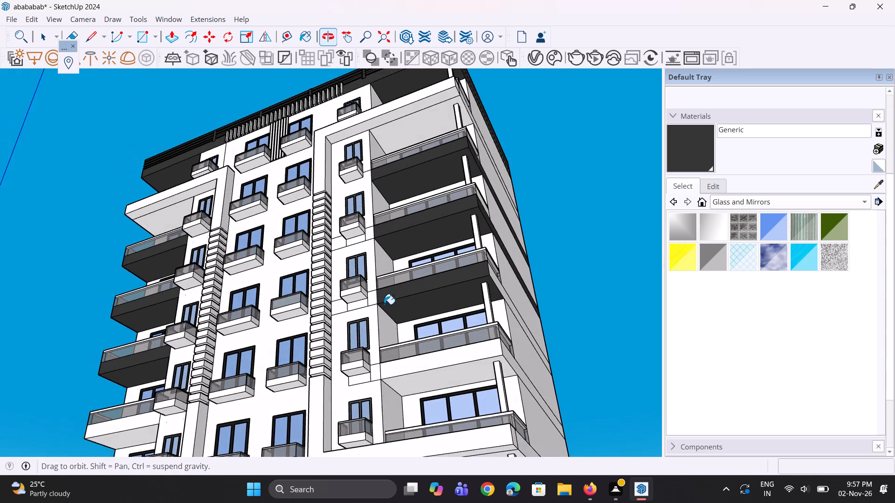
pyautogui.scroll(3, 501, 301)
pyautogui.click(503, 292)
# Paint the side band, underside and front of the right balcony slab fifth from the top with Generic.
pyautogui.scroll(-5, 462, 249)
pyautogui.scroll(2, 493, 339)
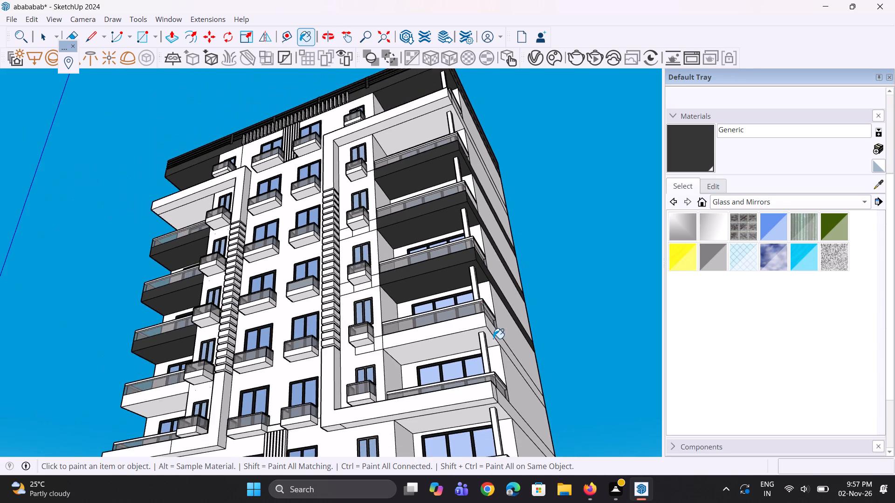
pyautogui.scroll(3, 493, 339)
pyautogui.click(497, 335)
pyautogui.click(456, 342)
pyautogui.click(438, 314)
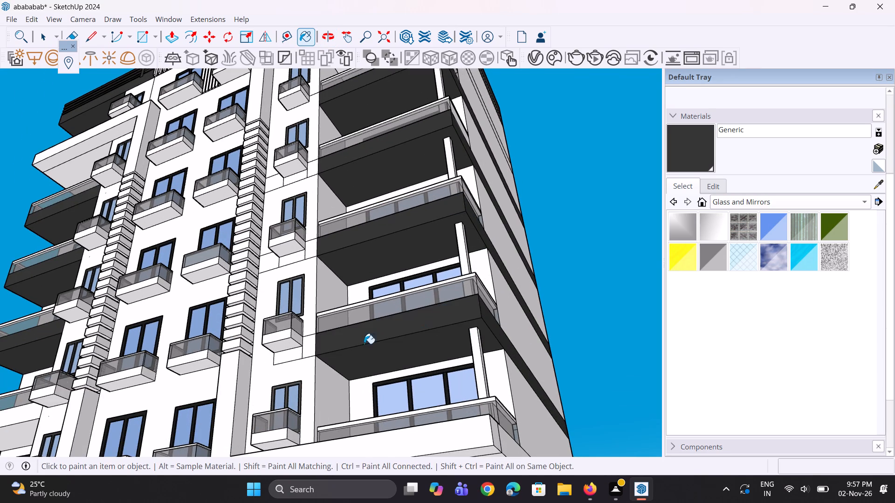
# Paint the underside, front and side band of the left balcony slab fifth from the top with Generic.
pyautogui.moveTo(365, 344); pyautogui.dragTo(448, 334, button='middle')
pyautogui.scroll(-6, 459, 312)
pyautogui.moveTo(177, 327); pyautogui.dragTo(211, 331, button='middle')
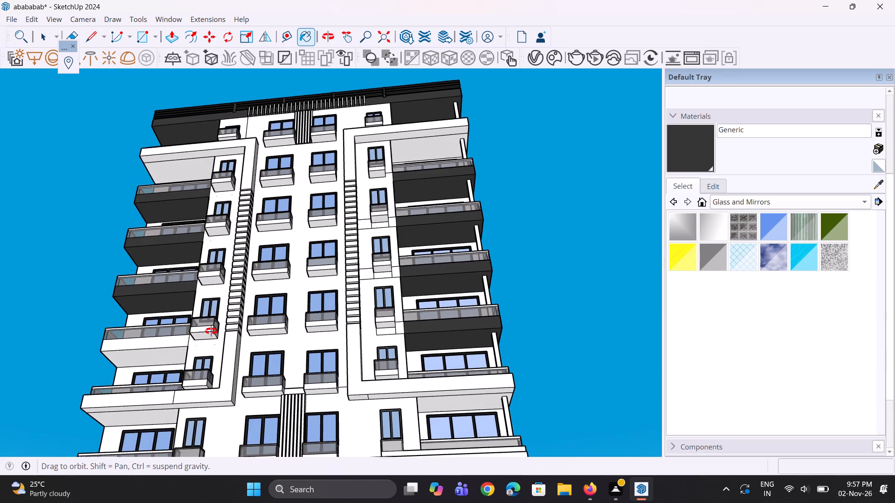
pyautogui.moveTo(211, 331); pyautogui.dragTo(363, 332, button='middle')
pyautogui.scroll(-5, 387, 319)
pyautogui.scroll(8, 255, 332)
pyautogui.click(246, 297)
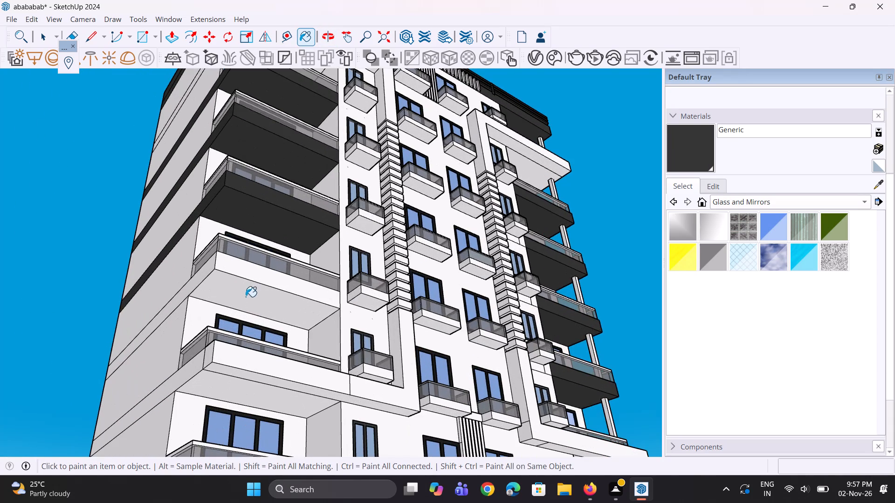
pyautogui.click(247, 275)
pyautogui.click(203, 269)
# Paint the front band of the ledge above the storefront windows with Generic on the left side of the slats.
pyautogui.scroll(-6, 315, 228)
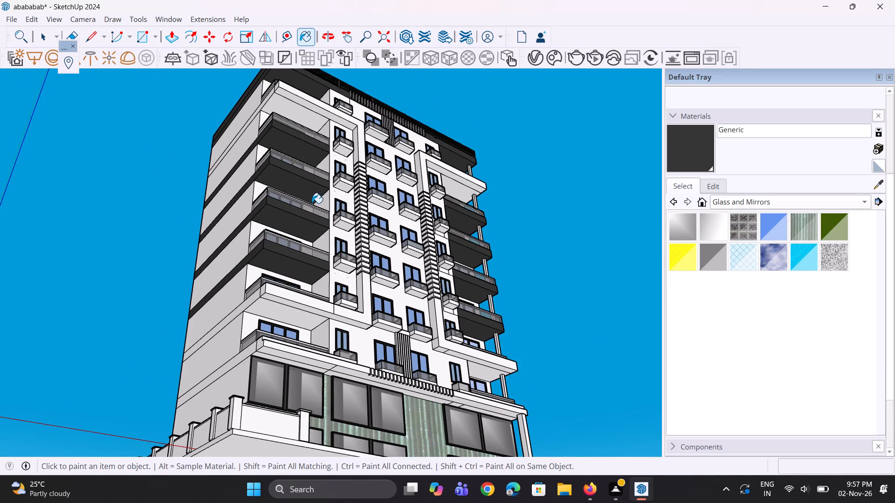
pyautogui.scroll(6, 286, 325)
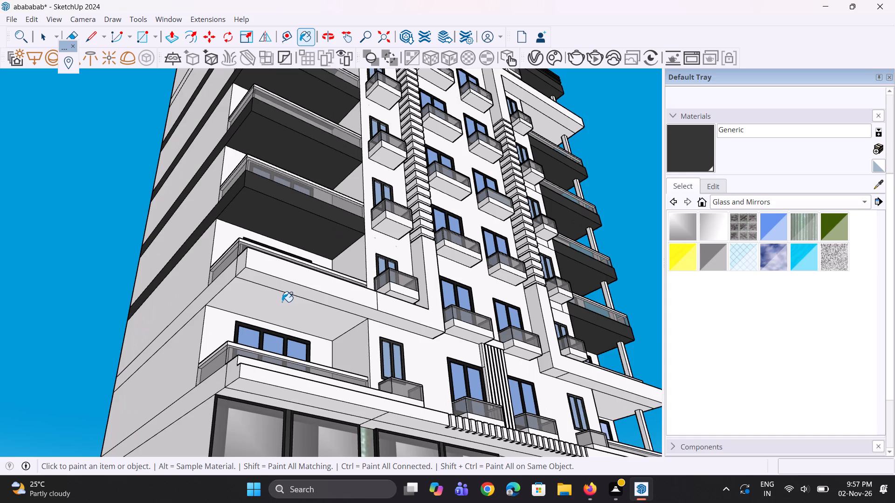
pyautogui.scroll(1, 282, 302)
pyautogui.scroll(-5, 280, 272)
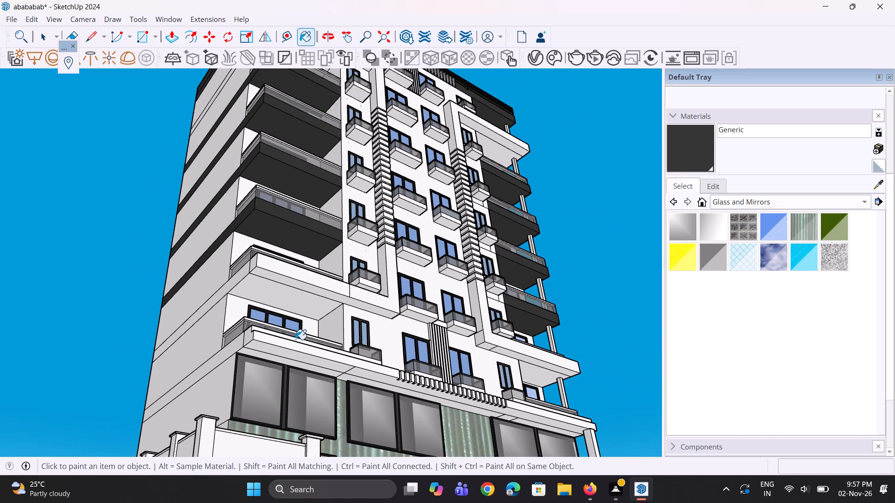
pyautogui.scroll(3, 304, 339)
pyautogui.click(314, 356)
pyautogui.click(314, 367)
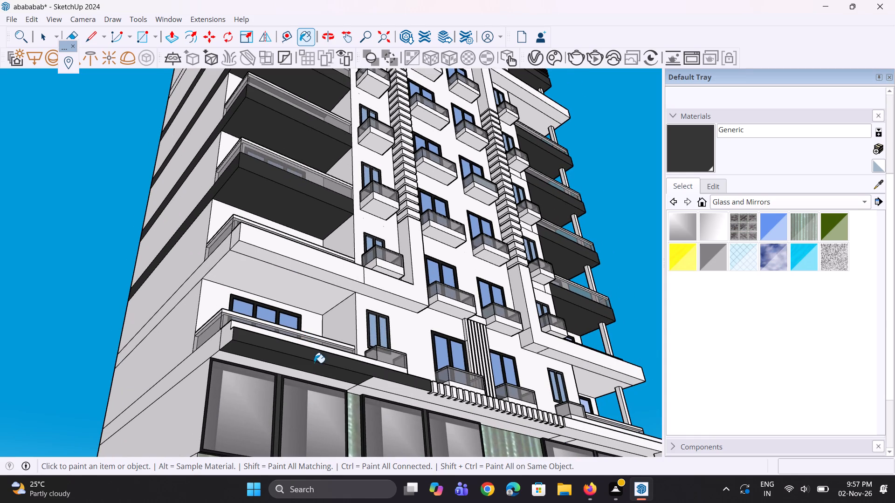
# Paint the front band of the storefront ledge with Generic on the right side of the slats.
pyautogui.scroll(-4, 273, 324)
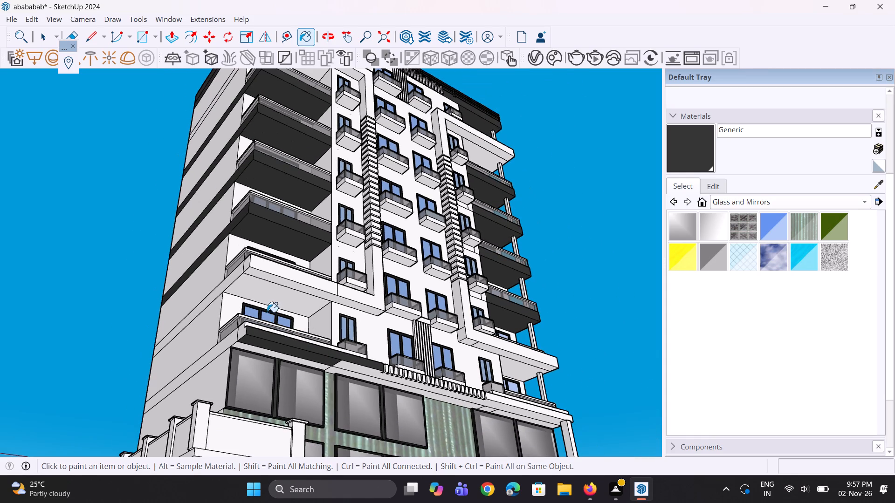
pyautogui.scroll(-4, 260, 306)
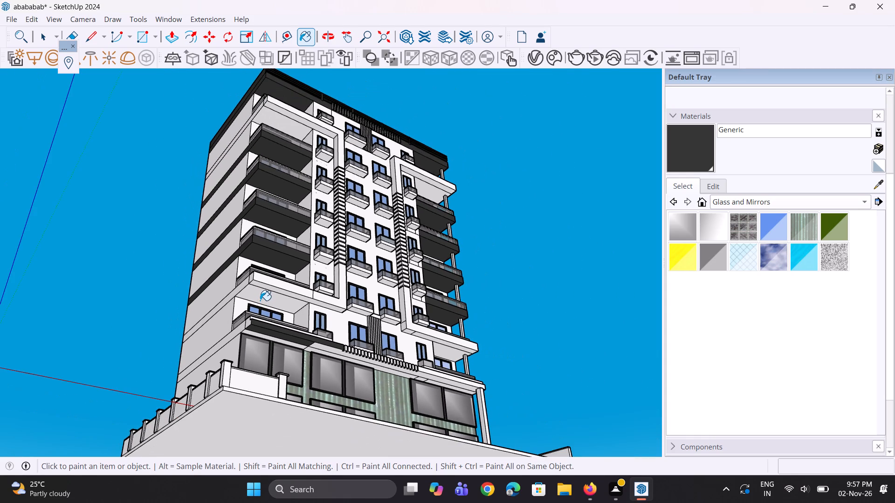
pyautogui.moveTo(298, 257); pyautogui.dragTo(273, 354, button='middle')
pyautogui.scroll(-1, 312, 368)
pyautogui.scroll(5, 455, 399)
pyautogui.scroll(4, 398, 353)
pyautogui.click(374, 363)
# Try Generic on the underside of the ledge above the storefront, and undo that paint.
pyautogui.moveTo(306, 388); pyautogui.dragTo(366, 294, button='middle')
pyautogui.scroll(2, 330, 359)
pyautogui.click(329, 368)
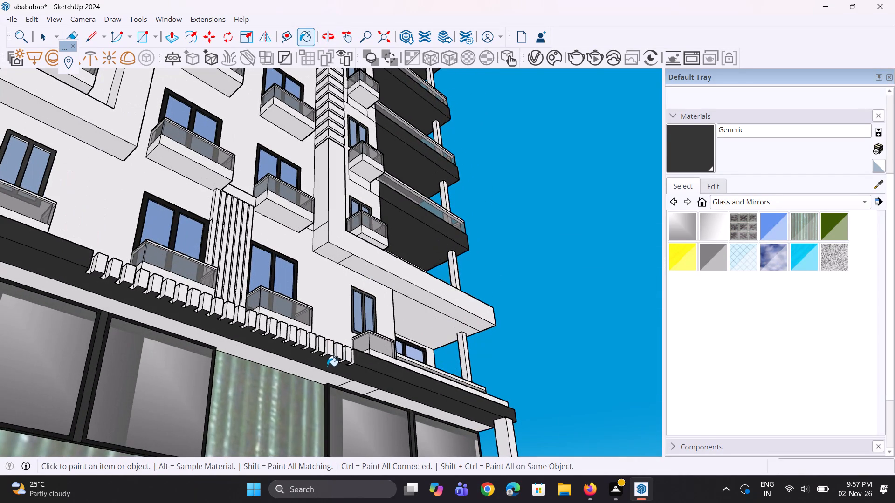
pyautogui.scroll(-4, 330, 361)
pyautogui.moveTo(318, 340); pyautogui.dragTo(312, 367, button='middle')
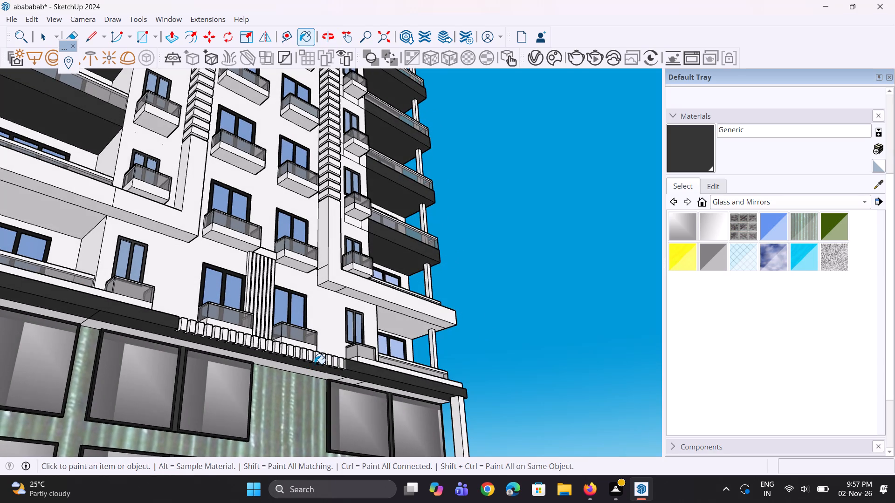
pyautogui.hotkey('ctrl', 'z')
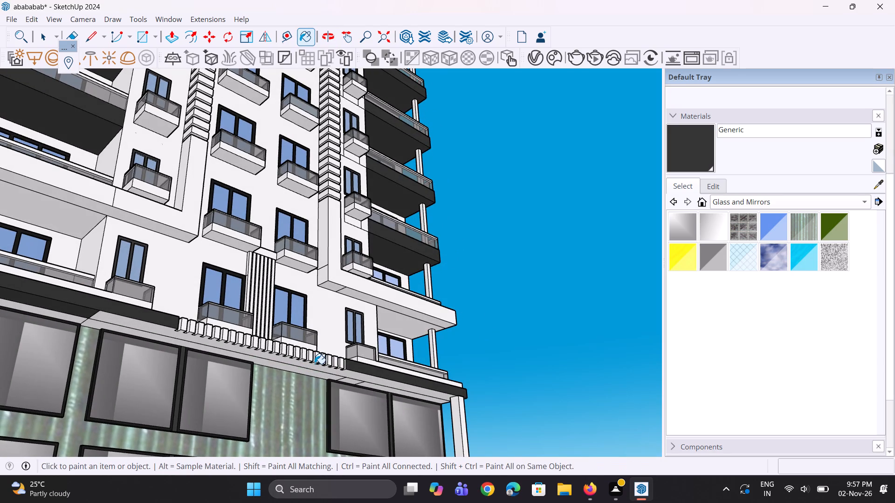
# Paint the left end face of the storefront ledge and the front of its upper step with Generic.
pyautogui.scroll(-5, 453, 322)
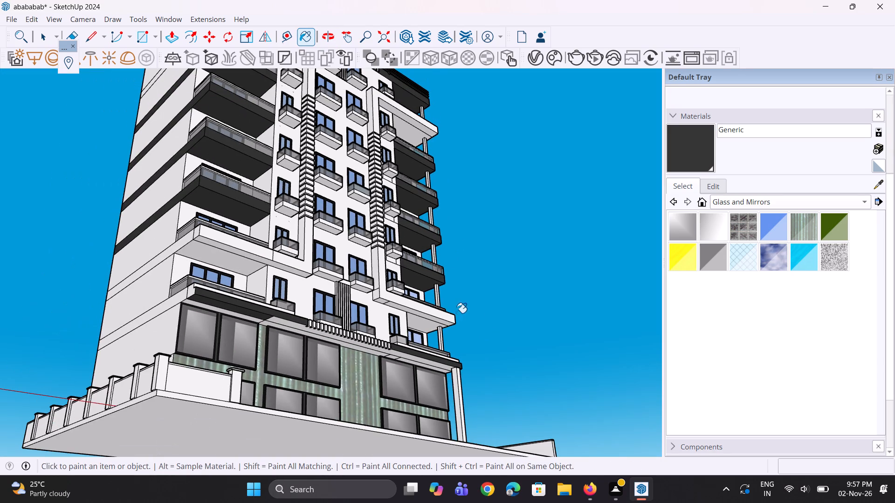
pyautogui.scroll(7, 182, 305)
pyautogui.click(189, 288)
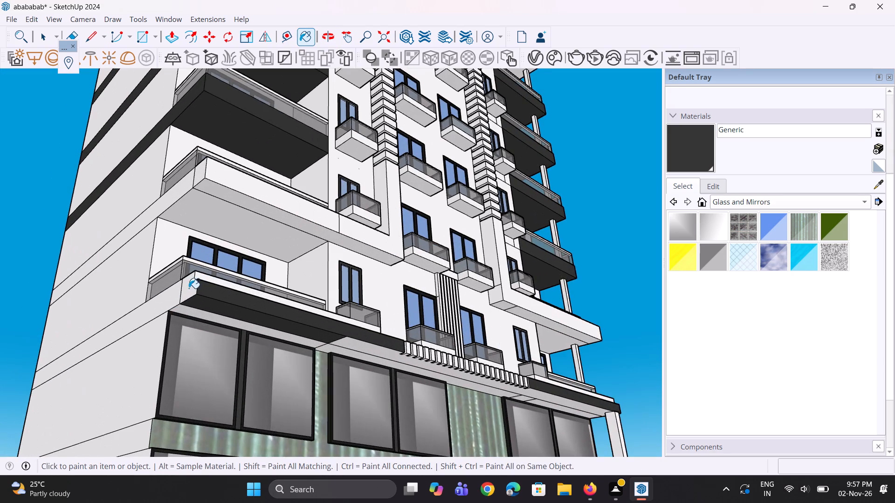
pyautogui.moveTo(220, 281); pyautogui.dragTo(226, 313, button='middle')
pyautogui.scroll(-5, 241, 302)
pyautogui.moveTo(242, 302); pyautogui.dragTo(242, 306, button='middle')
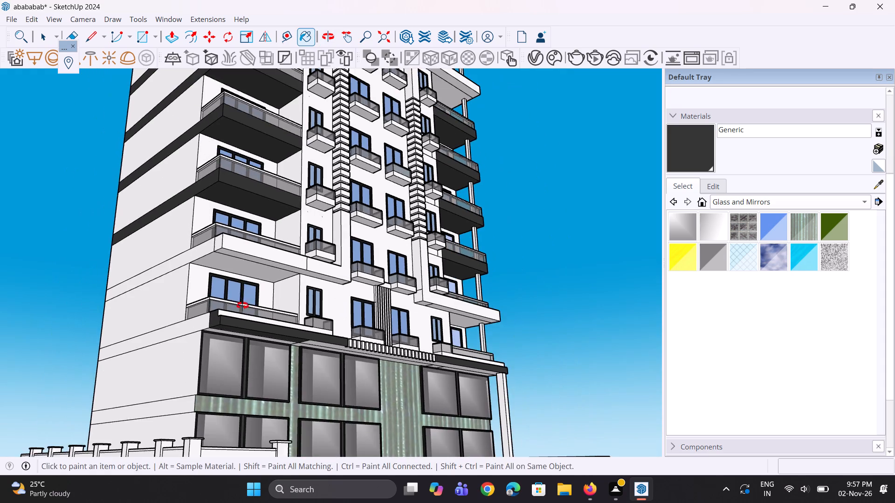
pyautogui.moveTo(242, 306); pyautogui.dragTo(239, 348, button='middle')
pyautogui.scroll(9, 239, 348)
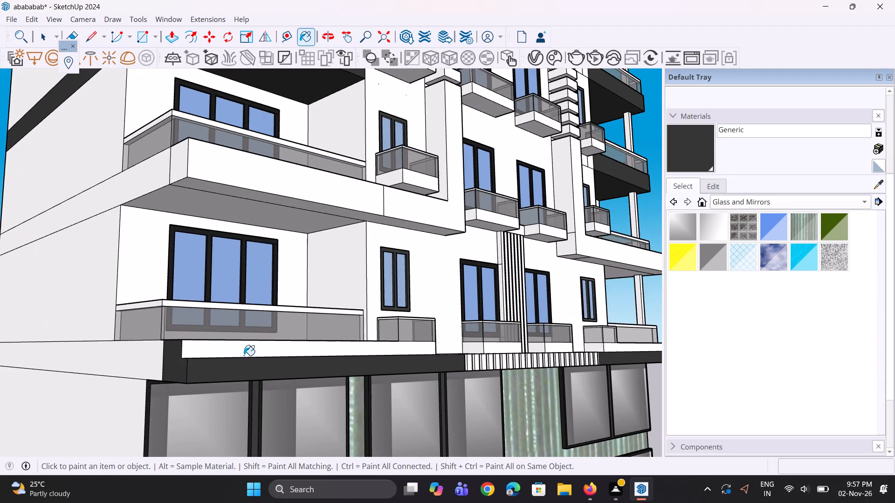
pyautogui.scroll(3, 244, 355)
pyautogui.click(244, 343)
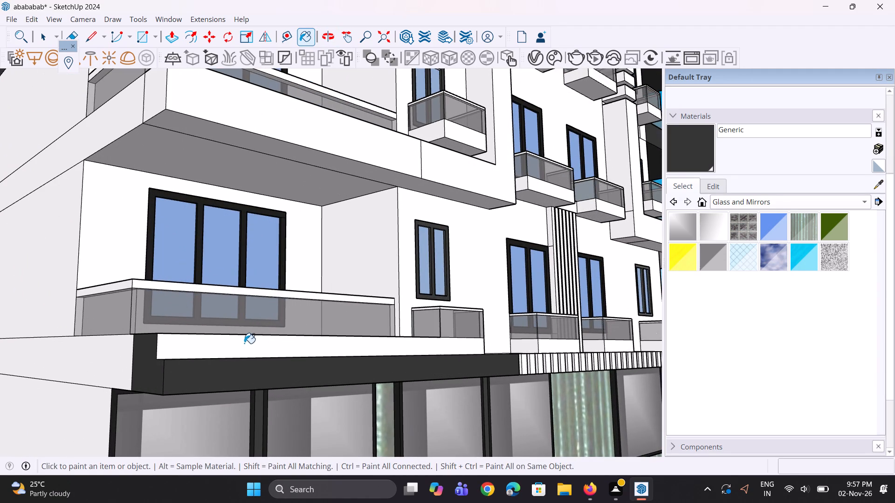
# Paint the top surfaces of the upper and lower steps of the storefront ledge's left part with Generic.
pyautogui.scroll(-5, 245, 343)
pyautogui.moveTo(409, 347); pyautogui.dragTo(403, 394, button='middle')
pyautogui.scroll(1, 403, 391)
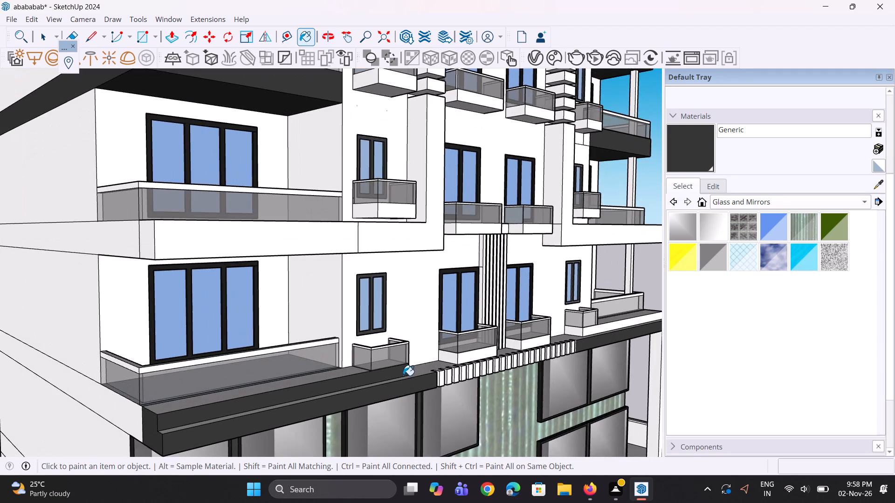
pyautogui.scroll(-1, 403, 375)
pyautogui.scroll(4, 365, 376)
pyautogui.click(334, 362)
pyautogui.click(341, 373)
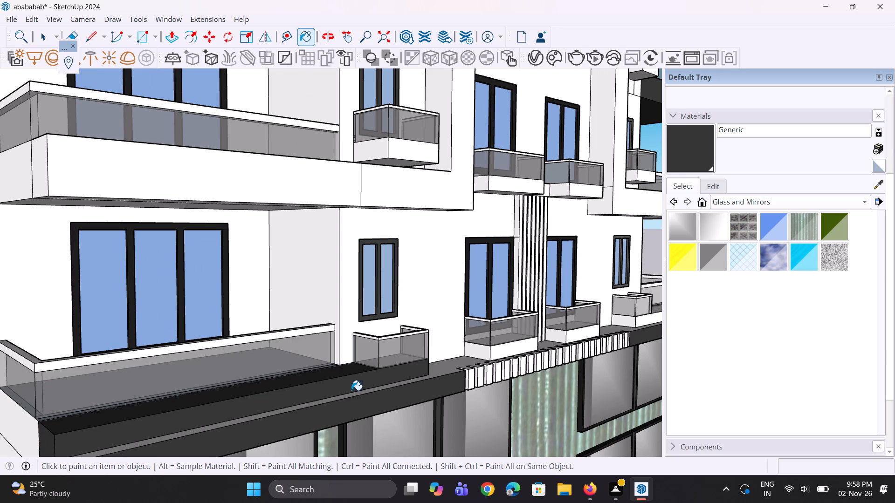
pyautogui.click(351, 390)
pyautogui.click(355, 392)
pyautogui.click(358, 393)
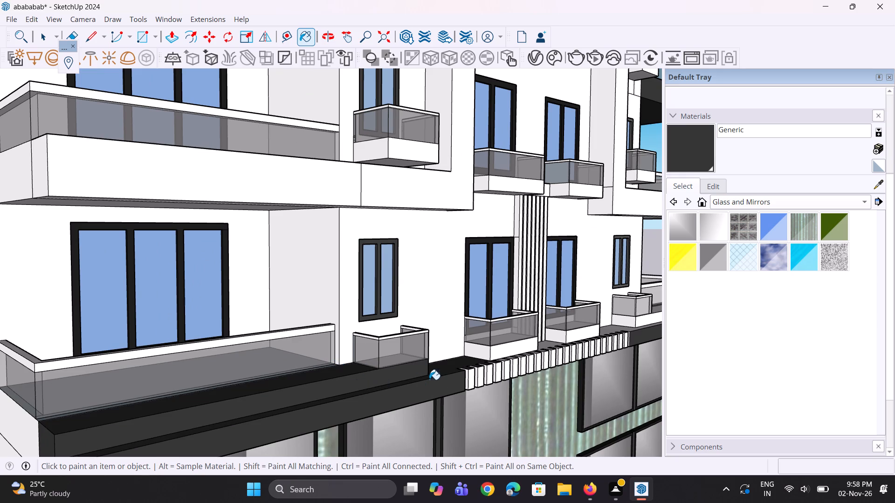
pyautogui.scroll(-6, 351, 344)
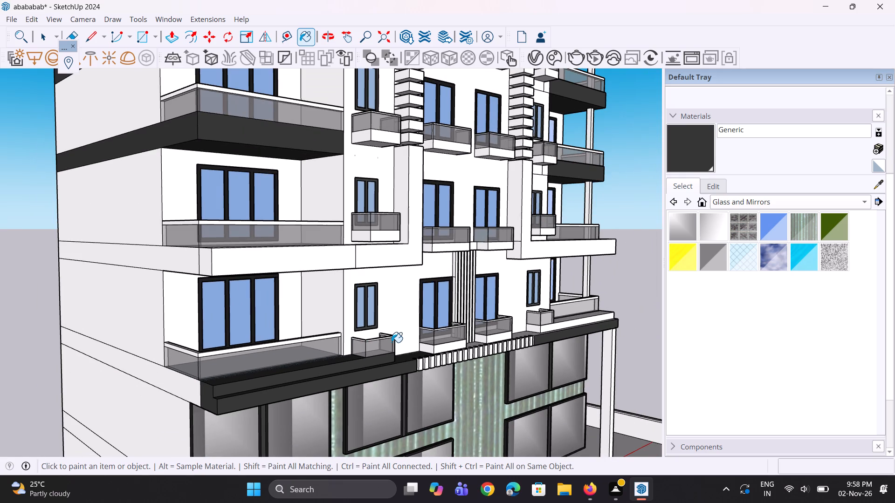
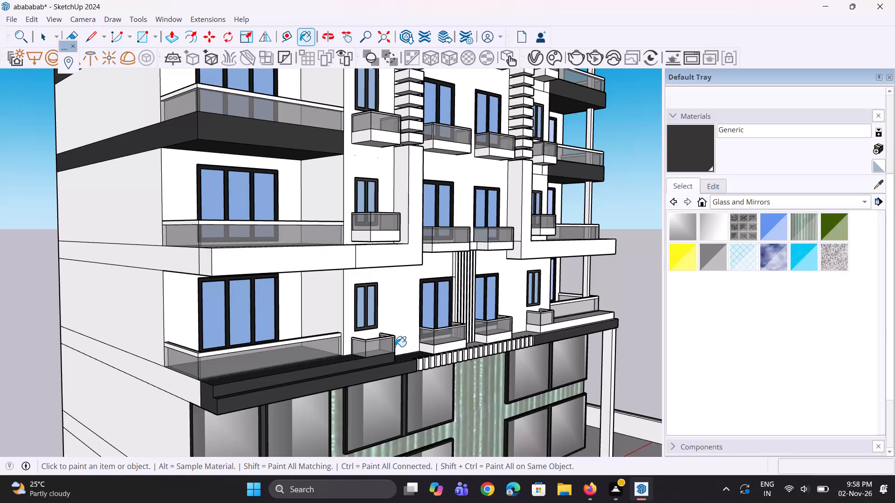
# Erase the stray short horizontal edge on the wall between the right central balcony and the lower corner of the right white frame.
pyautogui.scroll(-10, 477, 389)
pyautogui.moveTo(471, 361); pyautogui.dragTo(423, 349, button='middle')
pyautogui.scroll(4, 537, 239)
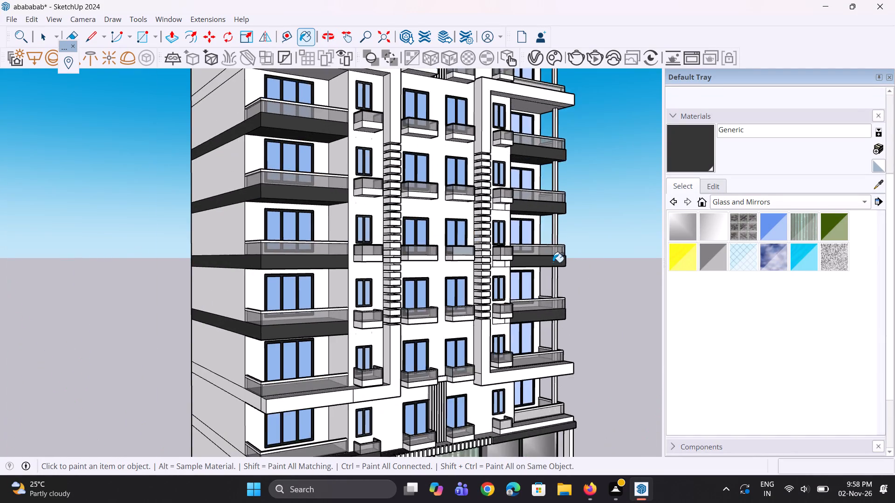
pyautogui.scroll(1, 553, 262)
pyautogui.moveTo(553, 263); pyautogui.dragTo(525, 174, button='middle')
pyautogui.scroll(-4, 536, 317)
pyautogui.moveTo(547, 375); pyautogui.dragTo(540, 379, button='middle')
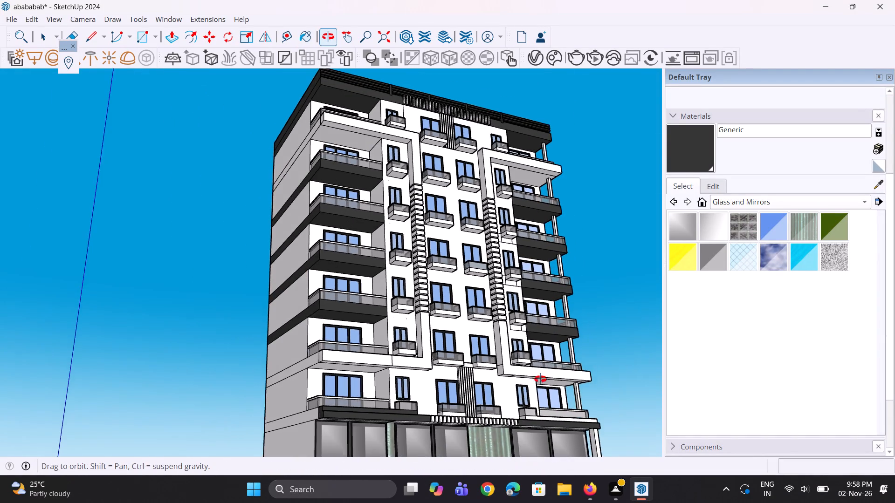
pyautogui.moveTo(540, 379); pyautogui.dragTo(522, 386, button='middle')
pyautogui.scroll(-3, 522, 341)
pyautogui.scroll(8, 509, 375)
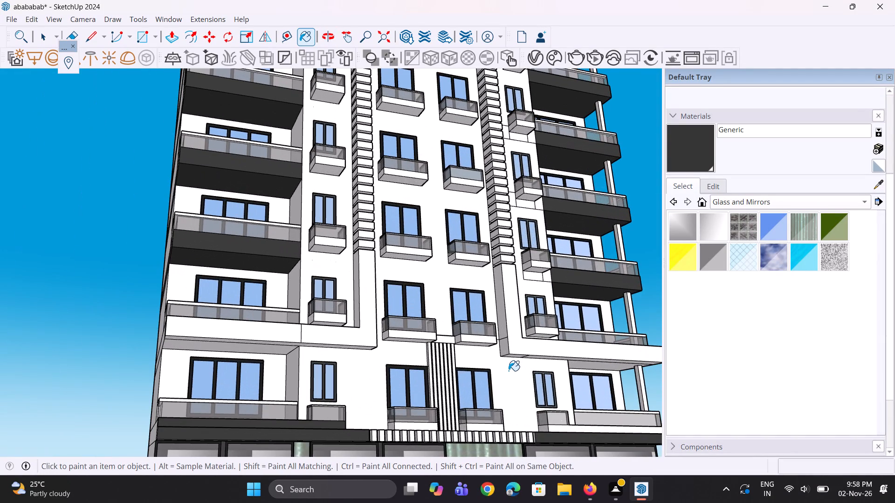
pyautogui.press('e')
pyautogui.scroll(7, 509, 370)
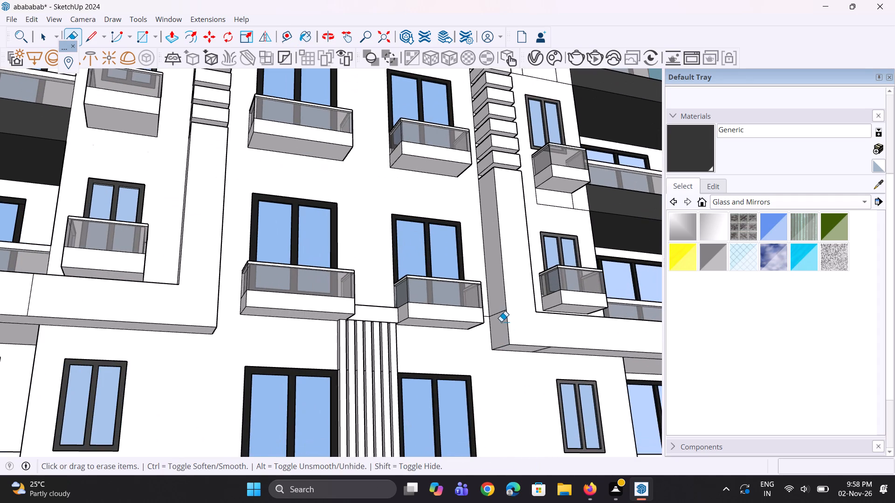
pyautogui.click(499, 314)
pyautogui.scroll(7, 498, 316)
pyautogui.moveTo(460, 327); pyautogui.dragTo(352, 386, button='middle')
pyautogui.scroll(3, 425, 337)
pyautogui.moveTo(464, 294); pyautogui.dragTo(468, 321)
pyautogui.moveTo(492, 419); pyautogui.dragTo(517, 234, button='middle')
pyautogui.scroll(1, 517, 234)
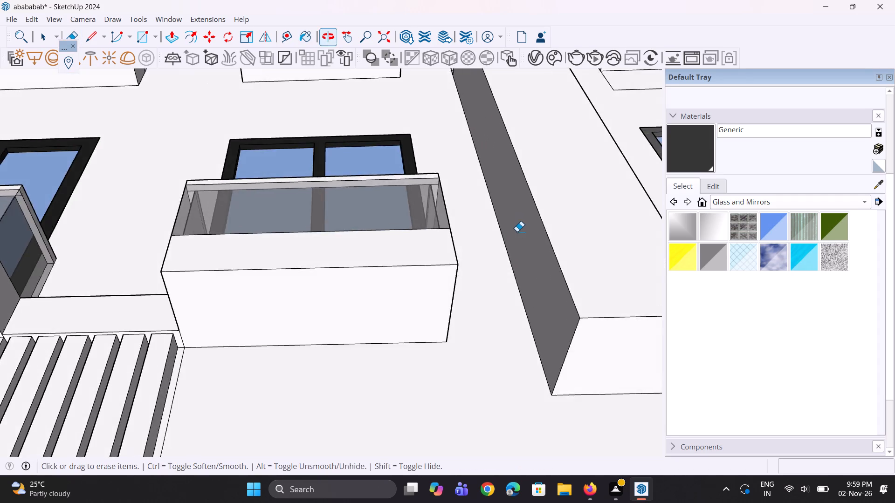
pyautogui.scroll(-10, 514, 236)
pyautogui.scroll(1, 583, 284)
pyautogui.moveTo(592, 284); pyautogui.dragTo(599, 285)
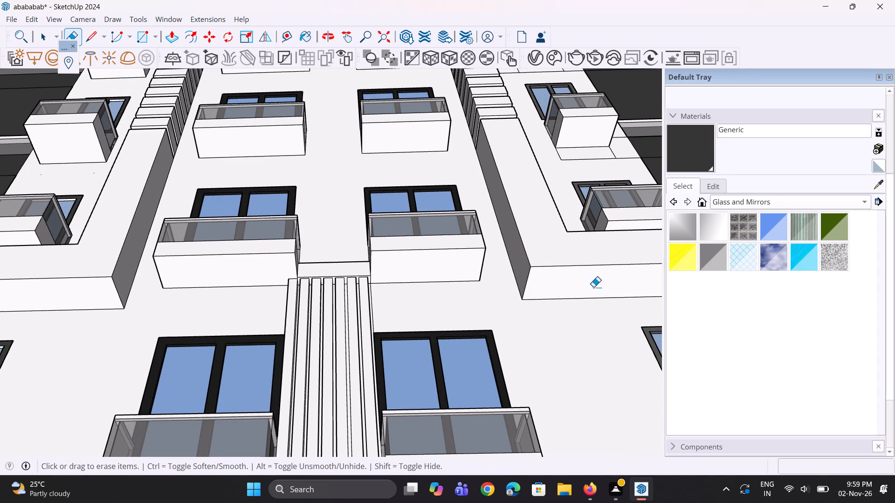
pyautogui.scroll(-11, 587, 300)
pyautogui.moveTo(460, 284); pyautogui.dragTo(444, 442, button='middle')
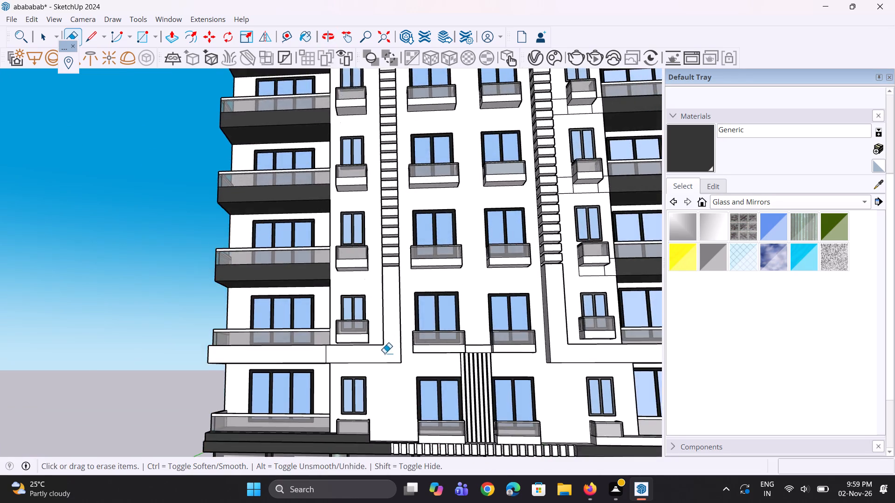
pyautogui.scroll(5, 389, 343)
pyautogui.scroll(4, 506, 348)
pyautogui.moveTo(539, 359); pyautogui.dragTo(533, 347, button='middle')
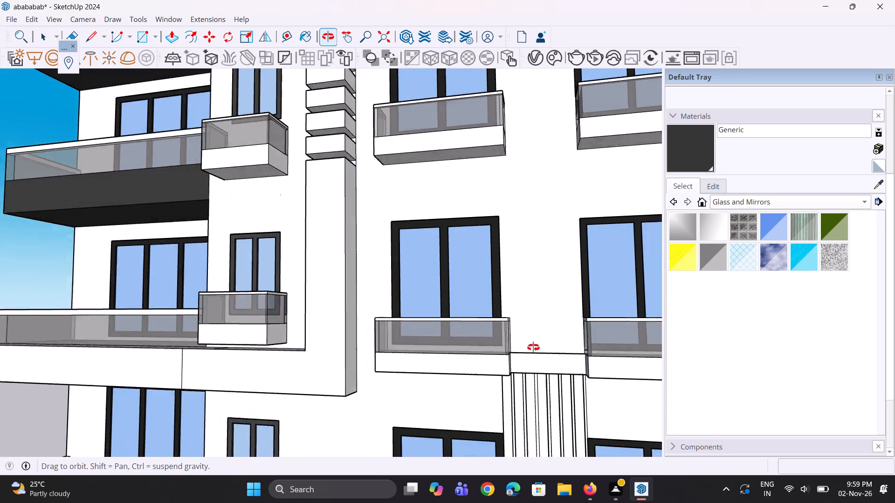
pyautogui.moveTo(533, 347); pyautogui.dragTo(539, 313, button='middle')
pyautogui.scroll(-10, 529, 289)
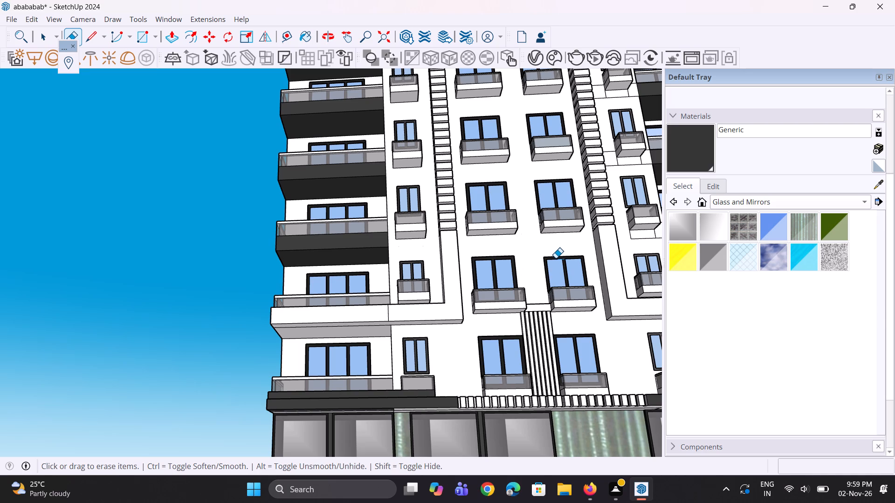
# Reload the Generic material for painting by sampling it from a dark slab front on the building's left balconies.
pyautogui.scroll(-3, 542, 143)
pyautogui.moveTo(688, 154); pyautogui.dragTo(682, 158)
pyautogui.scroll(7, 554, 150)
pyautogui.moveTo(530, 169); pyautogui.dragTo(554, 259, button='middle')
pyautogui.scroll(1, 554, 259)
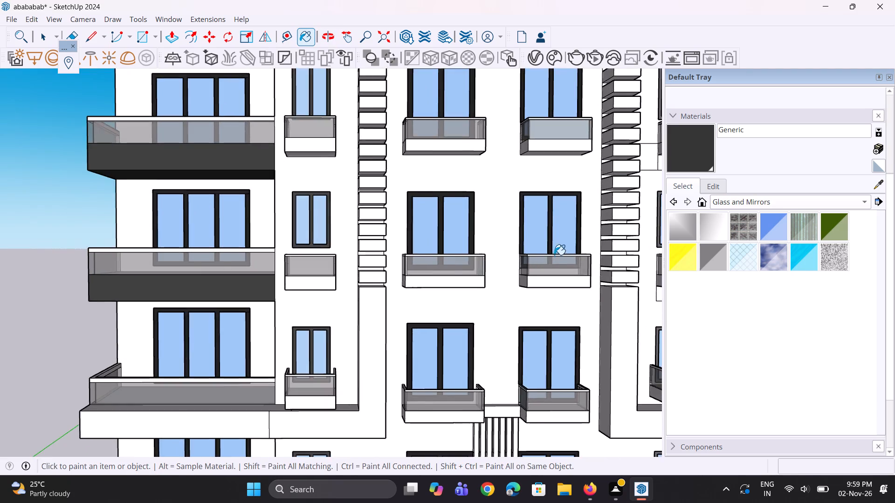
pyautogui.scroll(-4, 554, 255)
pyautogui.scroll(4, 543, 172)
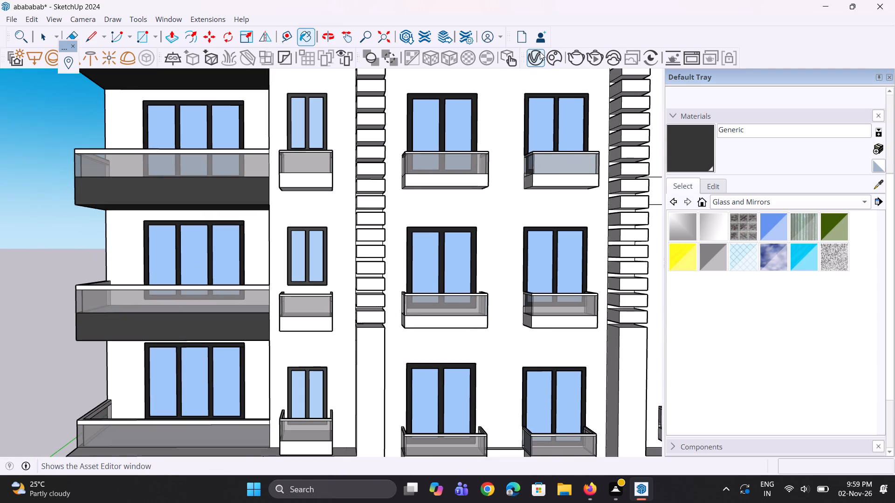
pyautogui.click(539, 52)
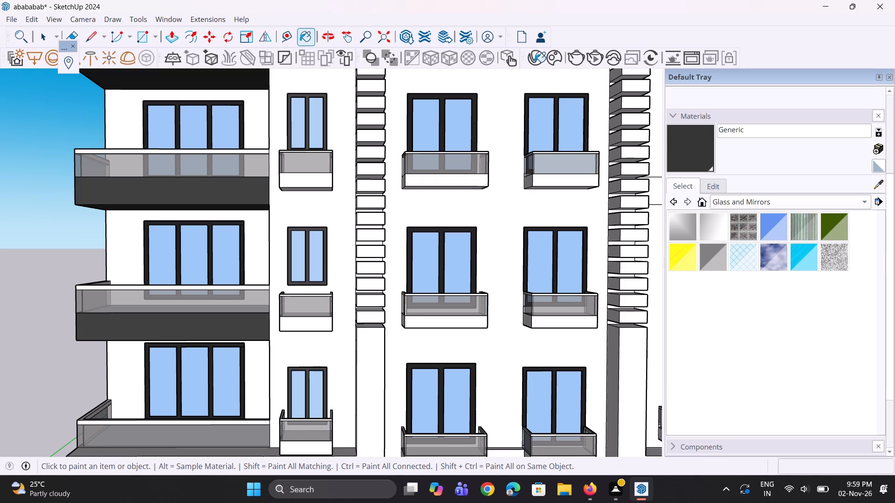
pyautogui.click(571, 185)
pyautogui.scroll(-5, 570, 156)
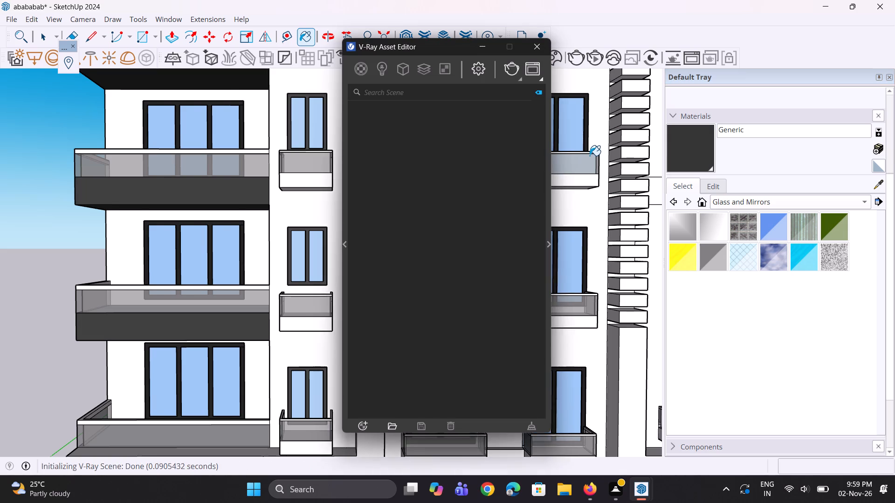
pyautogui.scroll(1, 588, 156)
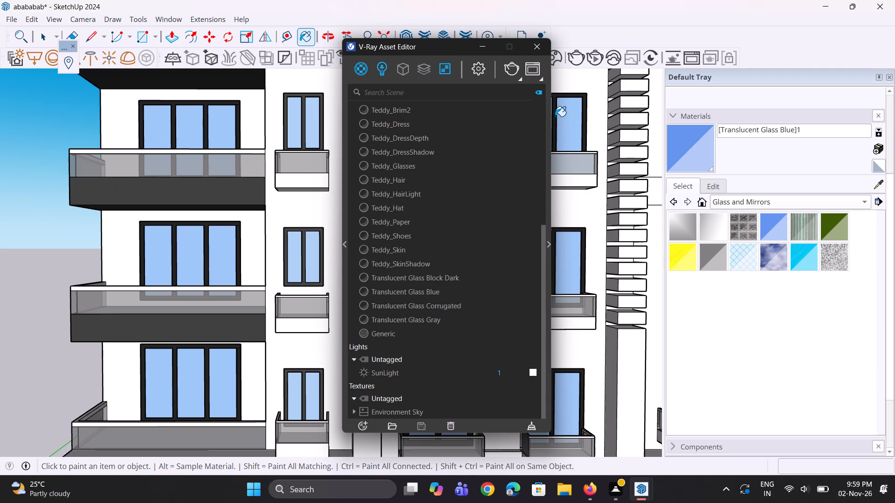
pyautogui.click(546, 44)
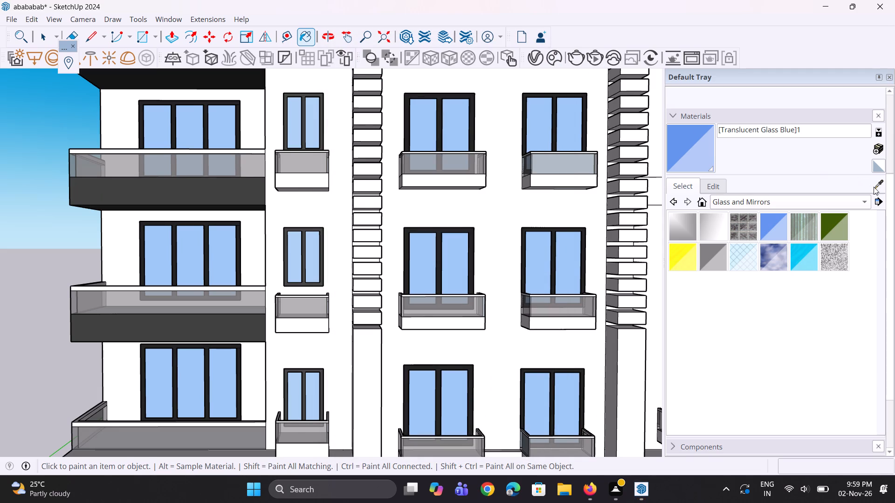
pyautogui.click(876, 188)
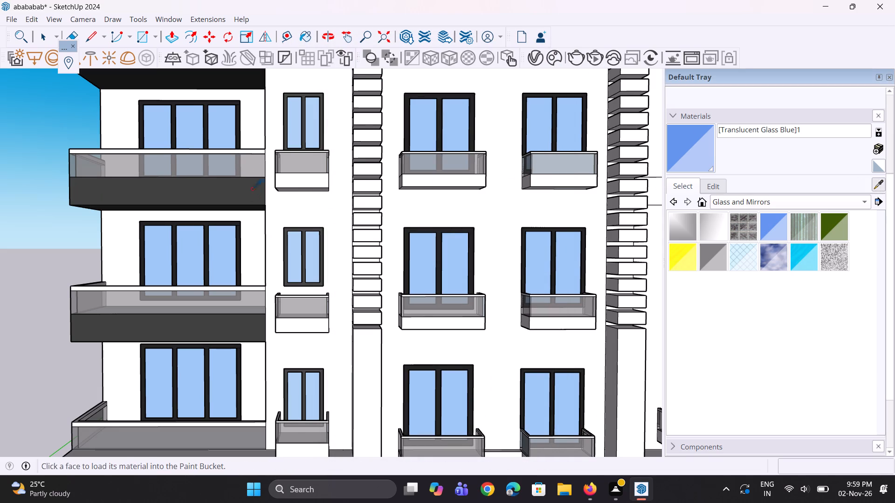
pyautogui.moveTo(256, 170); pyautogui.dragTo(248, 195)
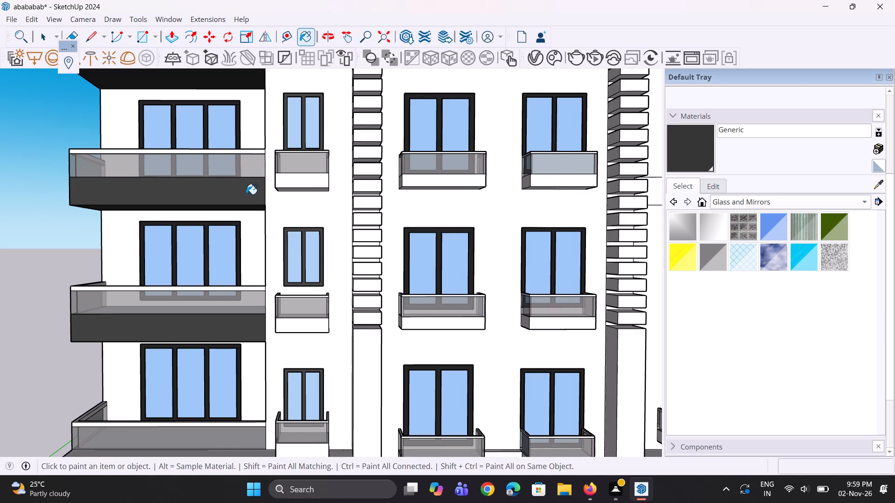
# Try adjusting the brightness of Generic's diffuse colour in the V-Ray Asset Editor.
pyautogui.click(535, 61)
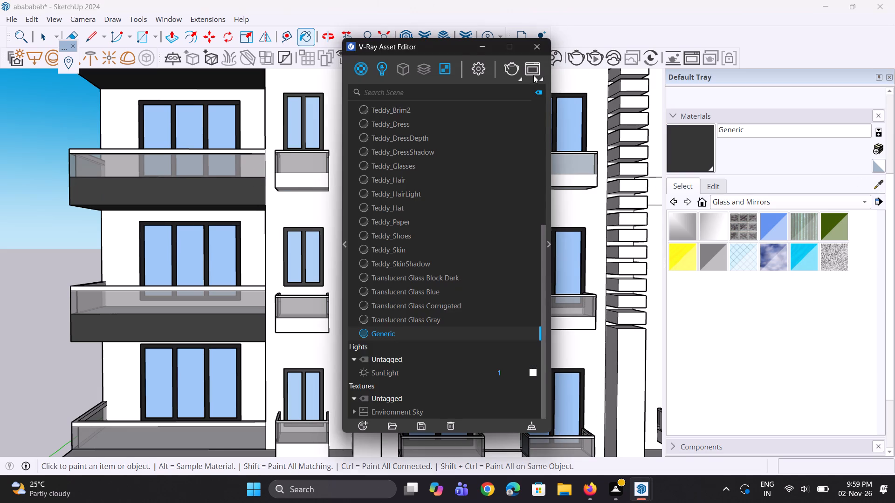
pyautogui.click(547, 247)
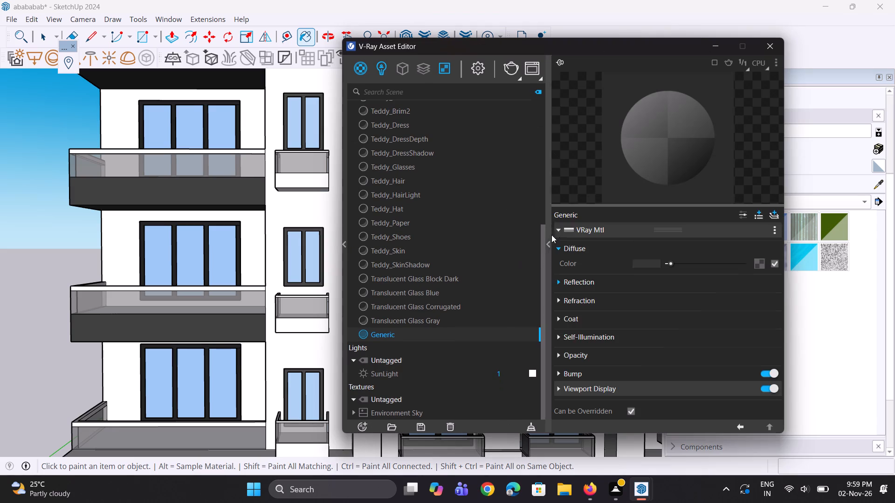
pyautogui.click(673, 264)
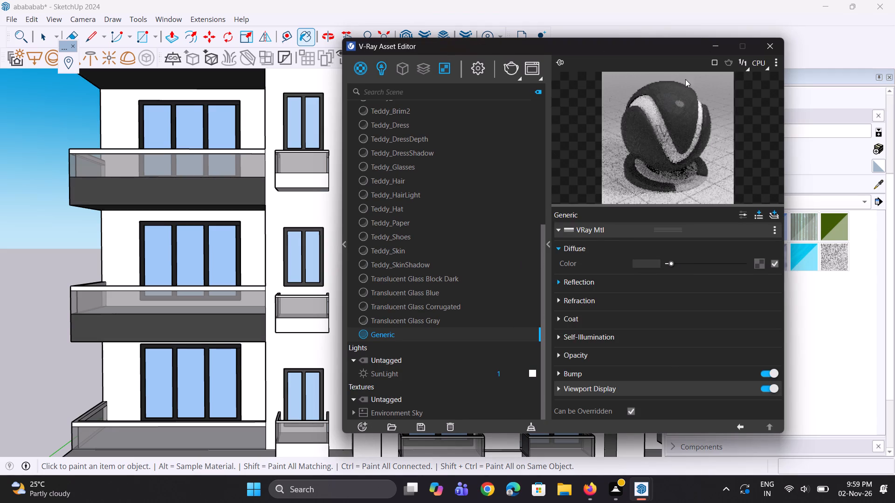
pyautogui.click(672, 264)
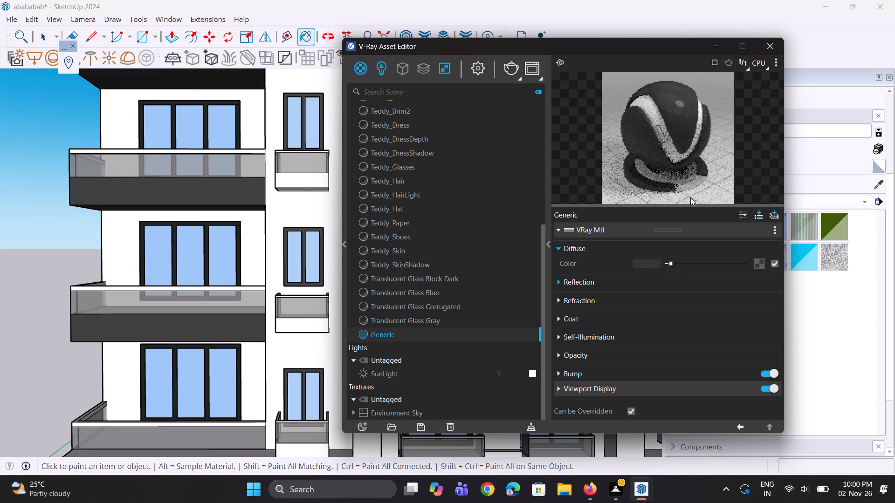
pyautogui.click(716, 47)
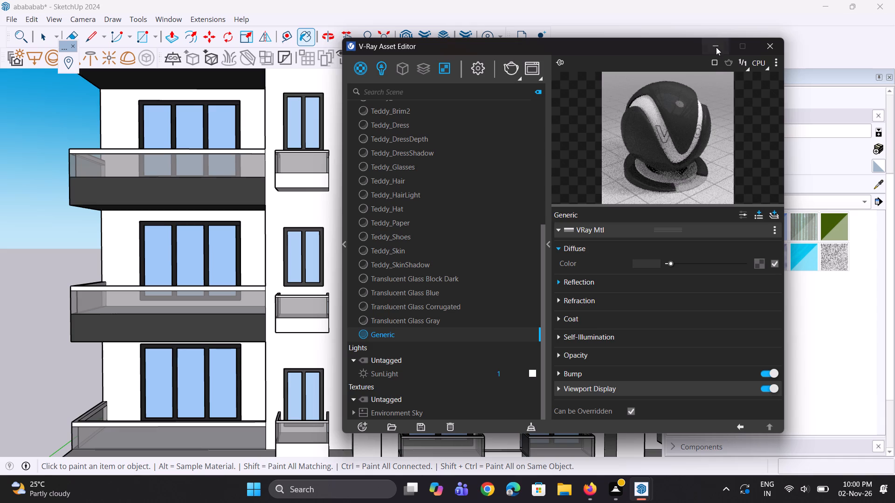
# Paint the slab fronts of the two central balconies level with the bottom of the slatted columns with Generic.
pyautogui.scroll(1, 455, 303)
pyautogui.scroll(-6, 456, 310)
pyautogui.scroll(3, 478, 342)
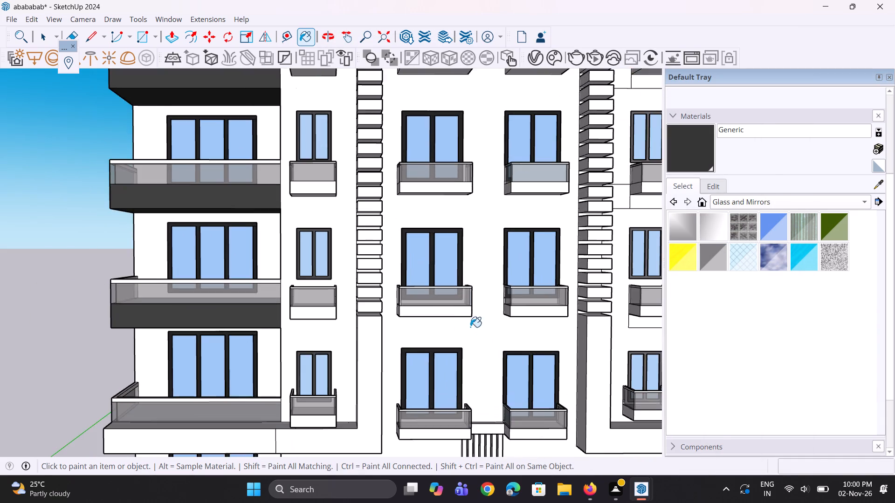
pyautogui.scroll(4, 463, 317)
pyautogui.moveTo(445, 319); pyautogui.dragTo(468, 258, button='middle')
pyautogui.scroll(2, 441, 303)
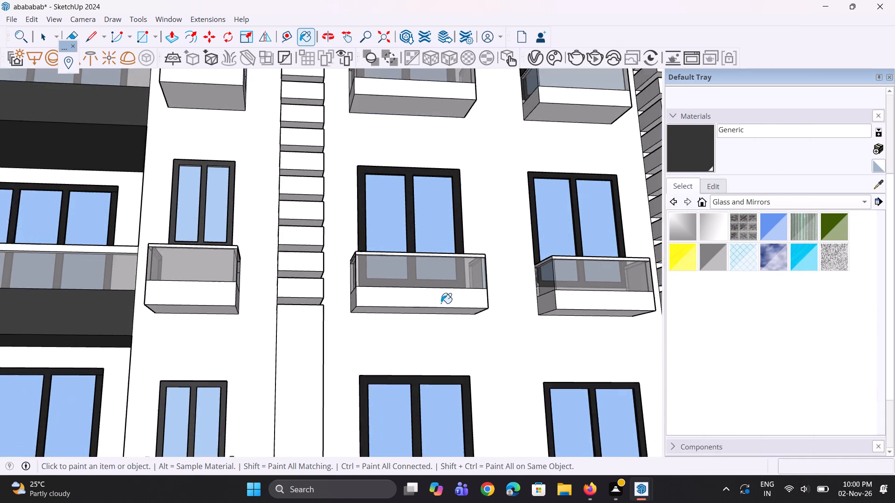
pyautogui.scroll(1, 441, 303)
pyautogui.click(441, 295)
pyautogui.click(575, 302)
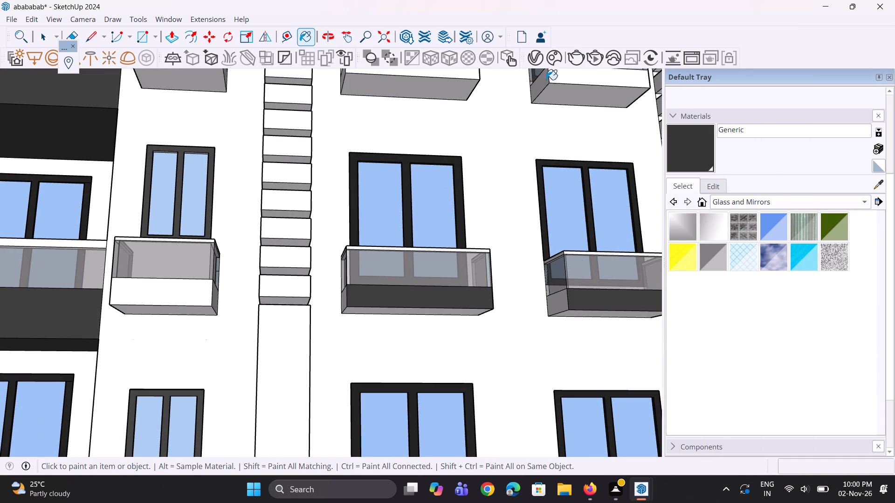
# Lighten Generic's diffuse colour slightly to a softer dark grey in the V-Ray Asset Editor.
pyautogui.click(537, 61)
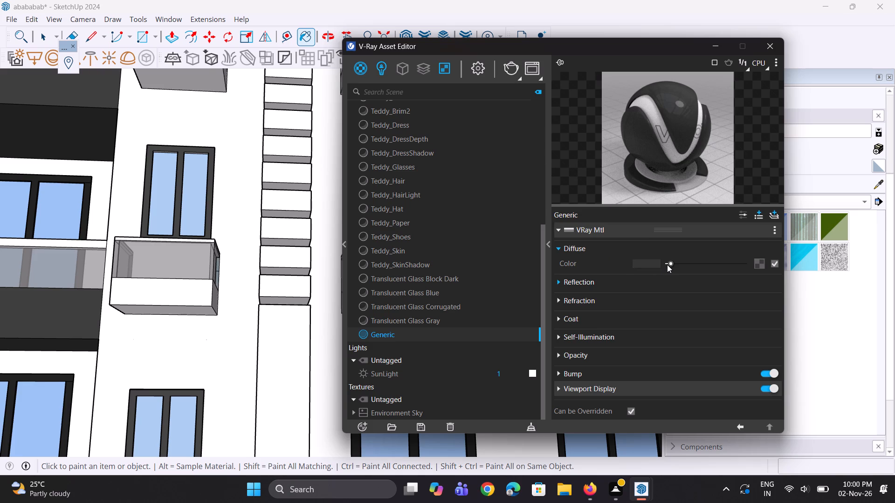
pyautogui.click(671, 263)
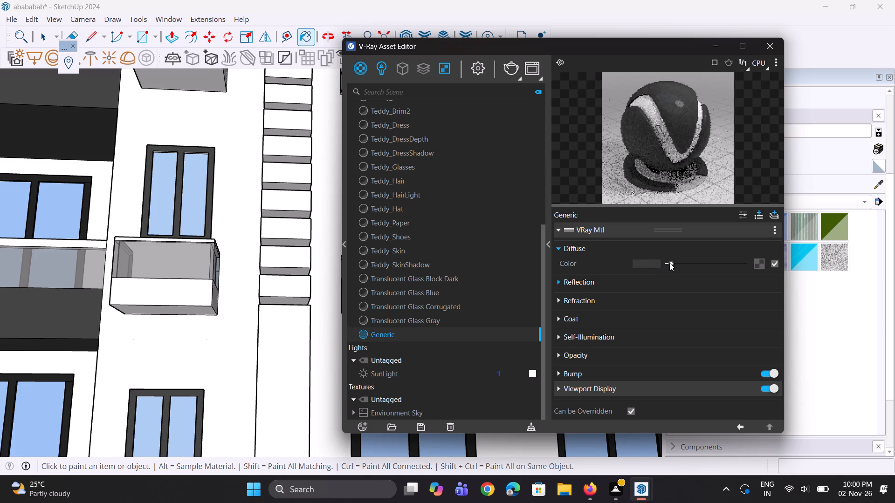
pyautogui.click(714, 48)
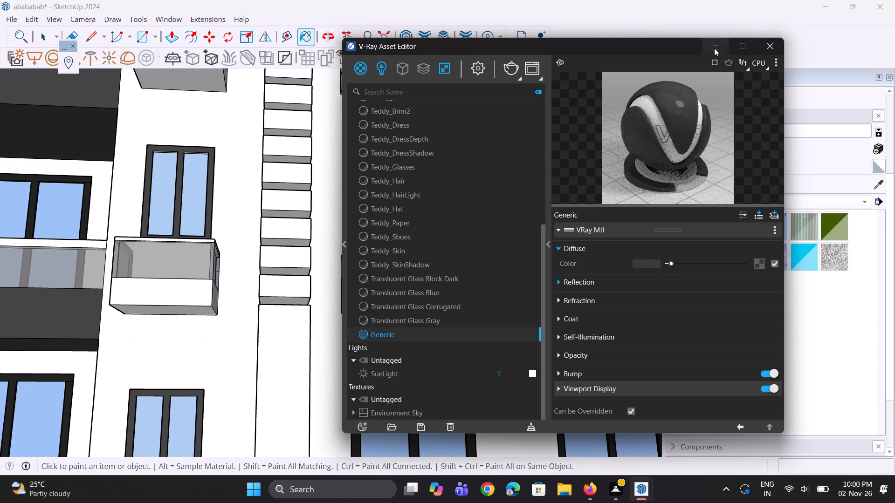
pyautogui.scroll(1, 452, 243)
pyautogui.scroll(-4, 447, 267)
pyautogui.scroll(-5, 441, 338)
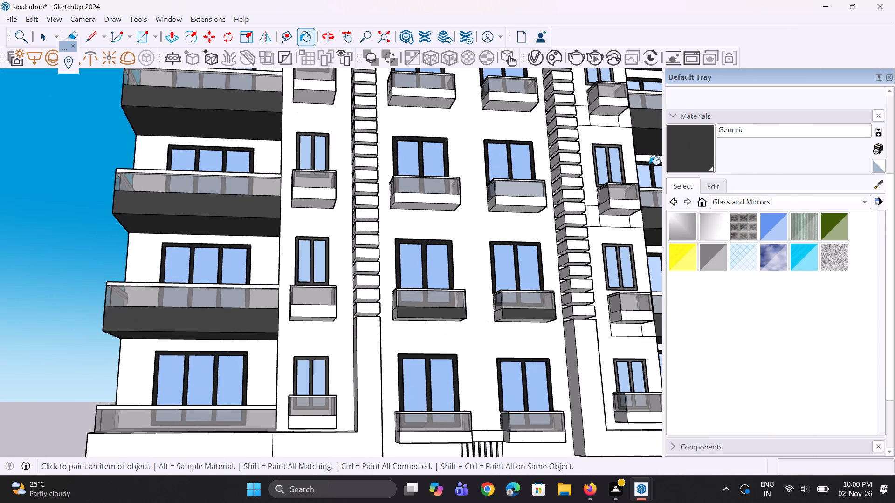
pyautogui.click(530, 60)
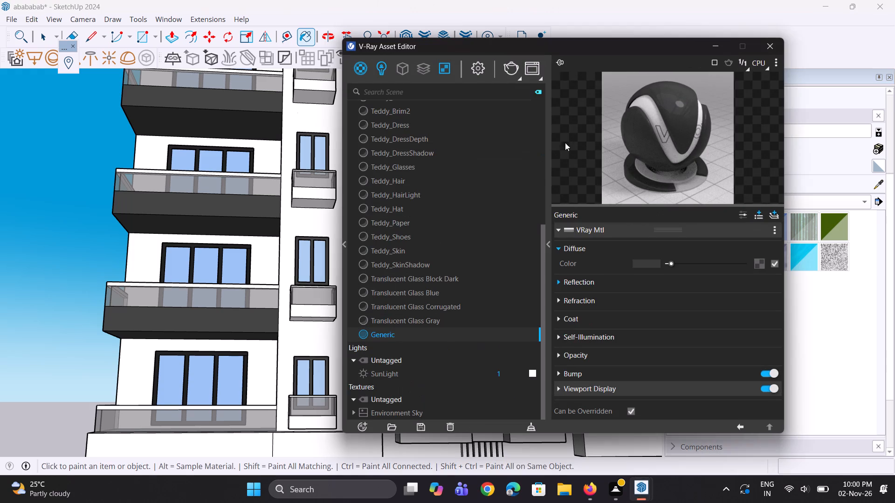
pyautogui.click(673, 262)
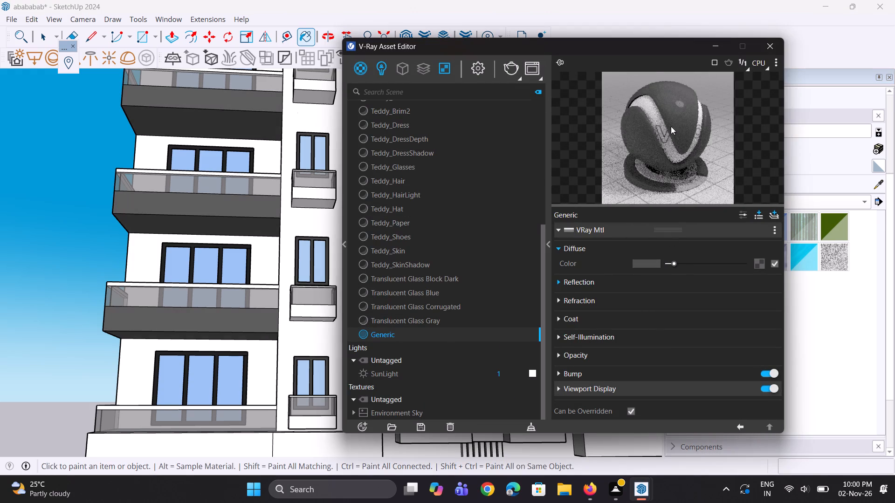
pyautogui.click(708, 44)
# Paint the undersides and remaining white end face of the same two central balcony slabs with Generic.
pyautogui.scroll(-5, 388, 292)
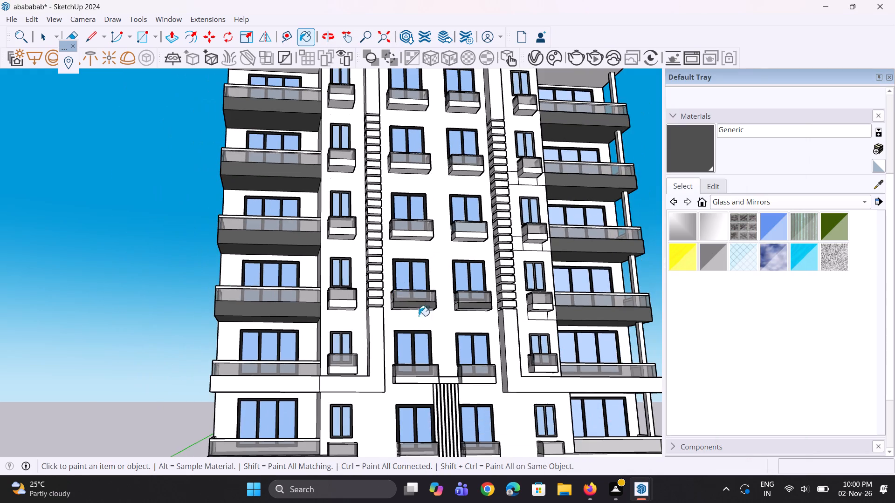
pyautogui.moveTo(434, 352); pyautogui.dragTo(463, 238, button='middle')
pyautogui.scroll(8, 482, 328)
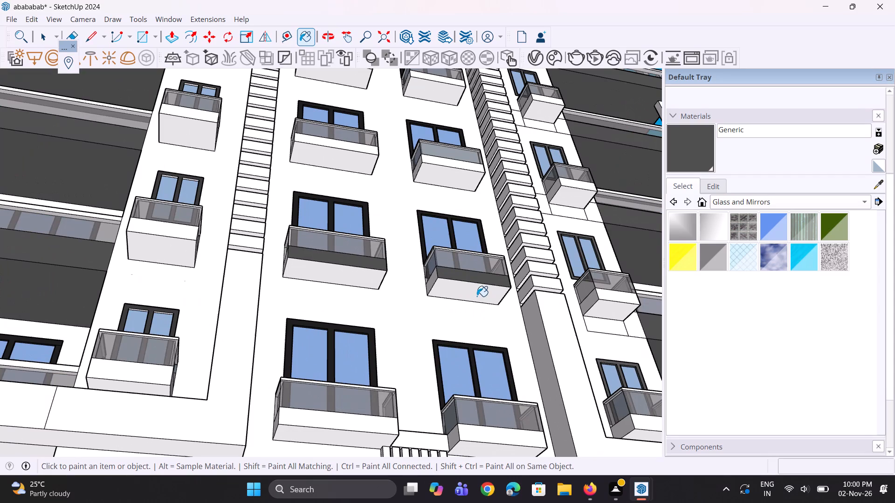
pyautogui.click(477, 296)
pyautogui.click(372, 285)
pyautogui.scroll(-5, 383, 358)
pyautogui.scroll(7, 407, 315)
pyautogui.click(421, 297)
pyautogui.moveTo(358, 320); pyautogui.dragTo(481, 353, button='middle')
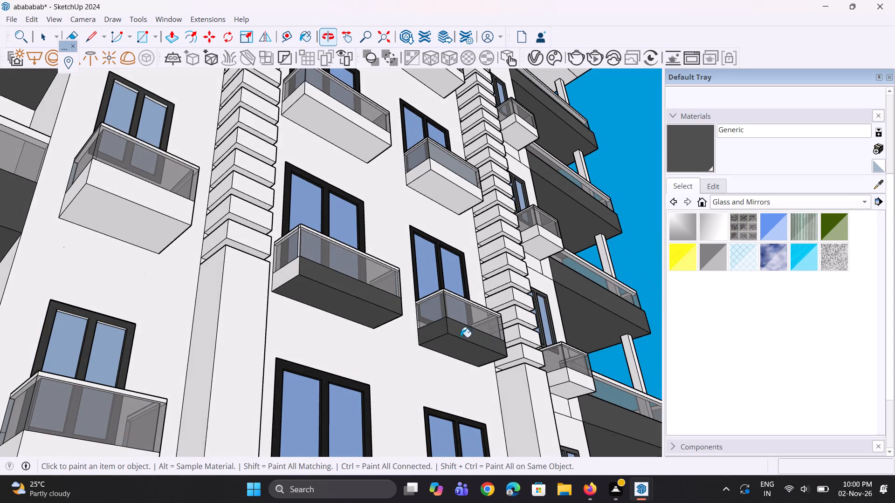
# Paint the remaining end faces of the two central balcony slabs level with the bottom of the slatted columns with Generic.
pyautogui.click(292, 269)
pyautogui.moveTo(503, 300); pyautogui.dragTo(283, 300, button='middle')
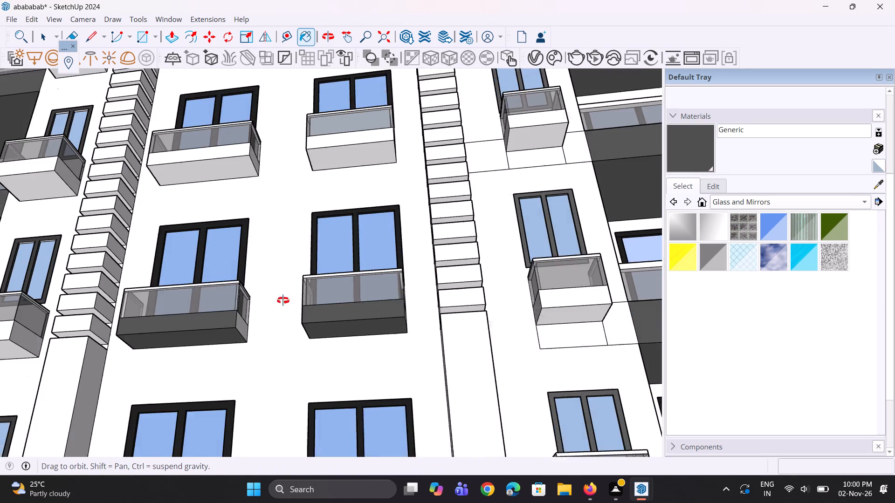
pyautogui.moveTo(283, 300); pyautogui.dragTo(282, 300, button='middle')
pyautogui.scroll(3, 269, 329)
pyautogui.click(221, 335)
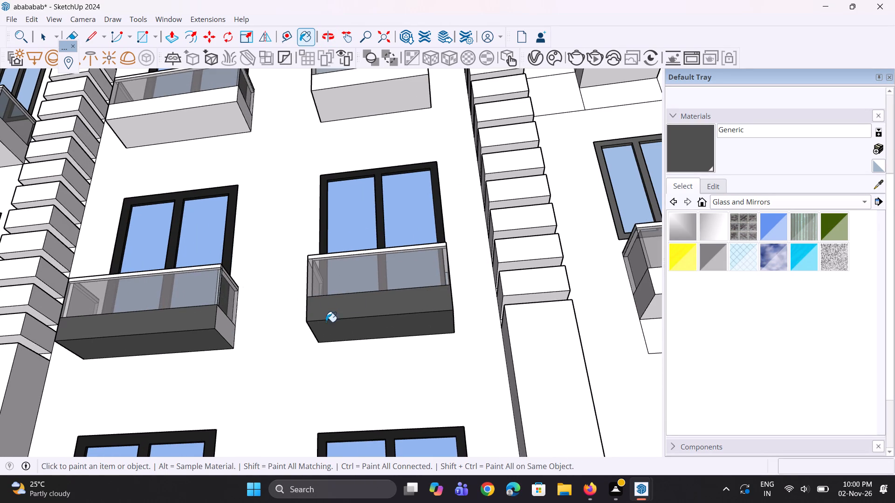
pyautogui.scroll(-8, 540, 143)
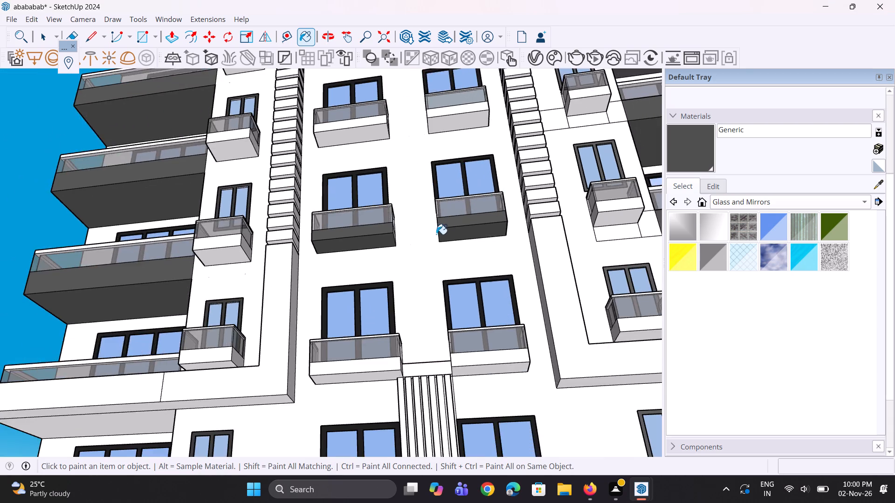
pyautogui.moveTo(431, 236); pyautogui.dragTo(342, 251, button='middle')
pyautogui.scroll(5, 369, 227)
pyautogui.click(372, 228)
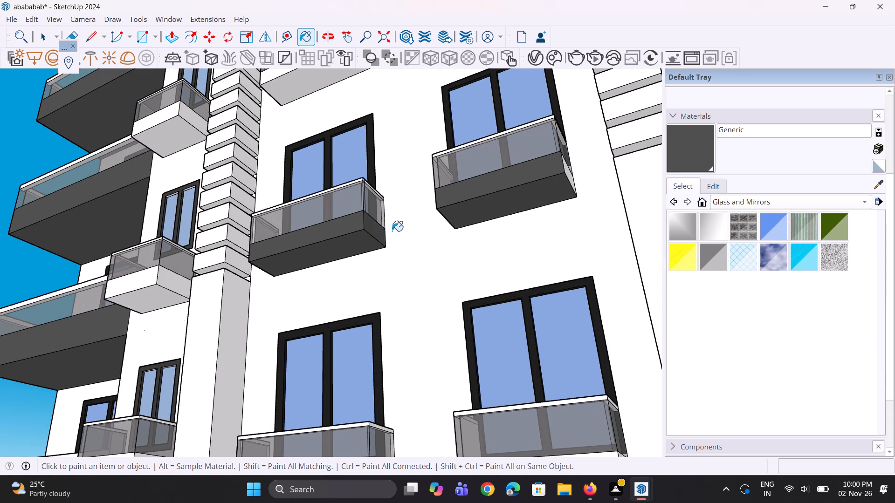
pyautogui.scroll(-4, 409, 236)
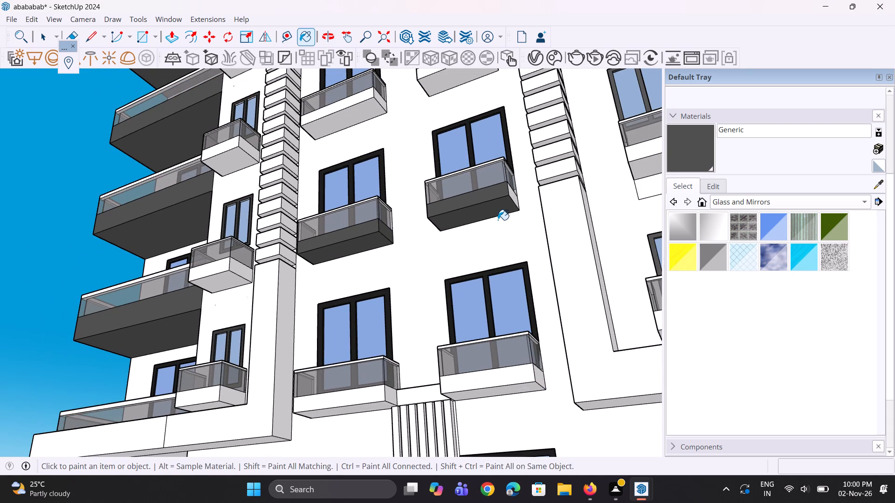
pyautogui.moveTo(519, 229); pyautogui.dragTo(502, 225, button='middle')
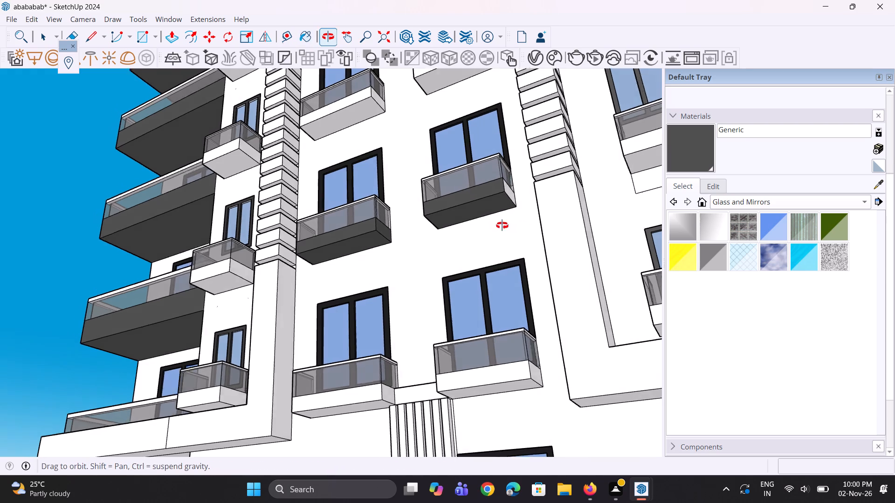
pyautogui.moveTo(502, 225); pyautogui.dragTo(471, 220, button='middle')
pyautogui.scroll(3, 483, 147)
pyautogui.click(483, 174)
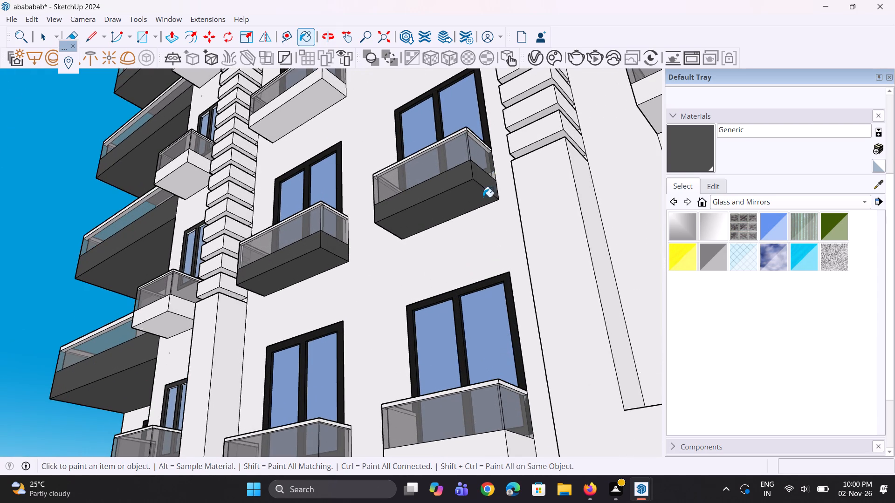
# Paint the underside, front and both end faces of the right central balcony slab one floor below, beside the vertical slats, with Generic.
pyautogui.scroll(-5, 486, 197)
pyautogui.scroll(4, 489, 393)
pyautogui.click(475, 341)
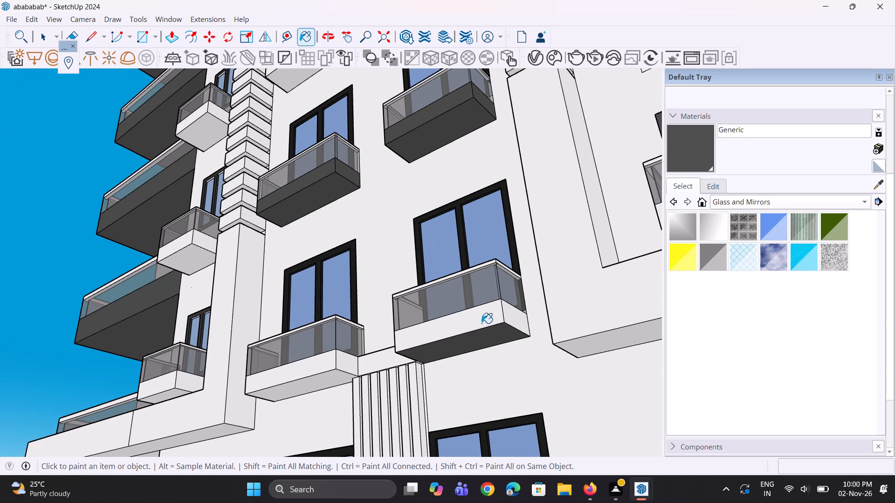
pyautogui.click(482, 323)
pyautogui.click(509, 319)
pyautogui.moveTo(440, 338); pyautogui.dragTo(675, 334, button='middle')
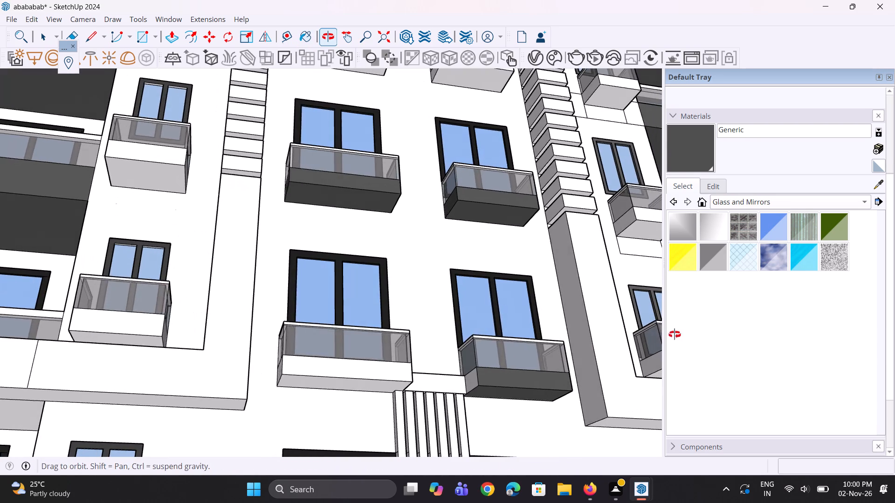
pyautogui.moveTo(675, 334); pyautogui.dragTo(675, 334, button='middle')
pyautogui.scroll(4, 464, 378)
pyautogui.click(476, 383)
# Paint both end faces, the underside and the front of the left central balcony slab on that same lower floor with Generic.
pyautogui.scroll(-6, 544, 321)
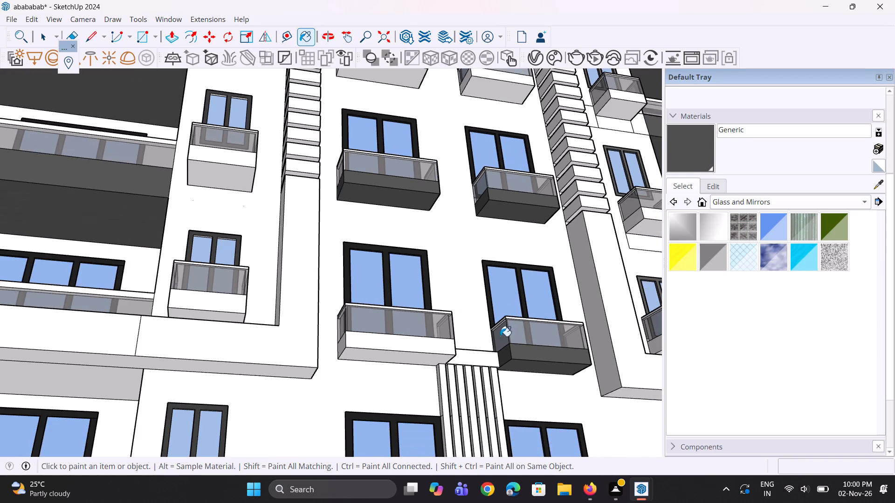
pyautogui.moveTo(337, 380); pyautogui.dragTo(385, 378, button='middle')
pyautogui.scroll(5, 384, 379)
pyautogui.click(353, 342)
pyautogui.click(379, 365)
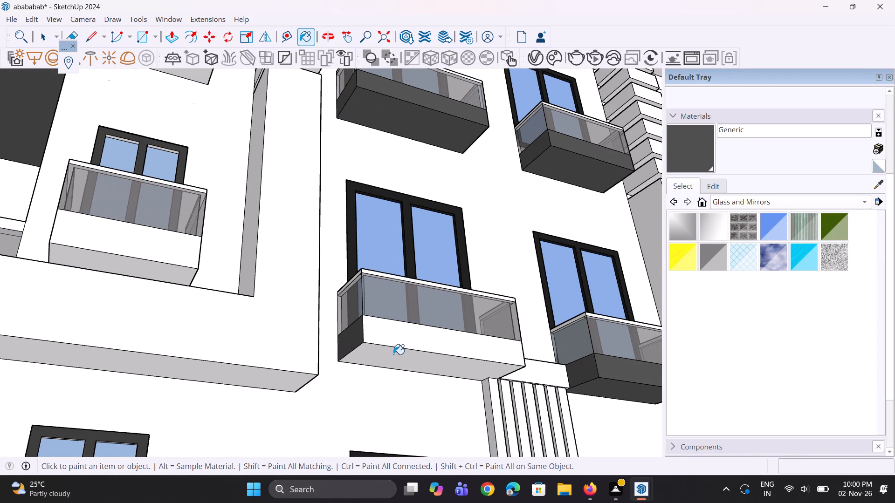
pyautogui.click(421, 338)
pyautogui.moveTo(534, 338); pyautogui.dragTo(163, 320, button='middle')
pyautogui.scroll(3, 281, 313)
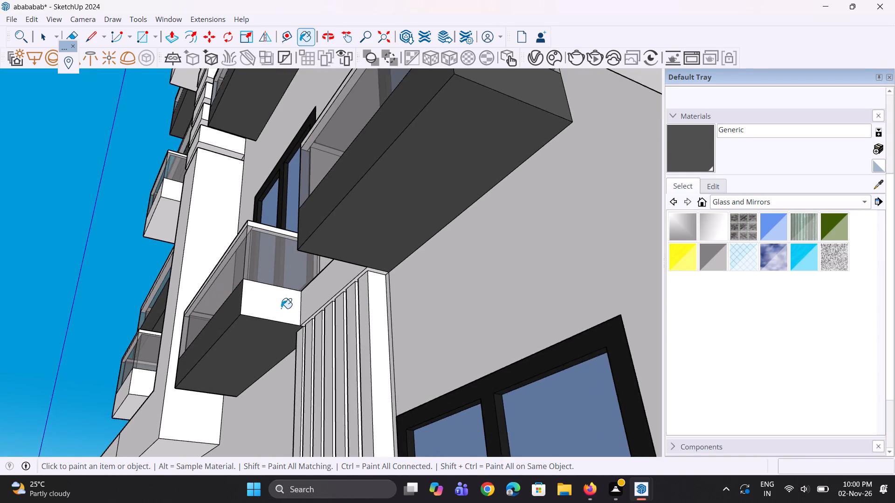
pyautogui.click(278, 306)
pyautogui.scroll(-11, 430, 315)
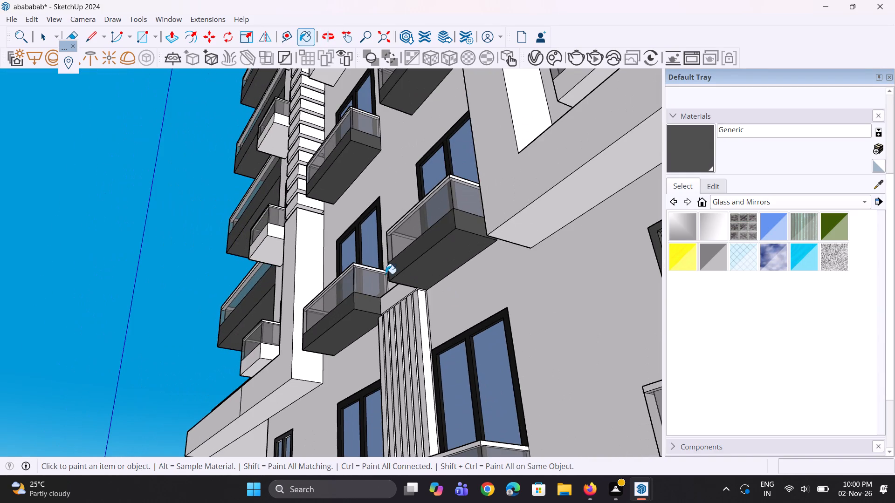
# Paint the white ledge between these two balconies, at the top of the vertical slats, with Generic.
pyautogui.moveTo(402, 285); pyautogui.dragTo(462, 317, button='middle')
pyautogui.click(410, 327)
pyautogui.moveTo(360, 314); pyautogui.dragTo(475, 469, button='middle')
pyautogui.scroll(7, 466, 391)
pyautogui.click(467, 381)
pyautogui.scroll(-9, 474, 408)
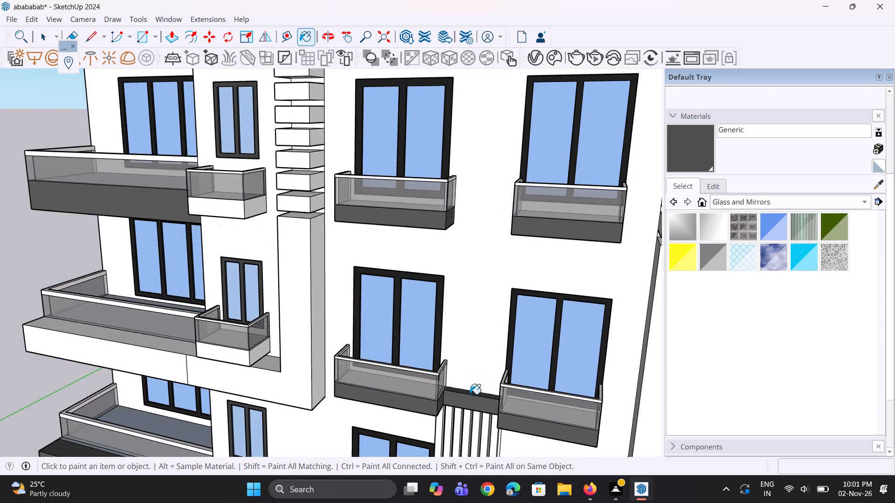
# Paint the front, both end faces and underside of the left central balcony slab one floor above the slatted columns' bottom with Generic.
pyautogui.scroll(-4, 470, 394)
pyautogui.moveTo(484, 239); pyautogui.dragTo(485, 305, button='middle')
pyautogui.scroll(8, 415, 195)
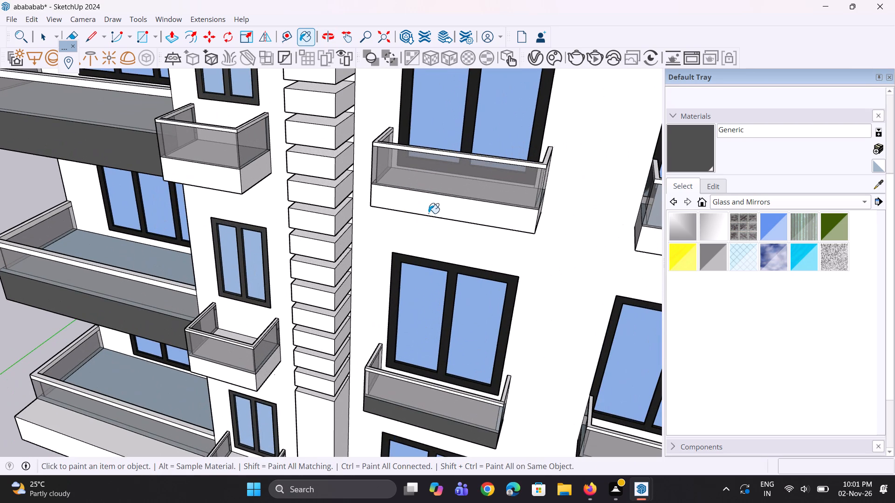
pyautogui.click(436, 205)
pyautogui.moveTo(495, 220); pyautogui.dragTo(321, 184, button='middle')
pyautogui.scroll(3, 417, 195)
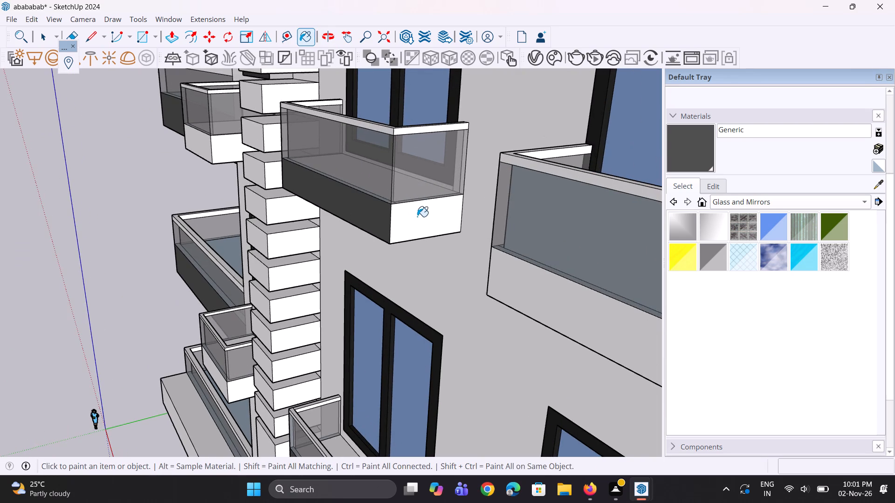
pyautogui.click(417, 217)
pyautogui.moveTo(353, 247); pyautogui.dragTo(546, 144, button='middle')
pyautogui.click(532, 140)
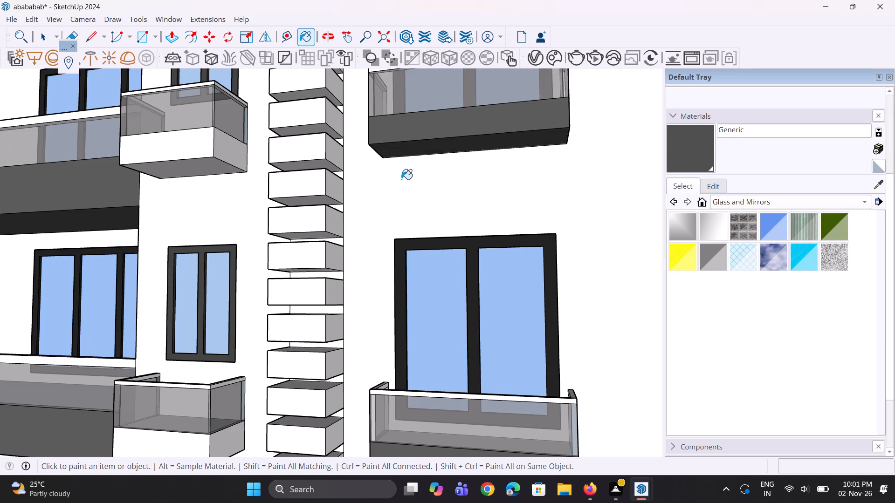
pyautogui.moveTo(411, 182); pyautogui.dragTo(549, 230, button='middle')
pyautogui.scroll(3, 403, 169)
pyautogui.click(402, 150)
pyautogui.scroll(-6, 323, 292)
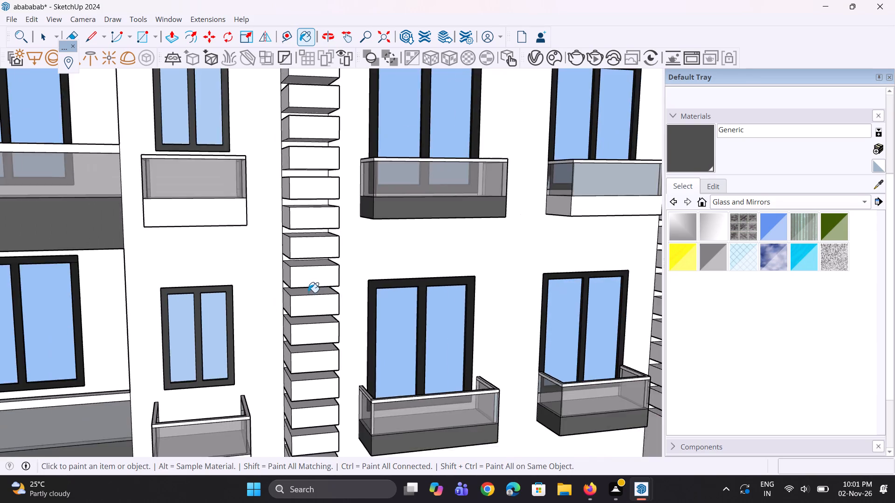
# Paint both end faces, the front and the underside of the right central balcony slab on that same floor with Generic.
pyautogui.scroll(-5, 306, 292)
pyautogui.scroll(9, 453, 232)
pyautogui.click(477, 238)
pyautogui.click(505, 238)
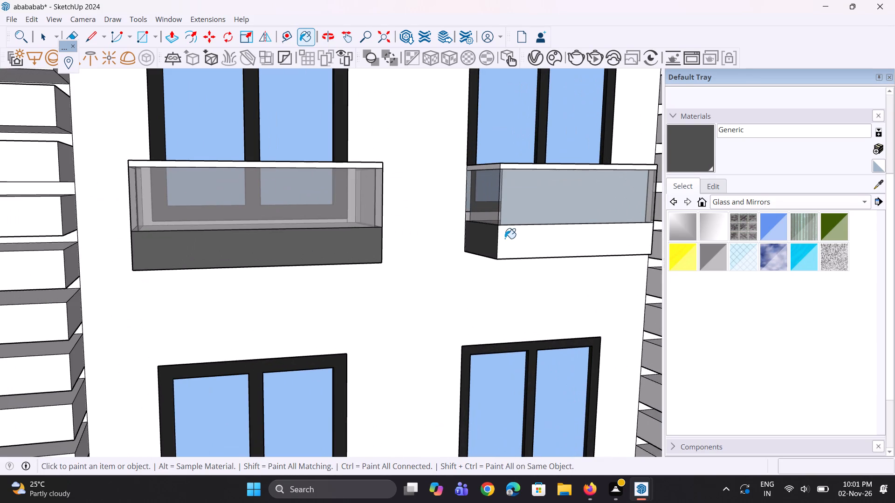
pyautogui.scroll(-6, 385, 279)
pyautogui.moveTo(541, 229); pyautogui.dragTo(330, 232, button='middle')
pyautogui.scroll(3, 573, 290)
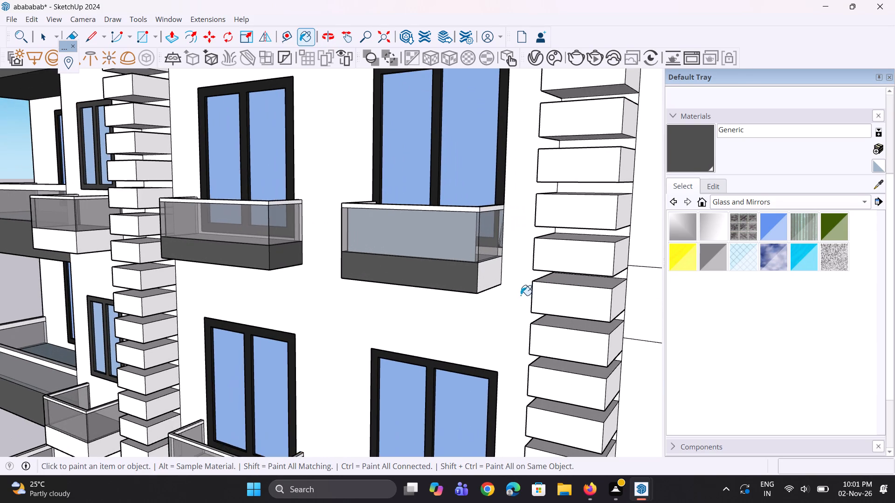
pyautogui.click(489, 277)
pyautogui.scroll(1, 423, 313)
pyautogui.moveTo(423, 308); pyautogui.dragTo(489, 197, button='middle')
pyautogui.click(489, 193)
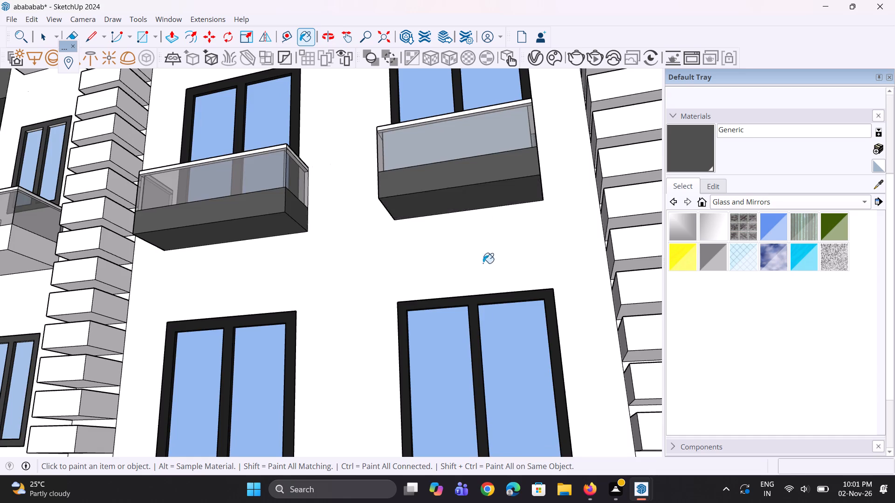
# Paint the front, underside and both end faces of the right central balcony slab on the next floor up with Generic.
pyautogui.scroll(-12, 471, 341)
pyautogui.scroll(8, 463, 202)
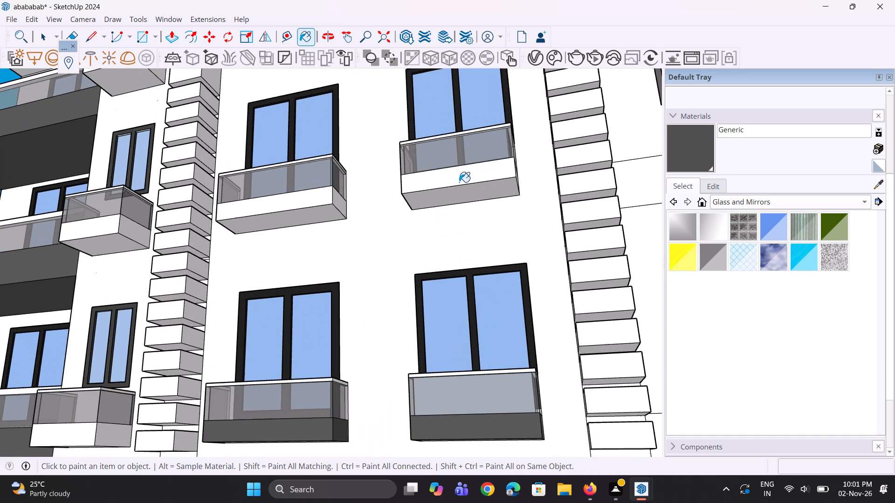
pyautogui.click(459, 182)
pyautogui.click(468, 194)
pyautogui.moveTo(516, 183); pyautogui.dragTo(440, 198, button='middle')
pyautogui.scroll(1, 514, 183)
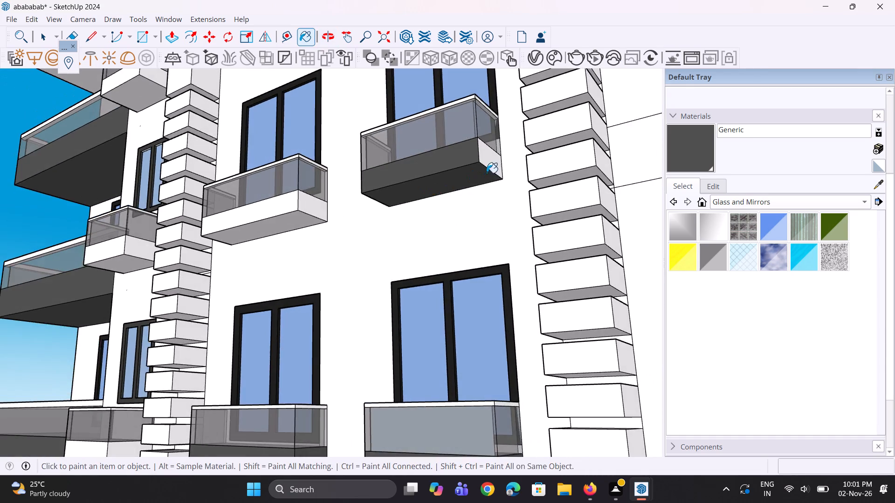
pyautogui.scroll(3, 488, 172)
pyautogui.click(488, 165)
pyautogui.moveTo(410, 203); pyautogui.dragTo(697, 236, button='middle')
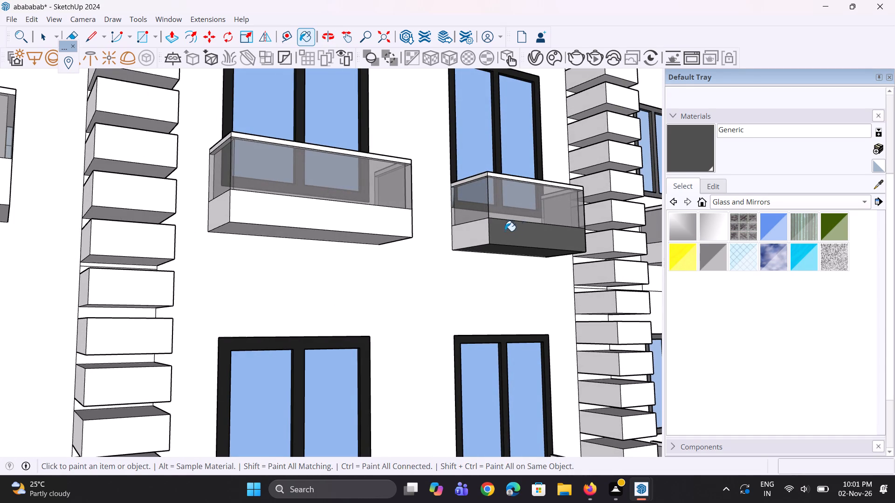
pyautogui.click(474, 238)
# Paint the front, both end faces and the underside of the left central balcony slab on that same floor with Generic.
pyautogui.click(402, 230)
pyautogui.scroll(-6, 579, 287)
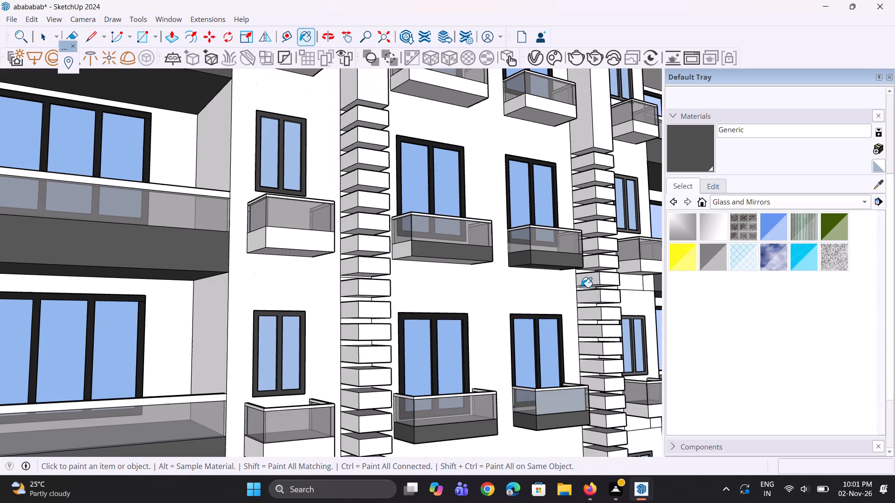
pyautogui.scroll(5, 407, 243)
pyautogui.click(406, 251)
pyautogui.scroll(1, 484, 296)
pyautogui.moveTo(486, 292); pyautogui.dragTo(490, 245, button='middle')
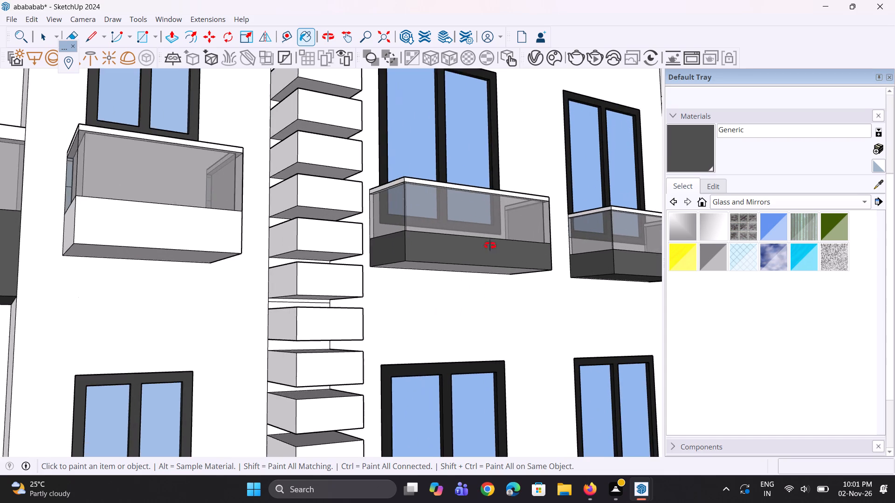
pyautogui.moveTo(490, 245); pyautogui.dragTo(492, 226, button='middle')
pyautogui.click(490, 271)
pyautogui.moveTo(573, 268); pyautogui.dragTo(406, 230, button='middle')
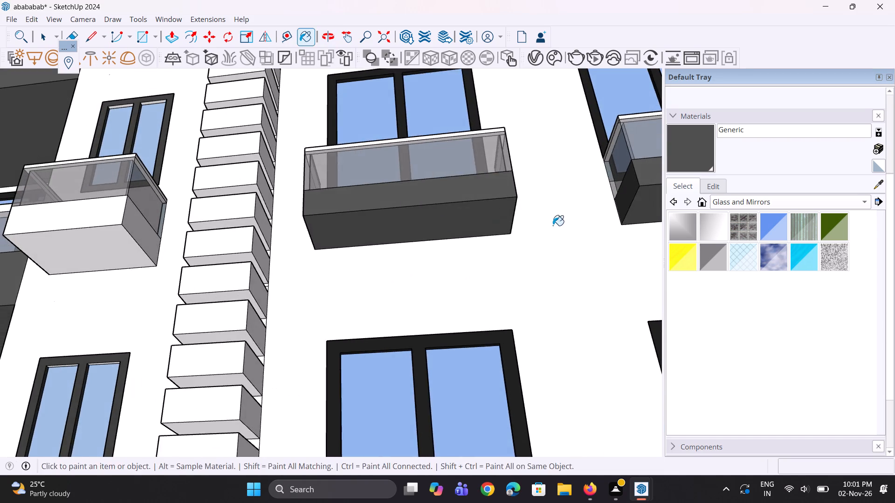
pyautogui.moveTo(533, 219); pyautogui.dragTo(438, 216, button='middle')
pyautogui.click(476, 172)
pyautogui.scroll(-6, 473, 314)
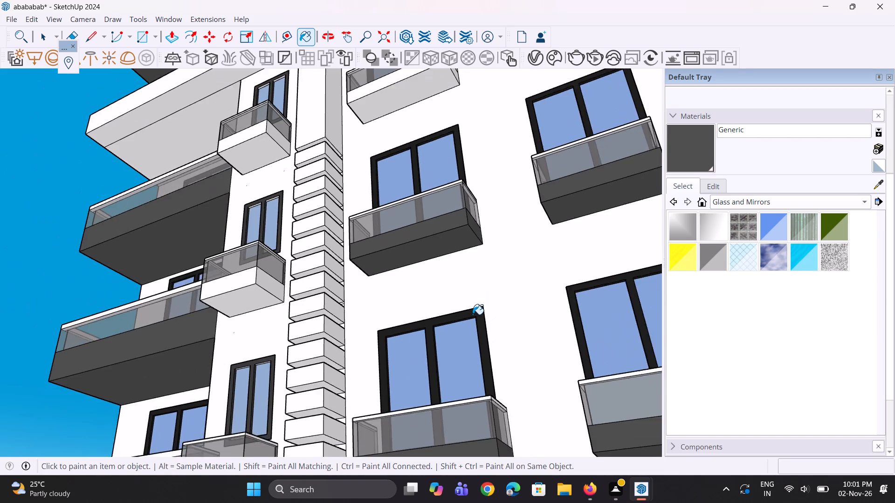
# Paint the front, underside and both end faces of the left central balcony slab just above the slatted columns' top with Generic.
pyautogui.scroll(-7, 473, 314)
pyautogui.moveTo(480, 255); pyautogui.dragTo(493, 306, button='middle')
pyautogui.scroll(1, 493, 306)
pyautogui.scroll(5, 441, 154)
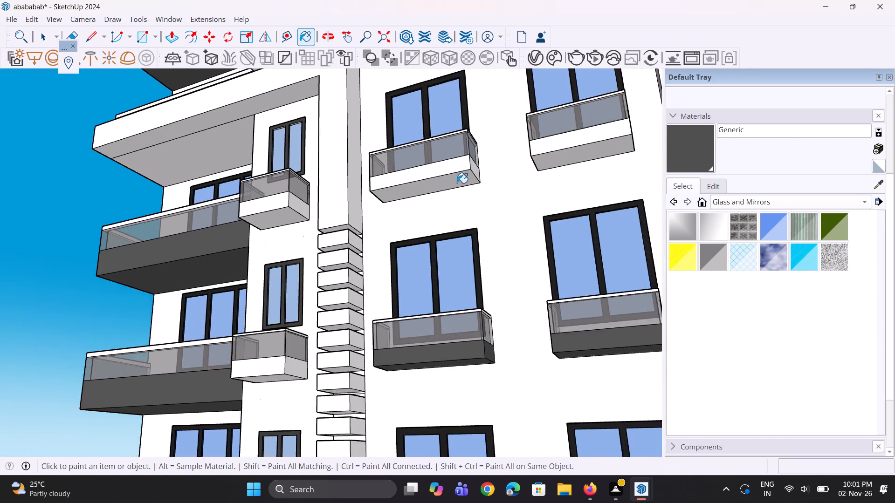
pyautogui.scroll(2, 457, 183)
pyautogui.click(462, 158)
pyautogui.click(467, 174)
pyautogui.click(478, 164)
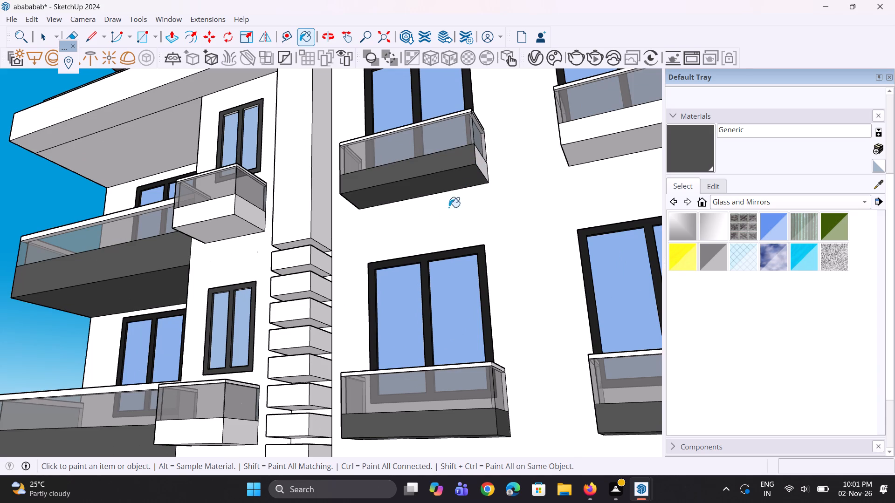
pyautogui.moveTo(443, 220); pyautogui.dragTo(621, 256, button='middle')
pyautogui.scroll(3, 387, 220)
pyautogui.click(399, 212)
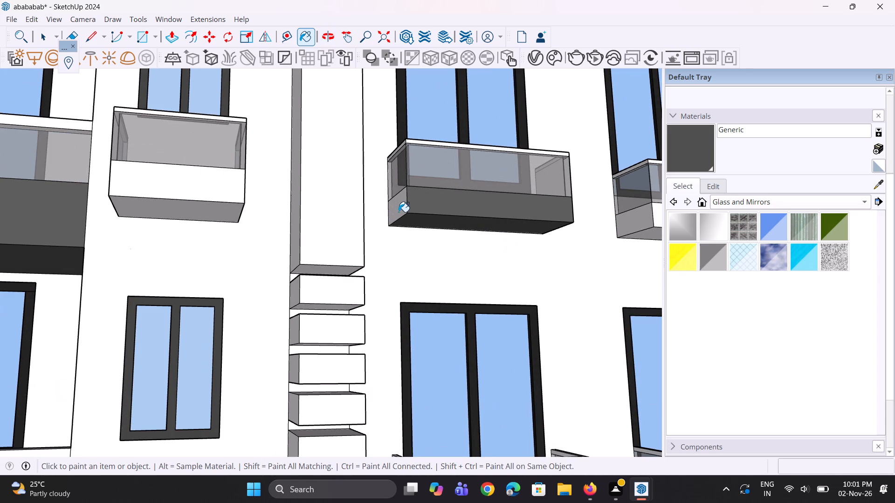
# Paint both end faces, the front and the underside of the right central balcony slab just above the slatted columns' top with Generic.
pyautogui.scroll(-13, 415, 278)
pyautogui.scroll(6, 536, 246)
pyautogui.scroll(3, 406, 278)
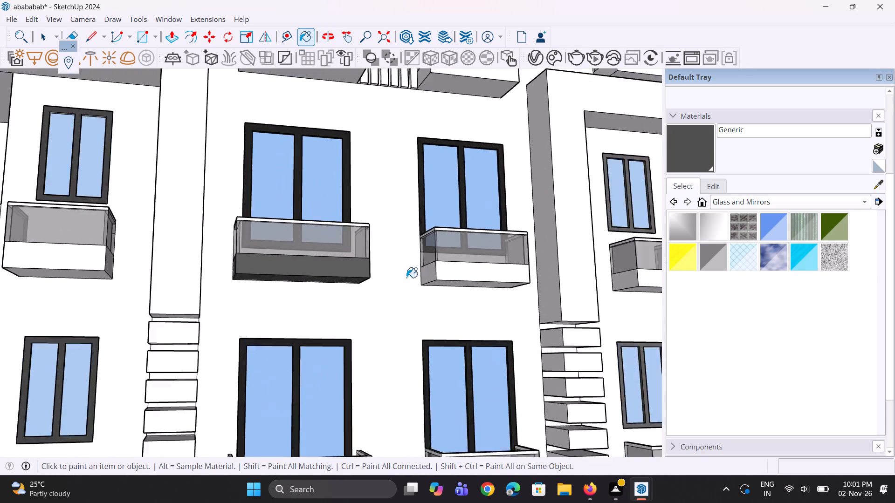
pyautogui.scroll(7, 406, 278)
pyautogui.click(433, 273)
pyautogui.click(489, 273)
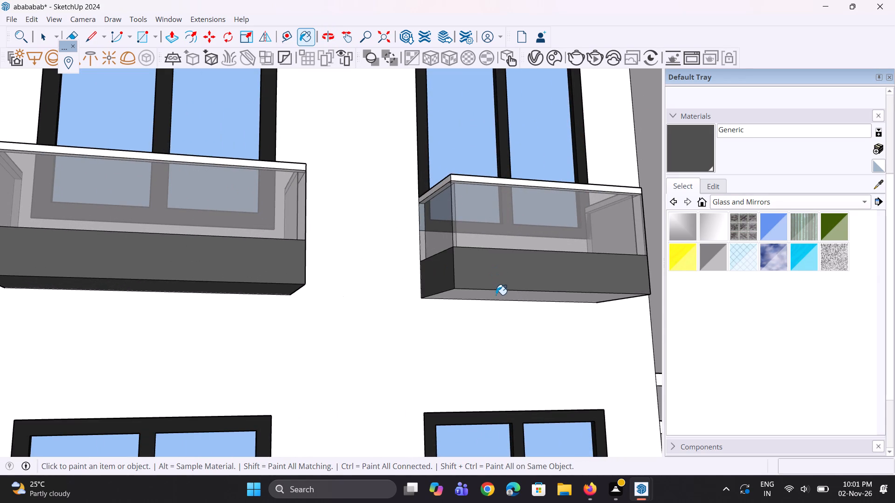
pyautogui.click(496, 295)
pyautogui.moveTo(558, 273); pyautogui.dragTo(343, 238, button='middle')
pyautogui.scroll(-5, 373, 233)
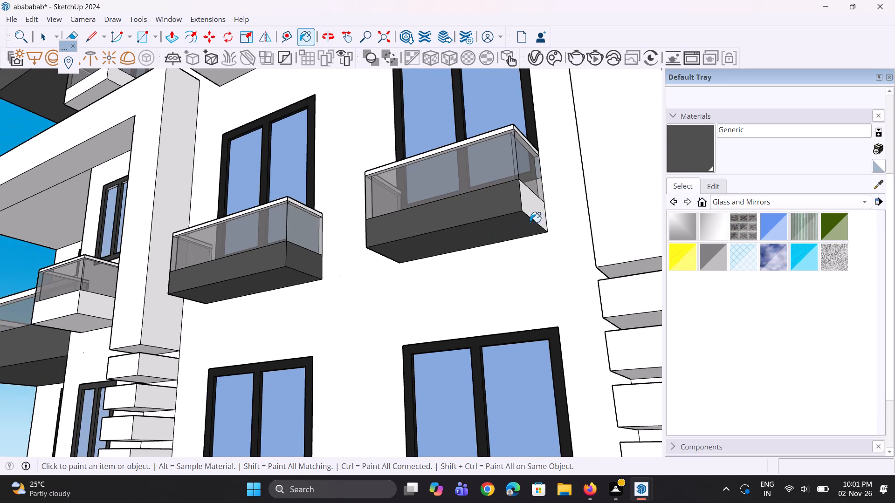
pyautogui.click(533, 215)
pyautogui.scroll(-12, 495, 337)
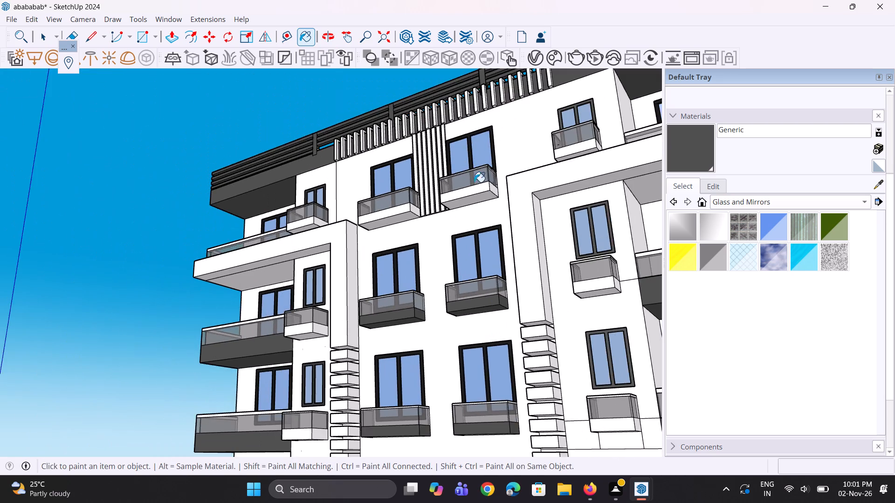
# Paint the front, underside and both end faces of the top-floor balcony slab right of the vertical slatted panel with Generic.
pyautogui.scroll(6, 463, 155)
pyautogui.scroll(4, 458, 231)
pyautogui.click(460, 233)
pyautogui.click(493, 246)
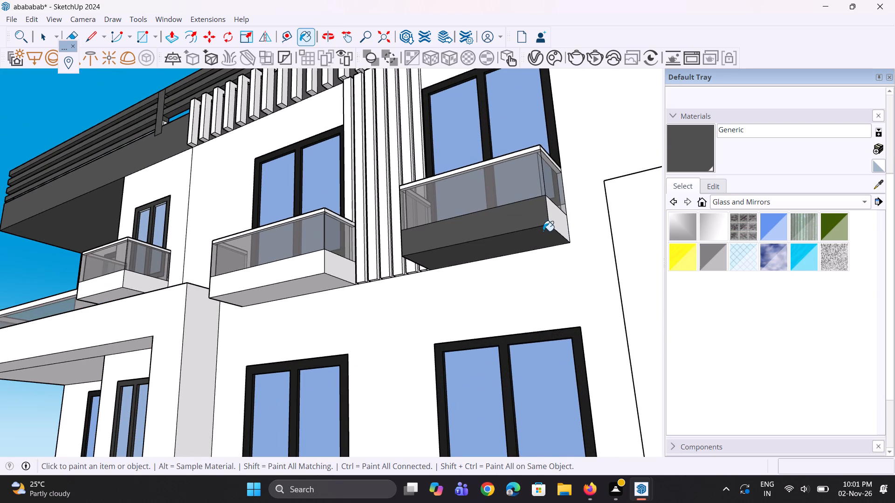
pyautogui.click(549, 218)
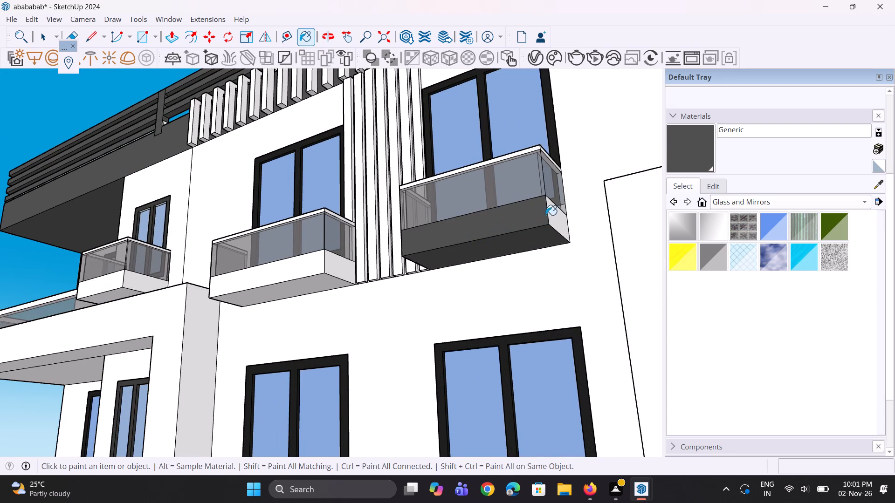
pyautogui.click(553, 220)
pyautogui.moveTo(480, 231); pyautogui.dragTo(708, 237, button='middle')
pyautogui.scroll(1, 500, 277)
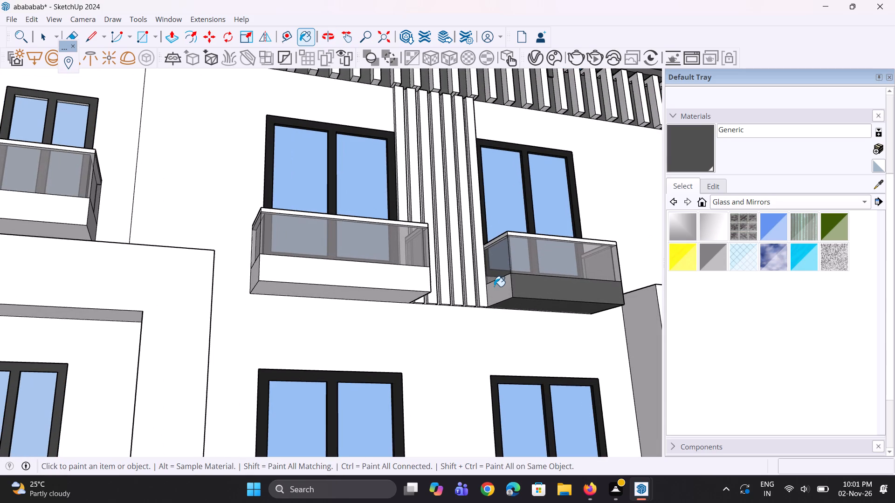
pyautogui.click(494, 286)
# Paint the front, underside and both end faces of the top-floor balcony slab left of the vertical slatted panel with Generic.
pyautogui.click(394, 287)
pyautogui.click(399, 292)
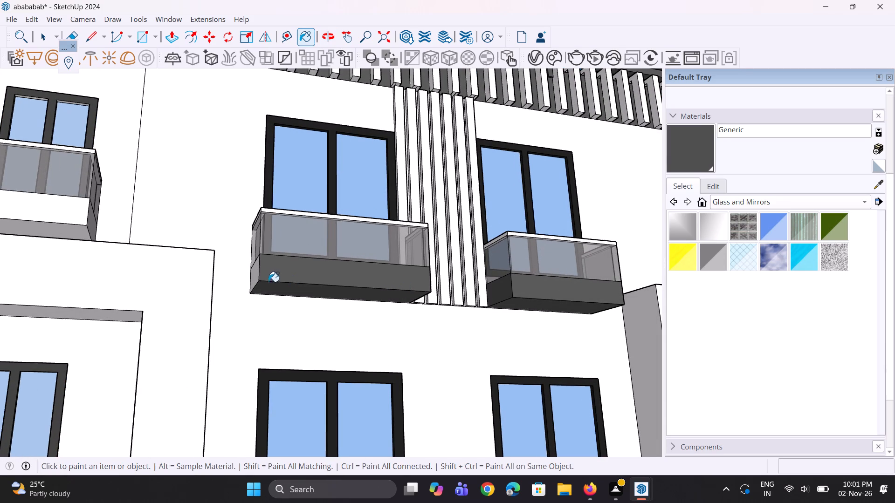
pyautogui.click(255, 274)
pyautogui.moveTo(382, 270); pyautogui.dragTo(284, 265, button='middle')
pyautogui.scroll(1, 478, 267)
pyautogui.moveTo(470, 267); pyautogui.dragTo(423, 267, button='middle')
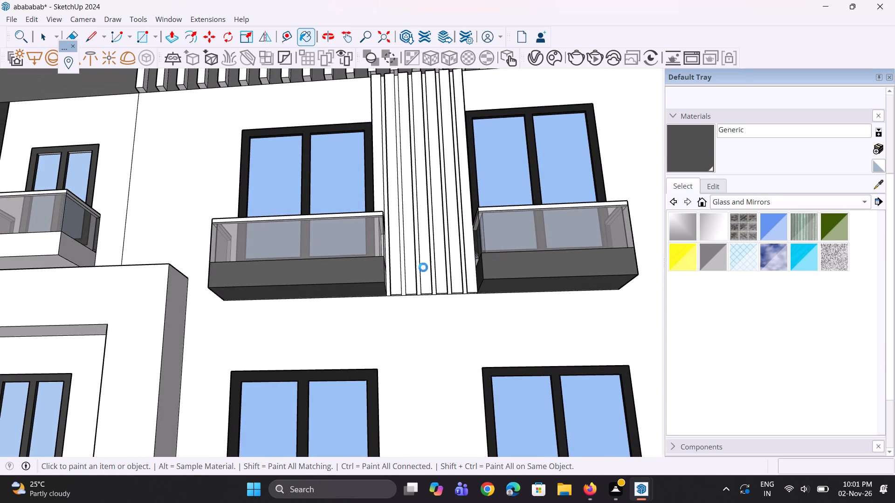
pyautogui.moveTo(423, 267); pyautogui.dragTo(360, 261, button='middle')
pyautogui.scroll(1, 413, 272)
pyautogui.moveTo(409, 272); pyautogui.dragTo(361, 272, button='middle')
pyautogui.click(313, 285)
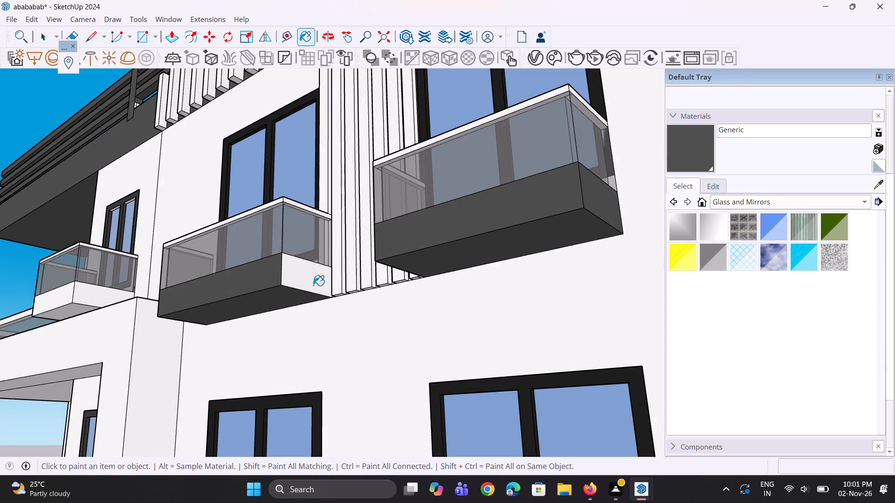
# Paint the front, underside and both end faces of the small right-side balcony slab on the top floor with Generic.
pyautogui.scroll(-14, 476, 310)
pyautogui.scroll(-11, 480, 253)
pyautogui.scroll(10, 557, 251)
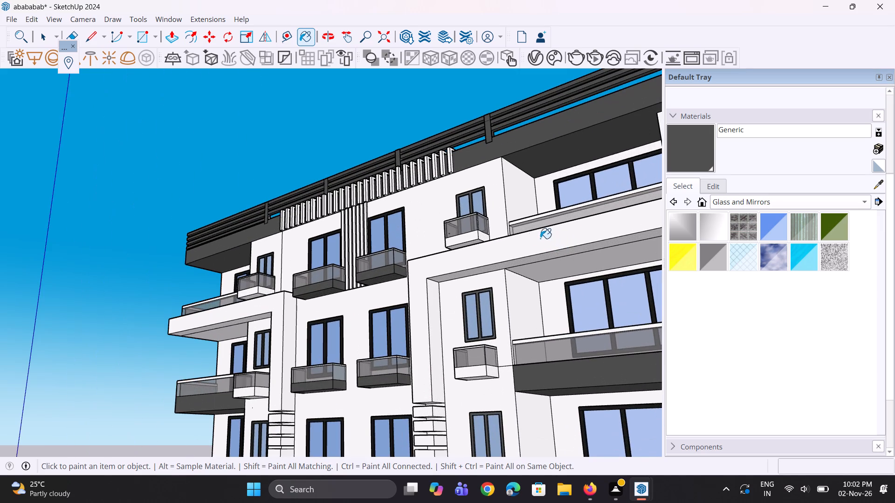
pyautogui.scroll(4, 452, 238)
pyautogui.click(465, 238)
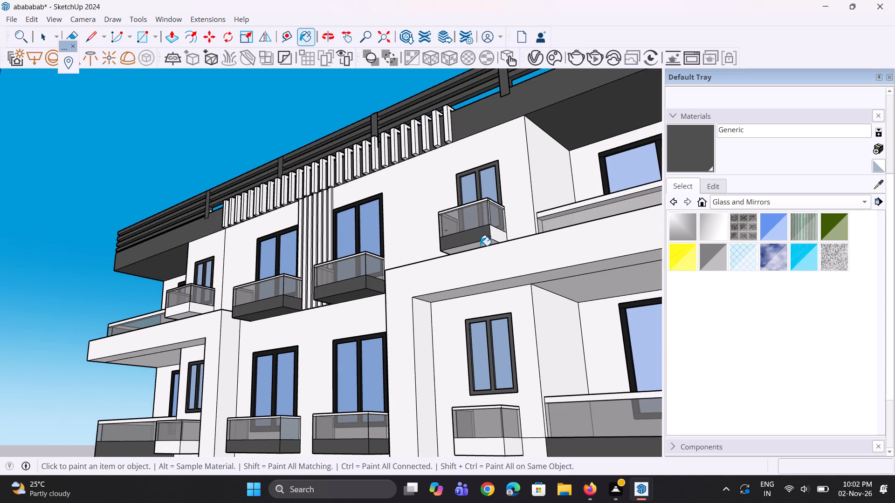
pyautogui.click(480, 245)
pyautogui.click(498, 239)
pyautogui.moveTo(433, 240); pyautogui.dragTo(636, 258, button='middle')
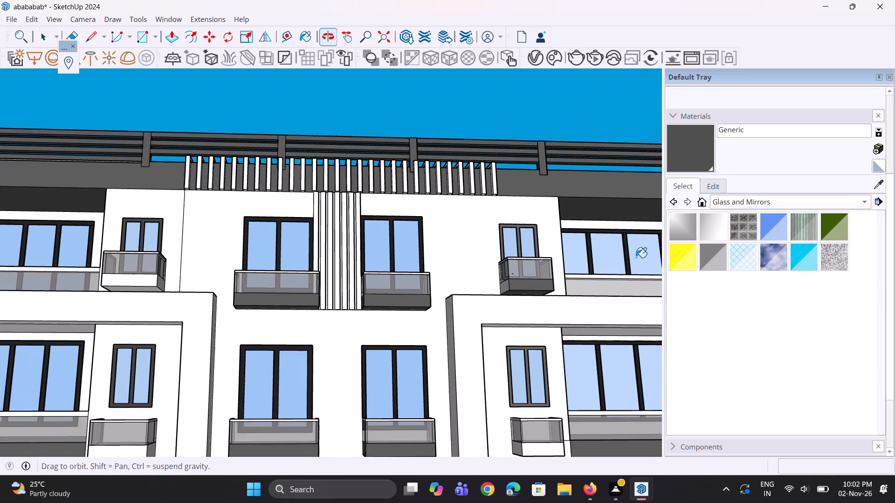
pyautogui.scroll(3, 529, 301)
pyautogui.click(502, 282)
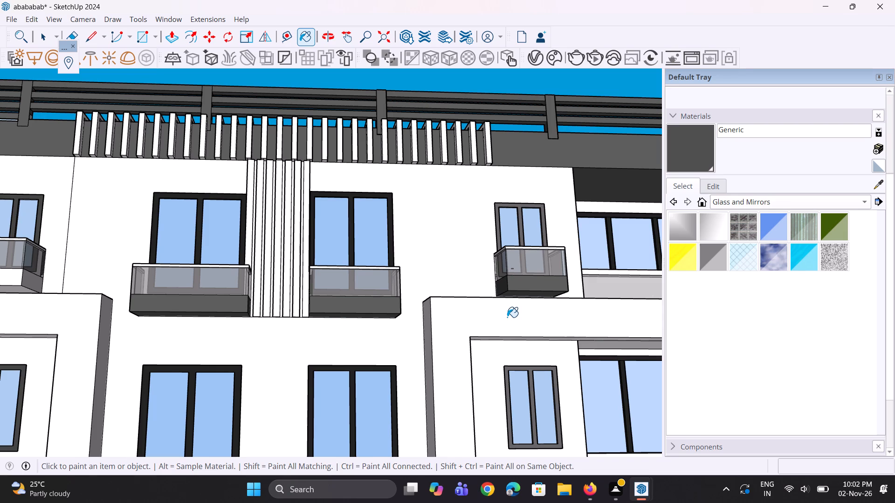
# Paint both end faces, the front and the underside of the small right-side balcony slab on the second floor from the top with Generic.
pyautogui.scroll(-5, 440, 304)
pyautogui.scroll(-4, 468, 208)
pyautogui.scroll(3, 486, 367)
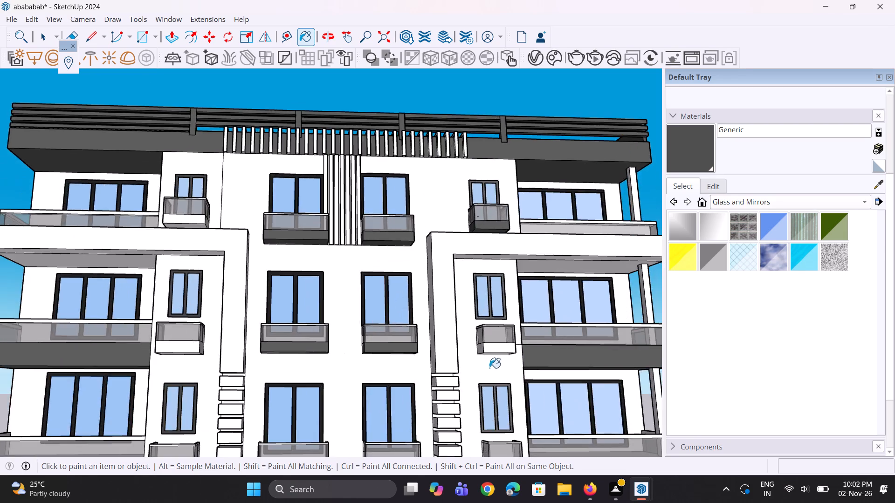
pyautogui.scroll(8, 483, 342)
pyautogui.click(482, 347)
pyautogui.click(494, 352)
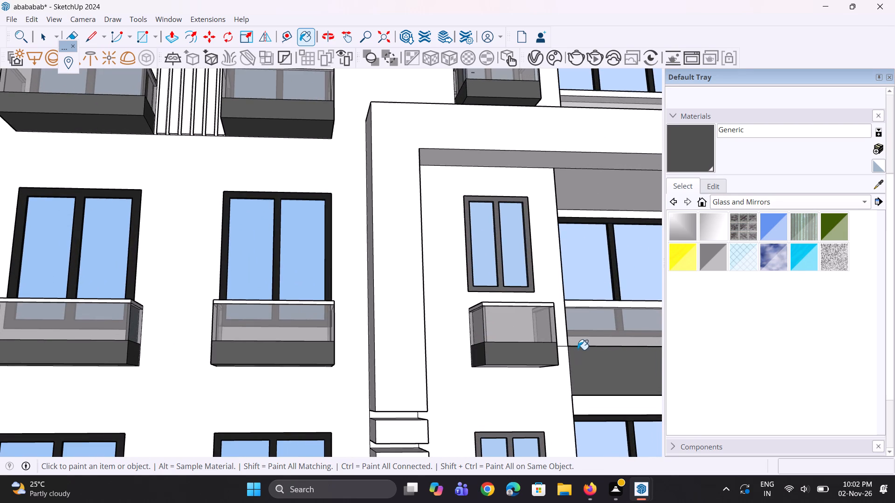
pyautogui.moveTo(578, 350); pyautogui.dragTo(400, 351, button='middle')
pyautogui.click(522, 346)
pyautogui.scroll(1, 514, 373)
pyautogui.moveTo(513, 373); pyautogui.dragTo(525, 291, button='middle')
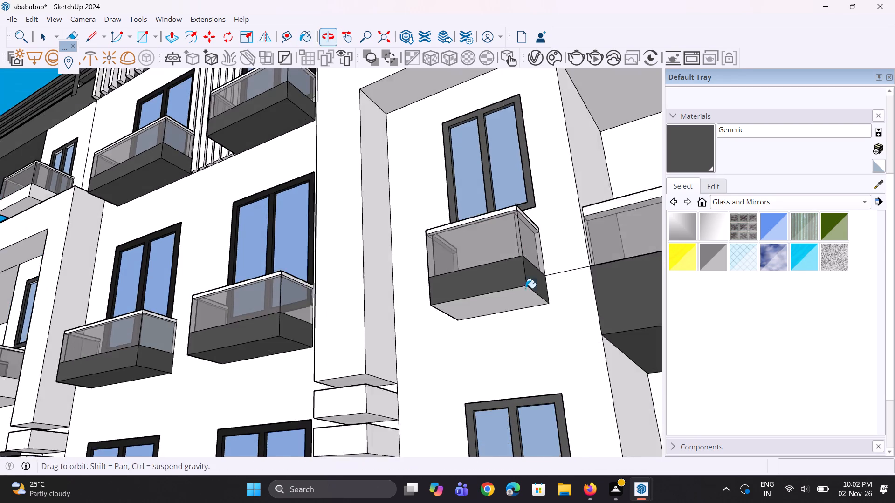
pyautogui.click(516, 272)
# Paint the underside of the small right-side balcony slab on the third floor from the top with Generic.
pyautogui.scroll(-13, 511, 247)
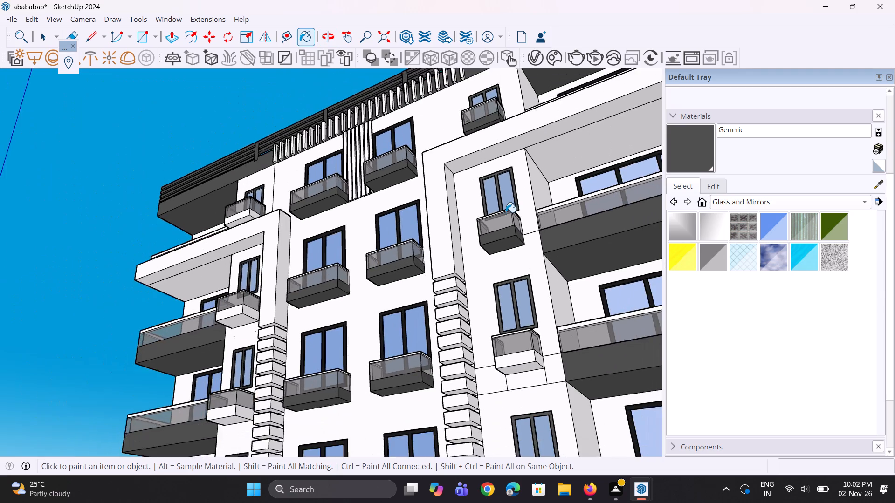
pyautogui.scroll(-4, 506, 212)
pyautogui.scroll(5, 542, 338)
pyautogui.scroll(8, 504, 277)
pyautogui.click(502, 270)
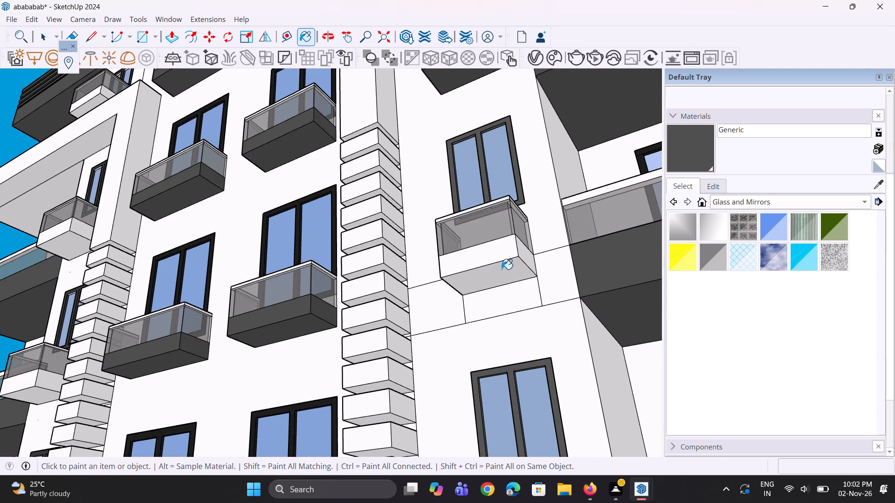
# Erase the stray wall edges beside and below the small right-side balcony on the third floor from the top.
pyautogui.press('e')
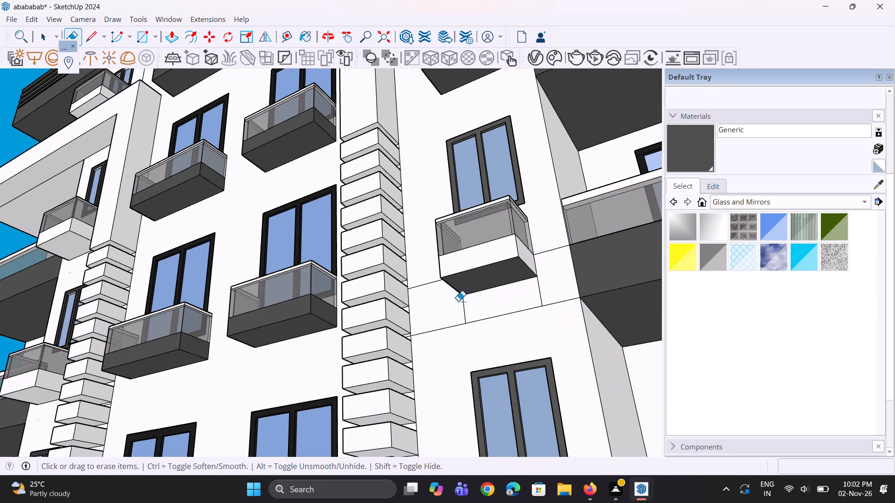
pyautogui.moveTo(457, 302); pyautogui.dragTo(472, 307)
pyautogui.moveTo(506, 302); pyautogui.dragTo(540, 299)
pyautogui.moveTo(553, 245); pyautogui.dragTo(553, 246)
pyautogui.moveTo(553, 246); pyautogui.dragTo(555, 269)
pyautogui.moveTo(548, 292); pyautogui.dragTo(550, 313)
pyautogui.moveTo(425, 278); pyautogui.dragTo(435, 295)
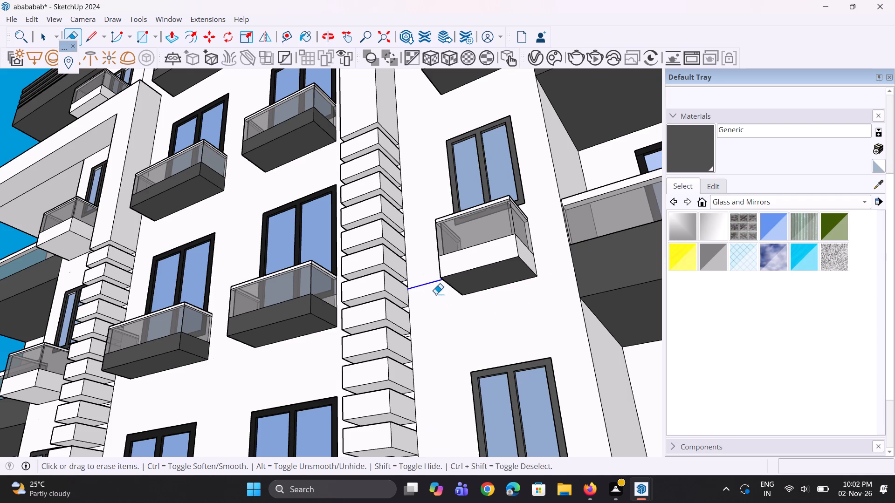
# Erase the stray wall edges beside and below the small right-side balcony on the fourth floor from the top.
pyautogui.scroll(-6, 466, 286)
pyautogui.scroll(-6, 565, 222)
pyautogui.scroll(5, 452, 462)
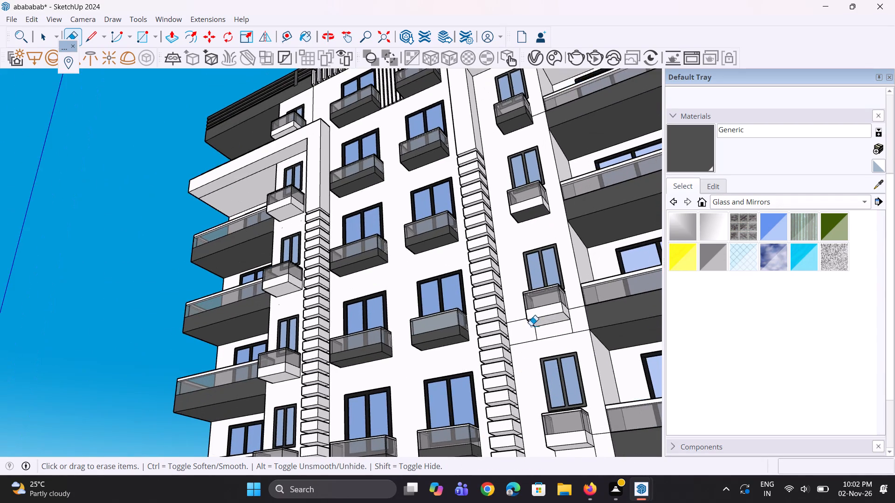
pyautogui.scroll(7, 531, 326)
pyautogui.moveTo(517, 312); pyautogui.dragTo(519, 320)
pyautogui.moveTo(529, 357); pyautogui.dragTo(535, 366)
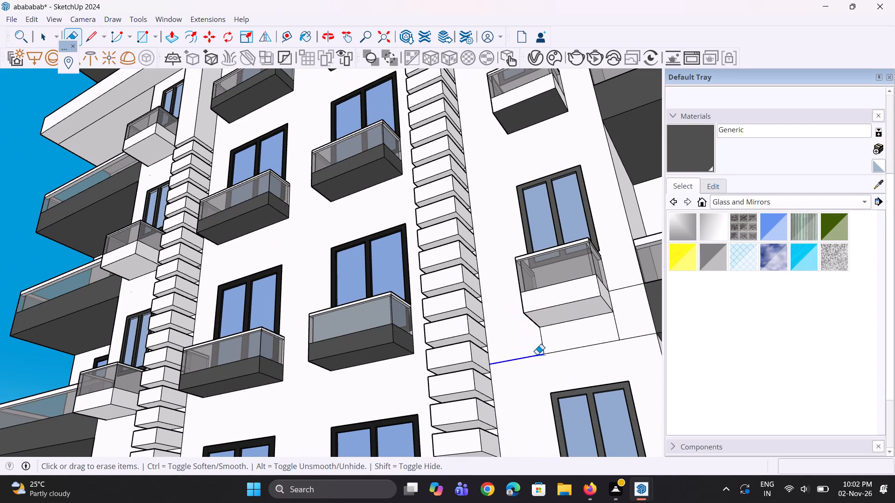
pyautogui.moveTo(540, 344); pyautogui.dragTo(552, 348)
pyautogui.moveTo(556, 352); pyautogui.dragTo(564, 355)
pyautogui.moveTo(612, 333); pyautogui.dragTo(622, 335)
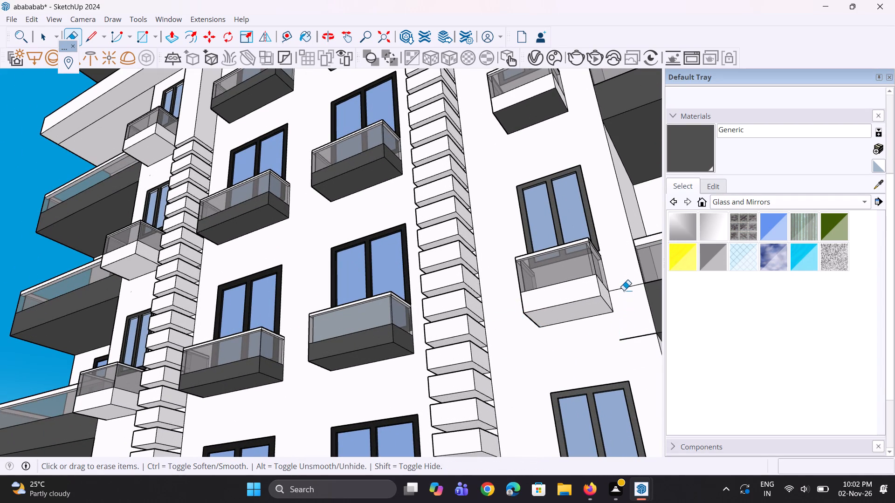
pyautogui.moveTo(625, 282); pyautogui.dragTo(630, 314)
pyautogui.moveTo(629, 333); pyautogui.dragTo(631, 343)
# Erase the stray wall edges beside and below the small right-side balcony on the fifth floor from the top.
pyautogui.scroll(-5, 561, 264)
pyautogui.scroll(-5, 526, 235)
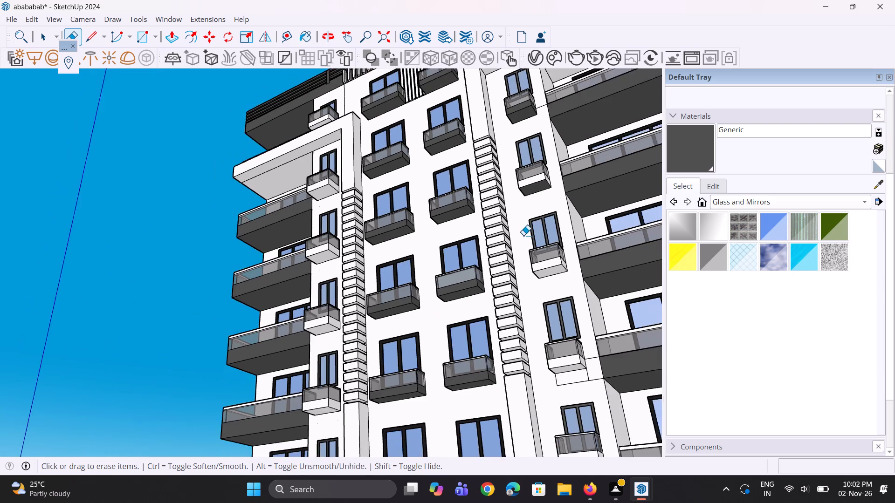
pyautogui.scroll(-4, 523, 235)
pyautogui.scroll(9, 546, 393)
pyautogui.scroll(4, 549, 298)
pyautogui.moveTo(526, 299); pyautogui.dragTo(534, 304)
pyautogui.moveTo(543, 311); pyautogui.dragTo(551, 322)
pyautogui.moveTo(603, 295); pyautogui.dragTo(607, 297)
pyautogui.moveTo(614, 302); pyautogui.dragTo(617, 308)
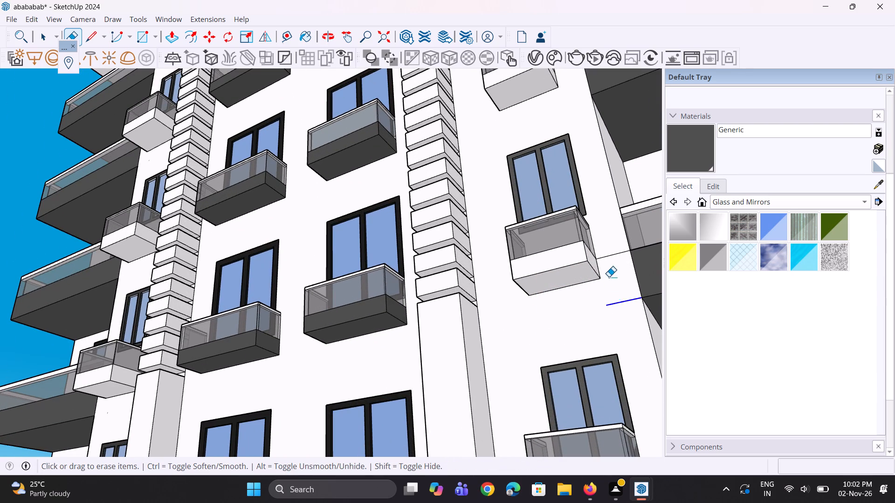
pyautogui.moveTo(607, 251); pyautogui.dragTo(611, 268)
# Erase the stray wall edge beside the small right-side balcony on the second floor from the top.
pyautogui.scroll(-5, 545, 270)
pyautogui.moveTo(543, 279); pyautogui.dragTo(542, 327, button='middle')
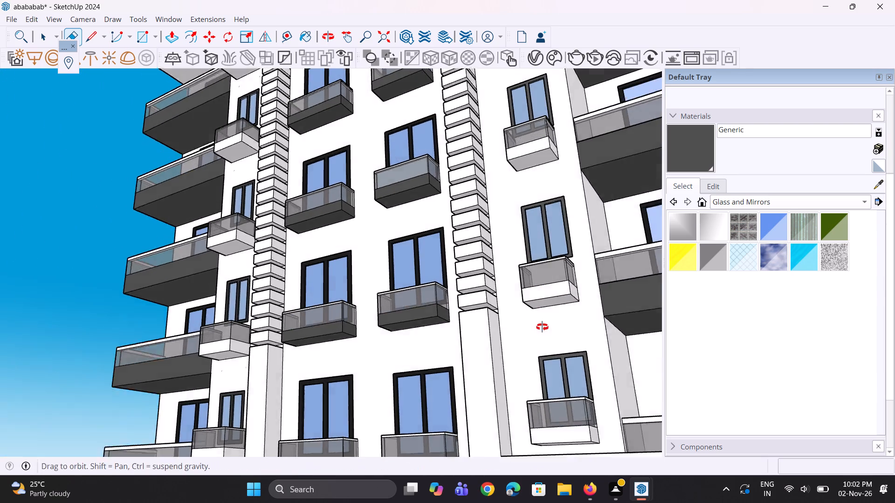
pyautogui.moveTo(542, 327); pyautogui.dragTo(544, 329, button='middle')
pyautogui.scroll(-14, 535, 292)
pyautogui.scroll(4, 526, 167)
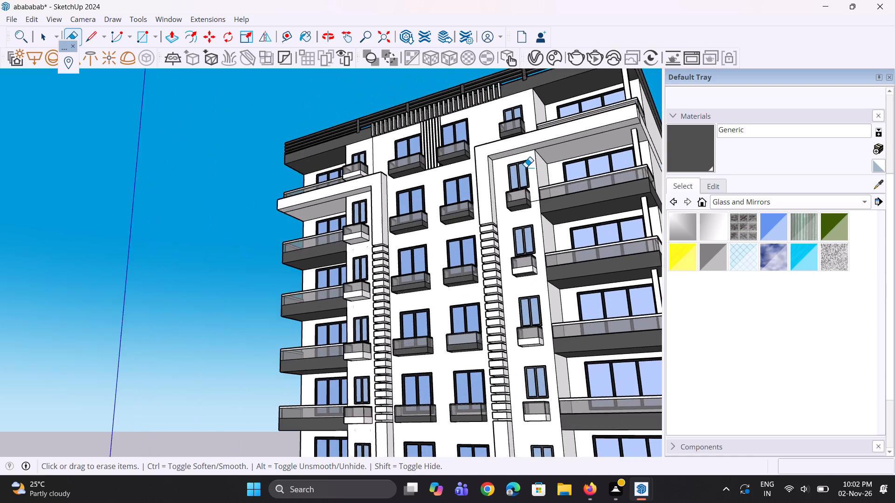
pyautogui.scroll(10, 526, 167)
pyautogui.moveTo(534, 213); pyautogui.dragTo(538, 232)
pyautogui.scroll(-6, 513, 228)
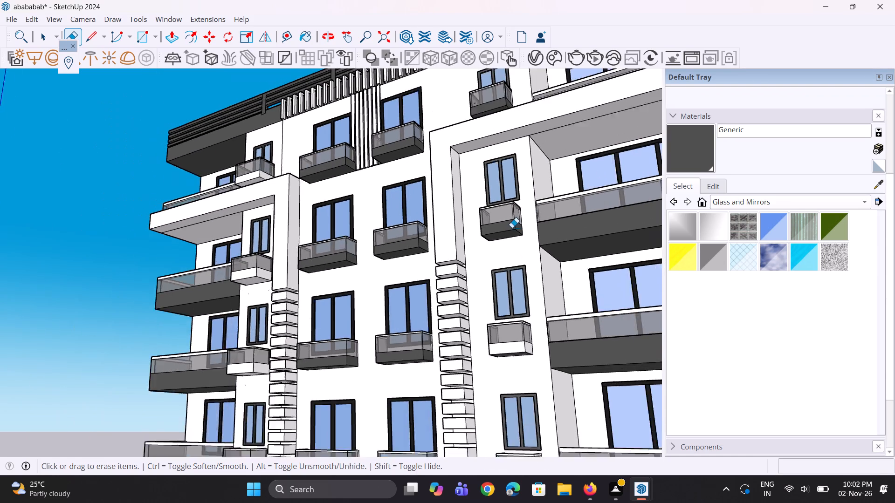
# Paint the front and both end faces of the small right-side balcony slab on the third floor from the top with Generic.
pyautogui.moveTo(460, 265); pyautogui.dragTo(579, 257, button='middle')
pyautogui.moveTo(693, 139); pyautogui.dragTo(691, 143)
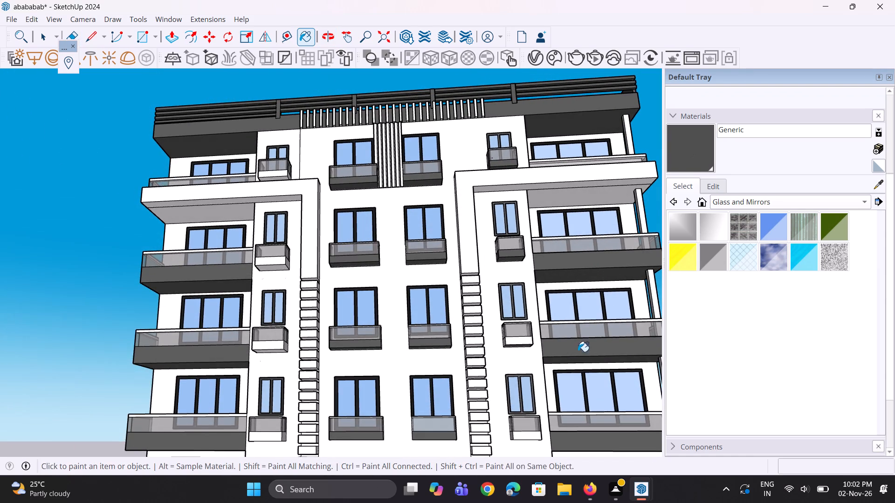
pyautogui.scroll(4, 556, 381)
pyautogui.scroll(8, 489, 313)
pyautogui.click(496, 328)
pyautogui.scroll(1, 488, 332)
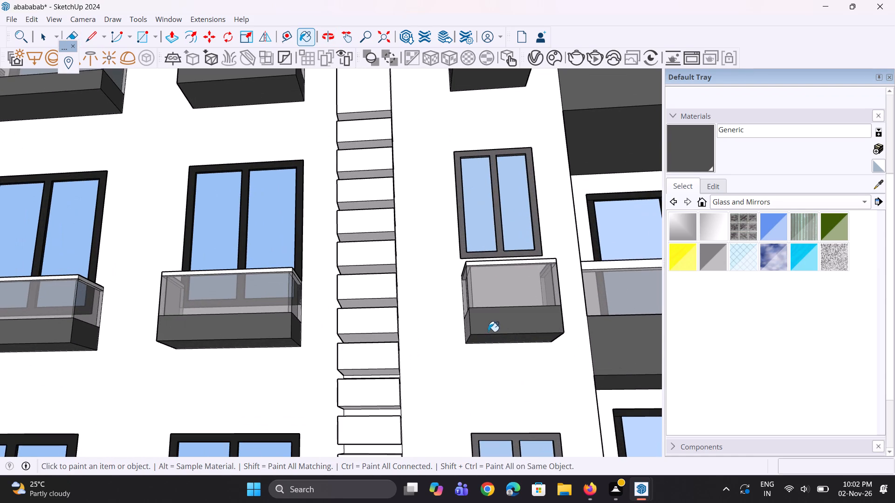
pyautogui.moveTo(494, 332); pyautogui.dragTo(515, 332, button='middle')
pyautogui.click(468, 334)
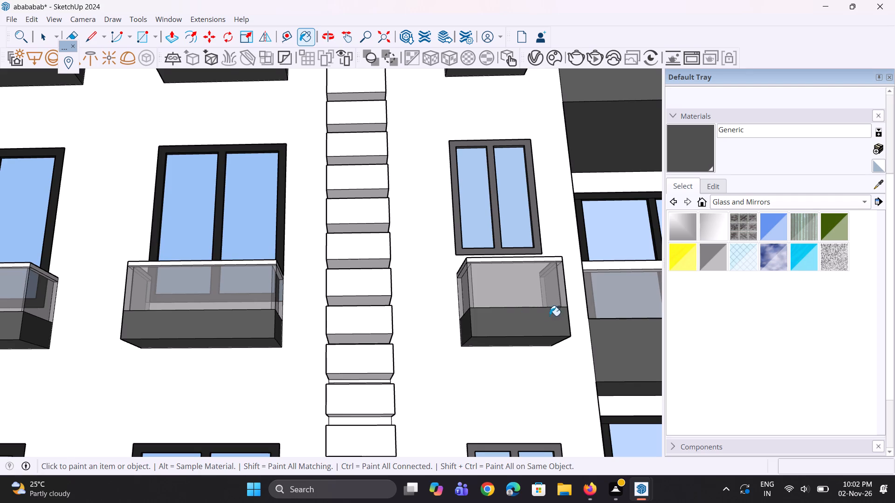
pyautogui.moveTo(541, 318); pyautogui.dragTo(379, 328, button='middle')
pyautogui.click(538, 304)
# Paint the front, underside and both end faces of the small right-side balcony slab on the fourth floor from the top with Generic.
pyautogui.scroll(-6, 476, 286)
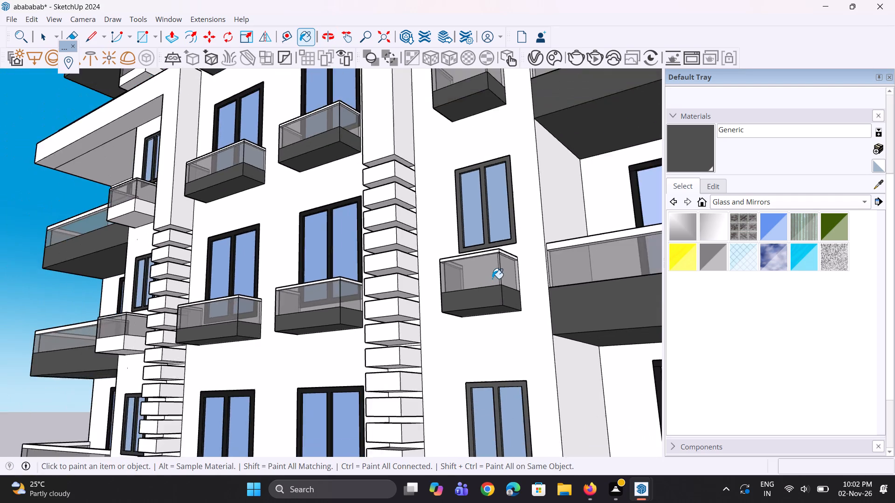
pyautogui.scroll(-6, 493, 279)
pyautogui.scroll(5, 489, 455)
pyautogui.click(521, 417)
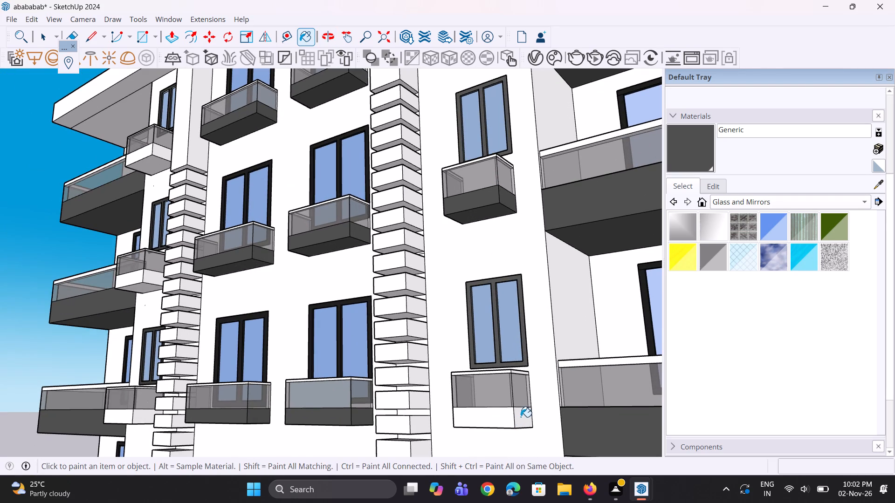
pyautogui.click(508, 420)
pyautogui.scroll(1, 455, 435)
pyautogui.moveTo(474, 435); pyautogui.dragTo(649, 403, button='middle')
pyautogui.scroll(2, 541, 414)
pyautogui.click(541, 406)
pyautogui.click(553, 413)
# Paint the front, underside and both end faces of the small right-side balcony slab on the fifth floor from the top with Generic.
pyautogui.scroll(-6, 479, 408)
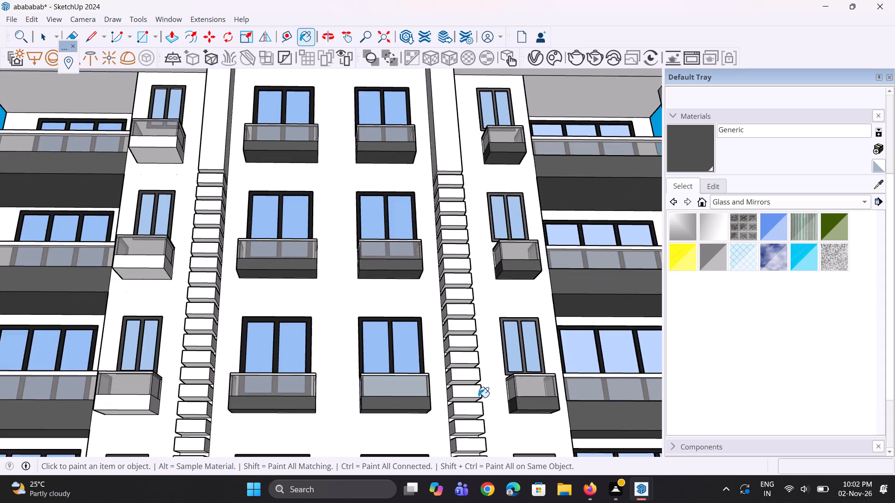
pyautogui.scroll(-10, 478, 397)
pyautogui.moveTo(532, 272); pyautogui.dragTo(522, 403, button='middle')
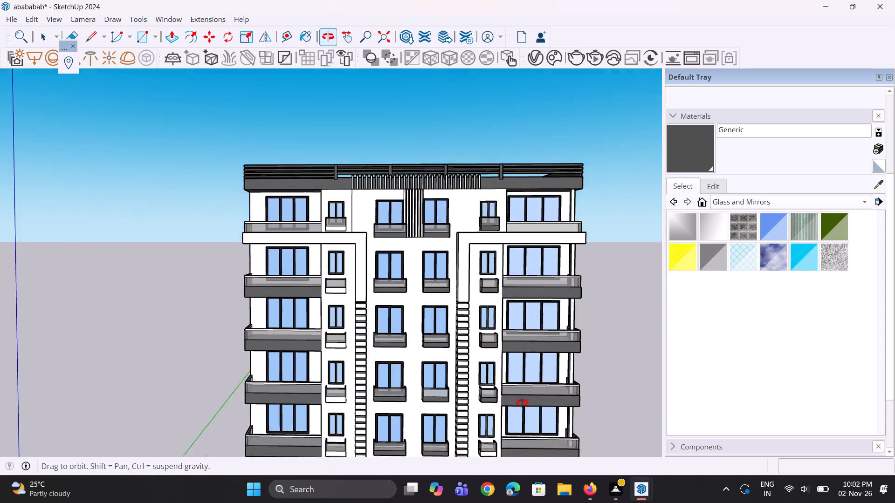
pyautogui.moveTo(522, 403); pyautogui.dragTo(512, 345, button='middle')
pyautogui.scroll(-7, 503, 314)
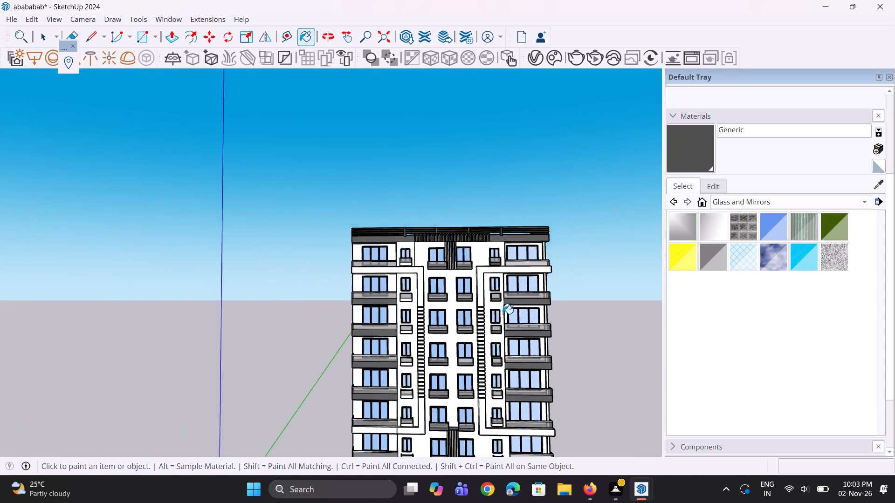
pyautogui.scroll(-4, 503, 314)
pyautogui.scroll(6, 496, 411)
pyautogui.scroll(14, 502, 331)
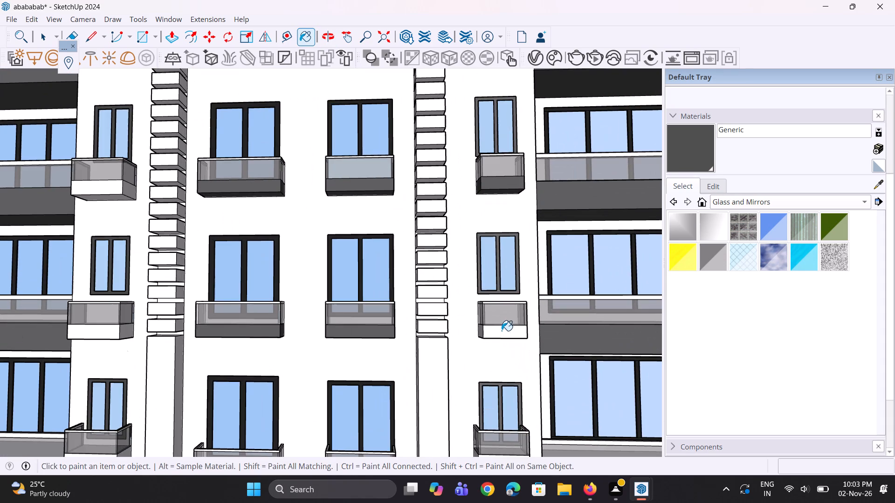
pyautogui.click(502, 331)
pyautogui.moveTo(488, 356); pyautogui.dragTo(547, 266, button='middle')
pyautogui.scroll(4, 495, 350)
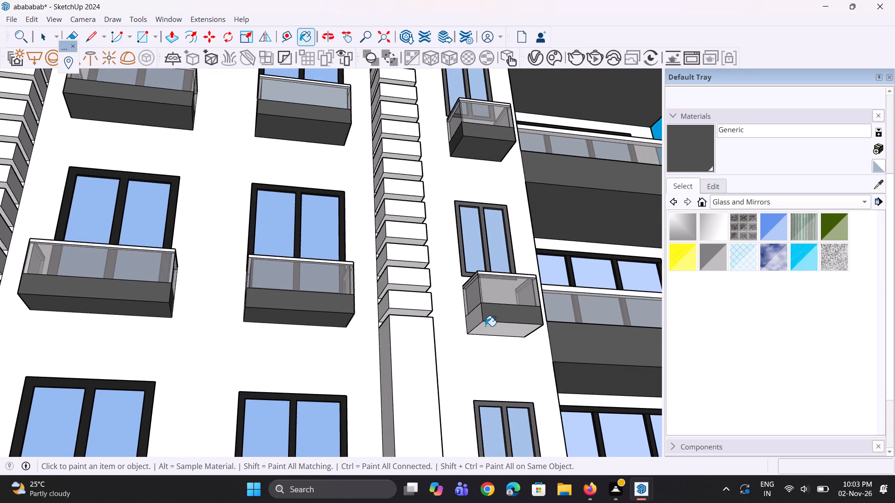
pyautogui.click(476, 324)
pyautogui.click(489, 326)
pyautogui.moveTo(551, 318); pyautogui.dragTo(426, 329, button='middle')
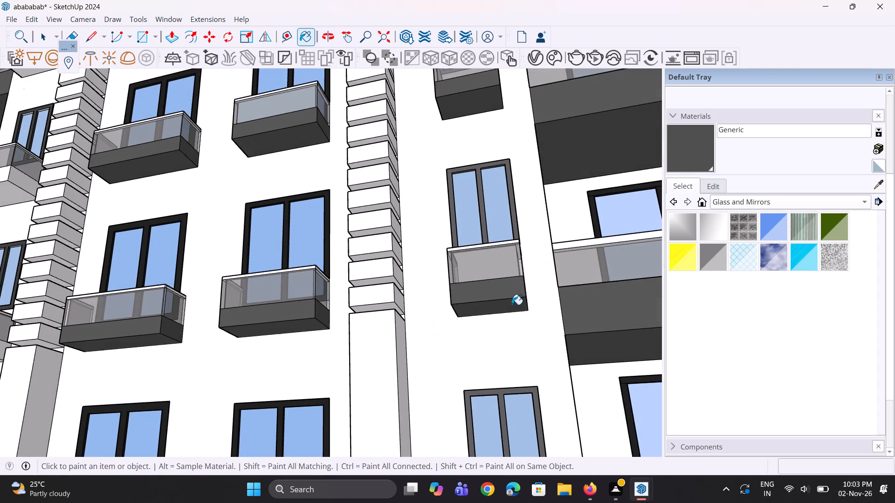
pyautogui.moveTo(518, 304); pyautogui.dragTo(441, 305, button='middle')
pyautogui.scroll(3, 489, 290)
pyautogui.click(479, 279)
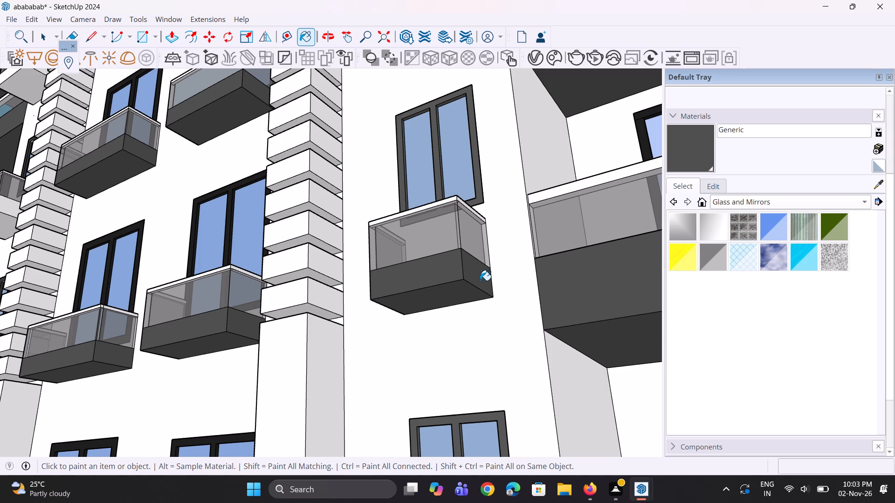
# Paint the front, underside and both end faces of the small right-side balcony slab just above the lower white band with Generic.
pyautogui.scroll(-10, 506, 203)
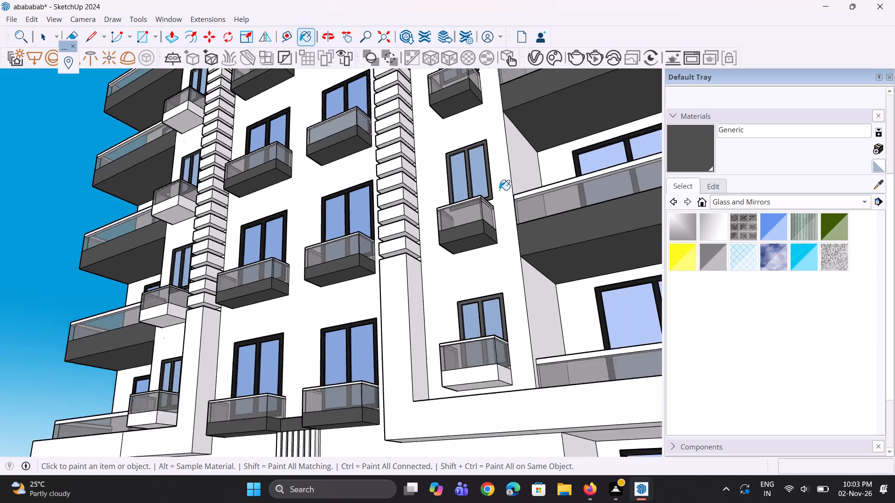
pyautogui.scroll(9, 516, 350)
pyautogui.click(502, 324)
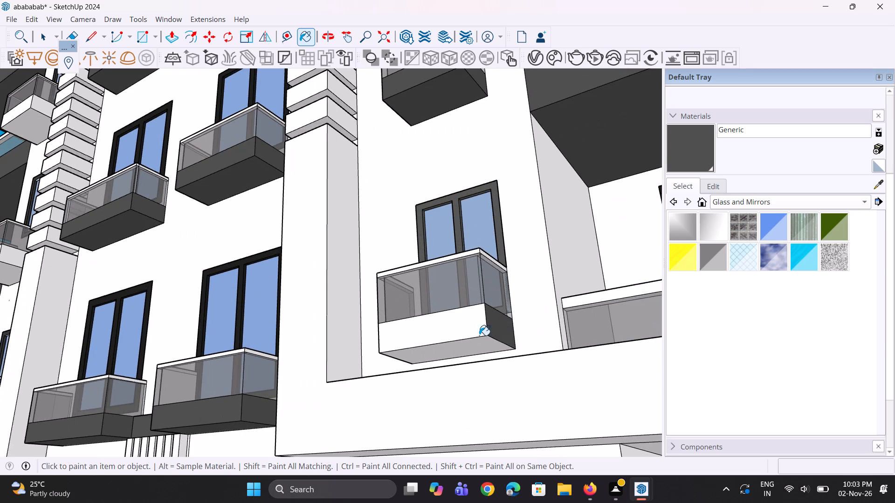
pyautogui.click(473, 331)
pyautogui.click(477, 345)
pyautogui.scroll(-6, 533, 324)
pyautogui.moveTo(485, 324); pyautogui.dragTo(491, 326, button='middle')
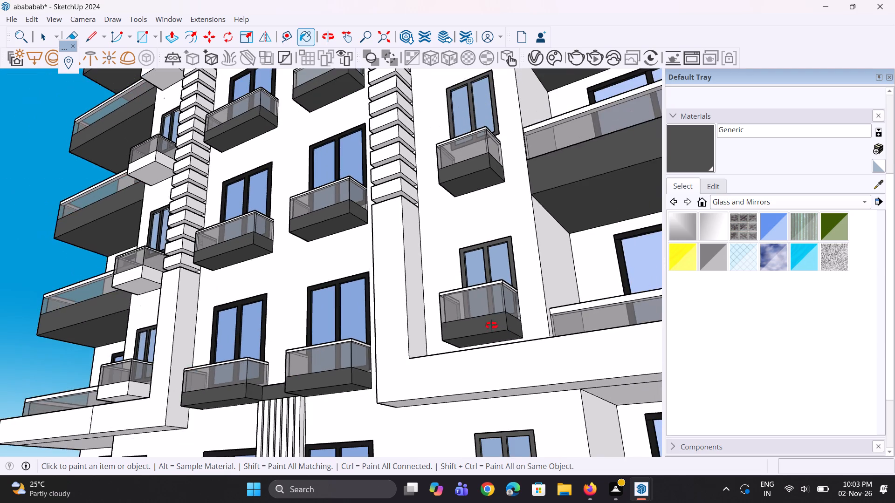
pyautogui.moveTo(491, 326); pyautogui.dragTo(619, 323, button='middle')
pyautogui.scroll(1, 619, 323)
pyautogui.scroll(5, 452, 386)
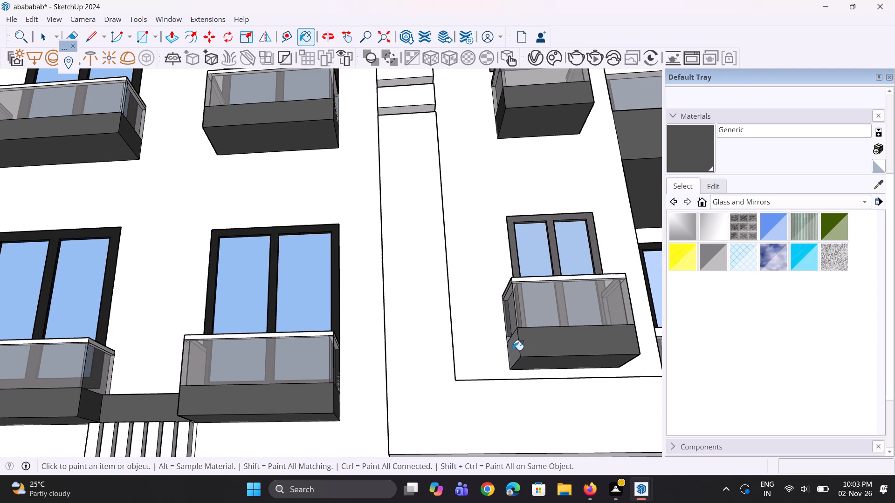
pyautogui.click(513, 350)
# Paint the front and inner end face of the small right-side balcony slab on the lowest residential floor with Generic.
pyautogui.scroll(-16, 489, 313)
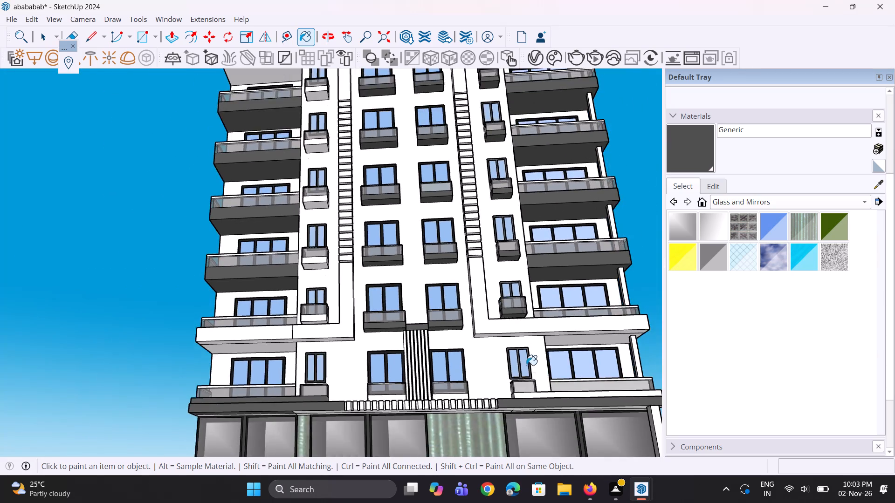
pyautogui.scroll(5, 530, 378)
pyautogui.scroll(8, 519, 428)
pyautogui.click(525, 393)
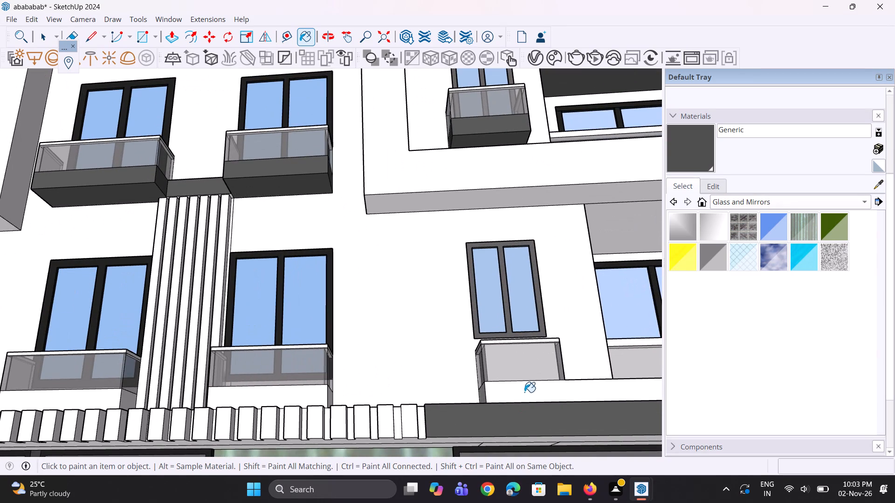
pyautogui.click(483, 396)
# Paint the ledge surfaces above the shopfront, beside the small right-side balcony and below the central vertical fins, with Generic.
pyautogui.scroll(-6, 485, 328)
pyautogui.moveTo(494, 334); pyautogui.dragTo(489, 406, button='middle')
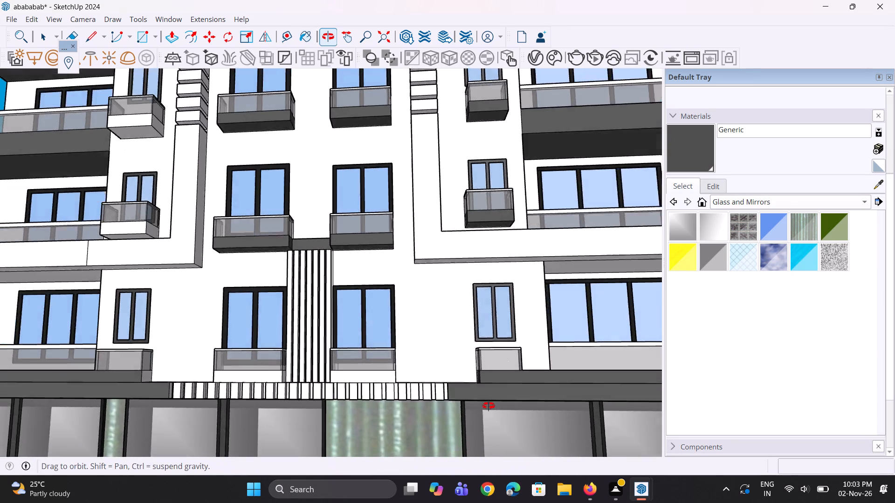
pyautogui.moveTo(489, 406); pyautogui.dragTo(471, 502, button='middle')
pyautogui.scroll(5, 519, 391)
pyautogui.click(519, 391)
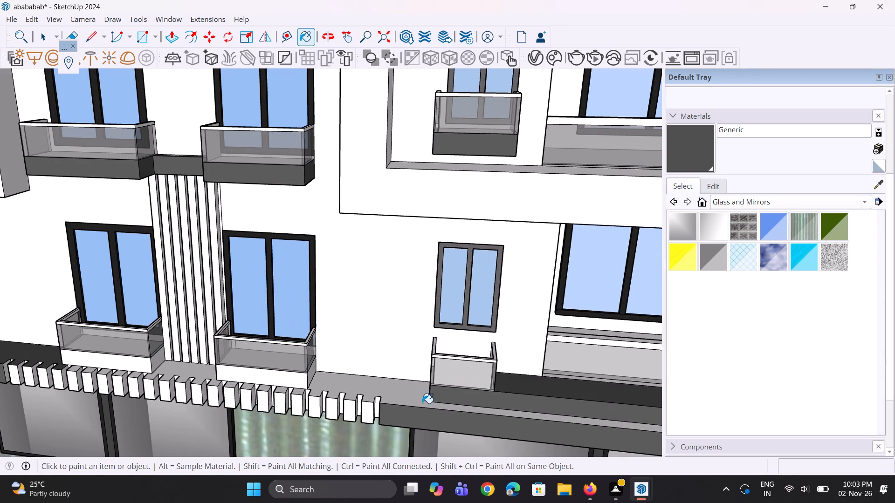
pyautogui.click(420, 403)
pyautogui.scroll(-7, 558, 377)
pyautogui.scroll(5, 396, 387)
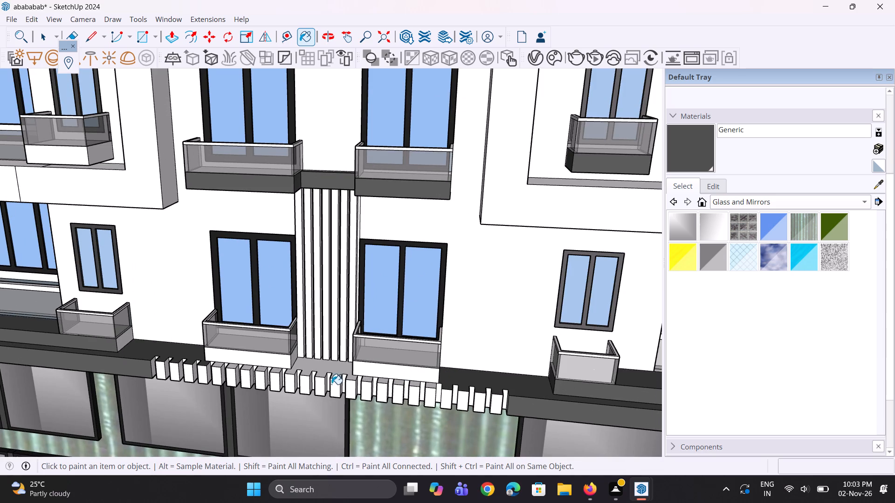
pyautogui.click(333, 366)
# Paint the first six recessed ledge faces between the white blocks, from the row's left end above the shopfront, with Generic.
pyautogui.scroll(-6, 481, 372)
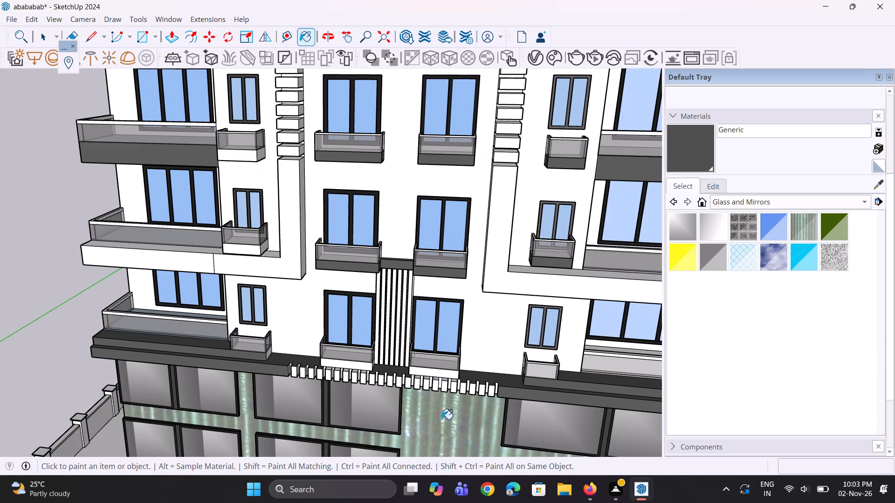
pyautogui.scroll(-4, 463, 420)
pyautogui.scroll(3, 195, 416)
pyautogui.scroll(2, 441, 321)
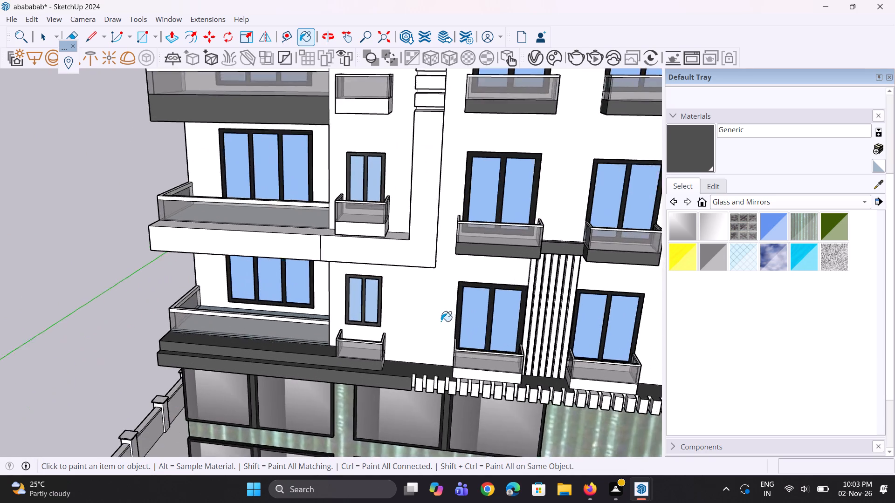
pyautogui.scroll(1, 441, 321)
pyautogui.scroll(7, 411, 387)
pyautogui.click(411, 387)
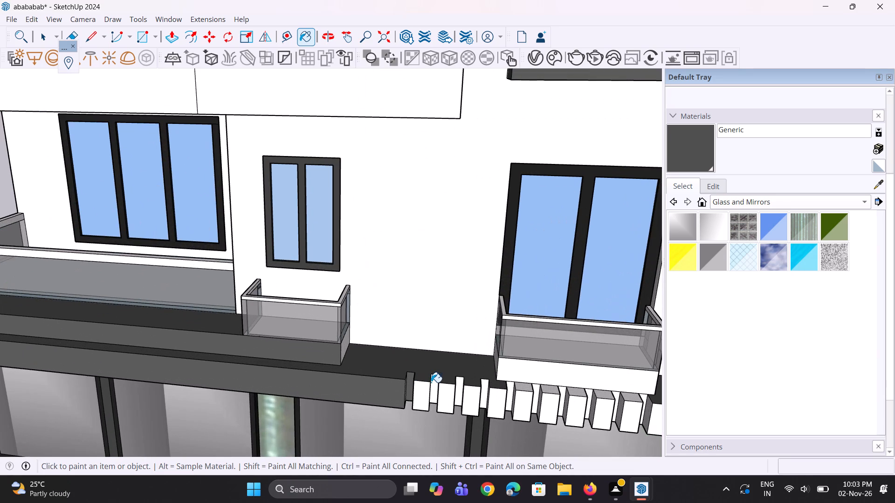
pyautogui.click(433, 382)
pyautogui.click(461, 381)
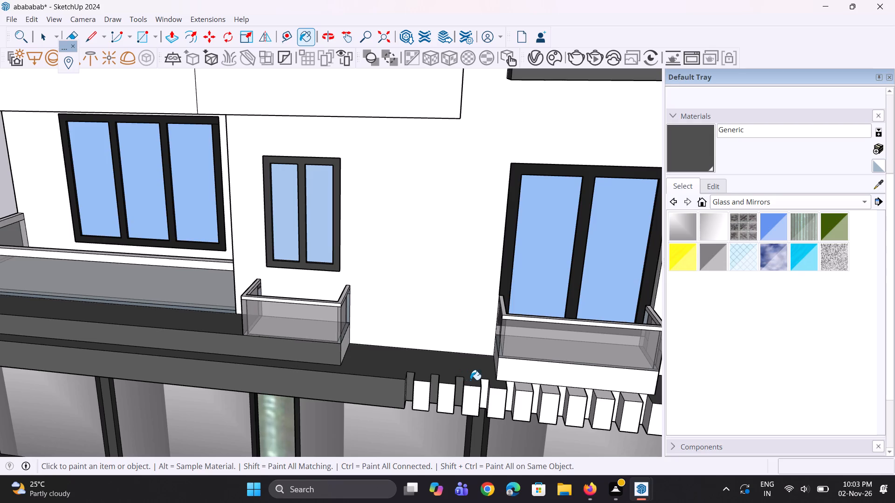
pyautogui.click(484, 382)
pyautogui.scroll(1, 465, 410)
pyautogui.moveTo(473, 410); pyautogui.dragTo(520, 372, button='middle')
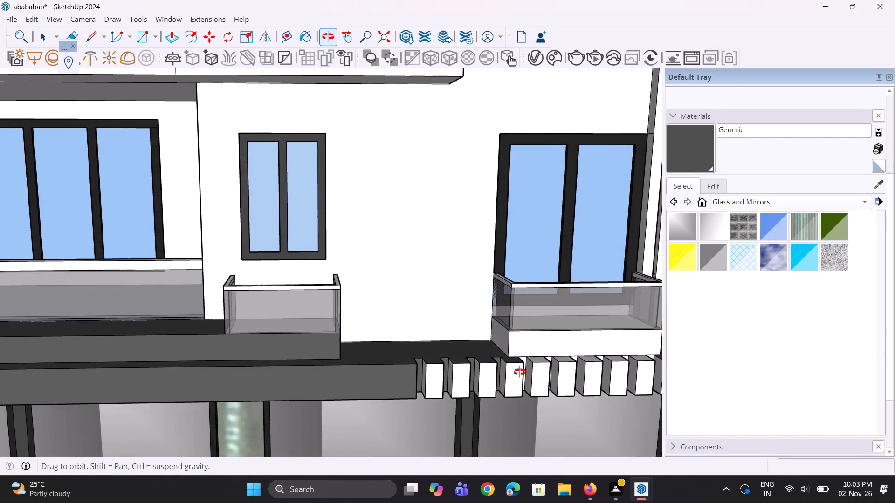
pyautogui.moveTo(520, 372); pyautogui.dragTo(475, 385, button='middle')
pyautogui.scroll(2, 518, 385)
pyautogui.click(519, 381)
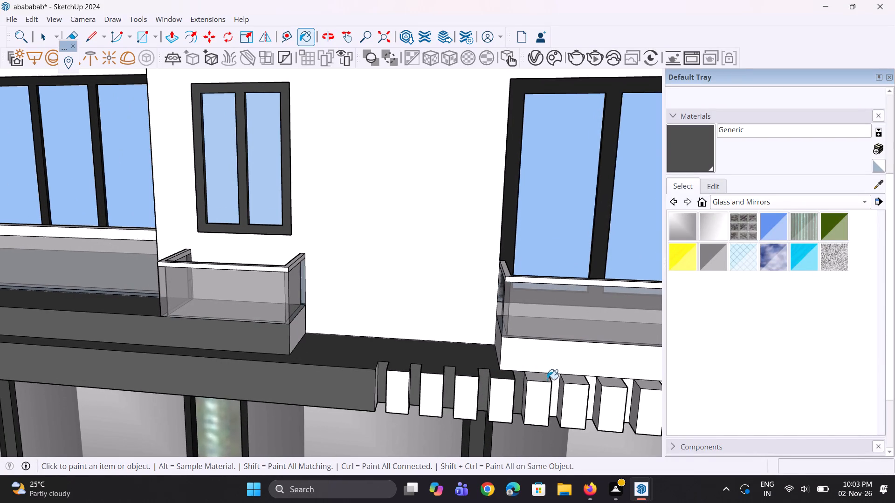
pyautogui.click(554, 382)
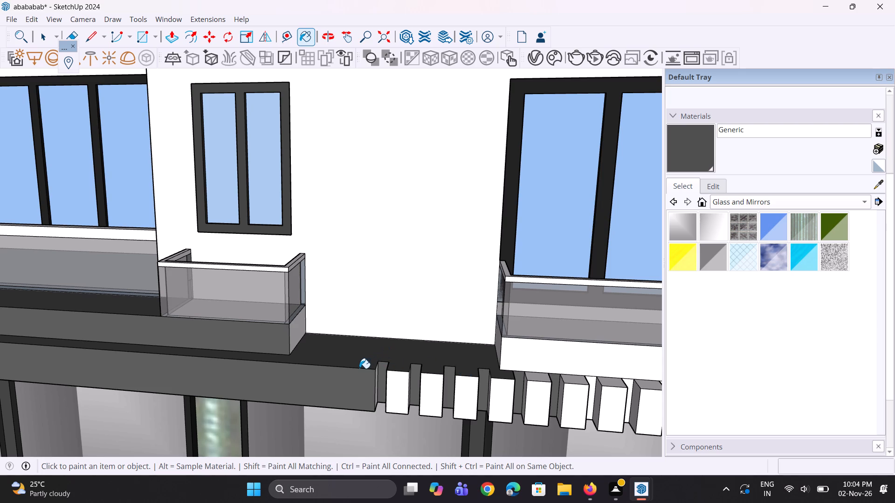
# Paint the next five recessed ledge faces between the white blocks, beneath and just past the lowest left-central balcony, with Generic.
pyautogui.scroll(-6, 359, 368)
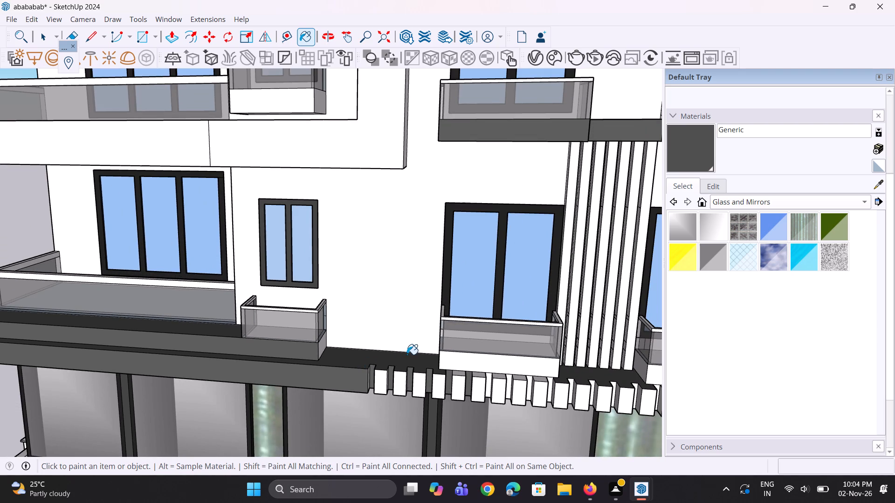
pyautogui.scroll(4, 435, 383)
pyautogui.scroll(3, 533, 391)
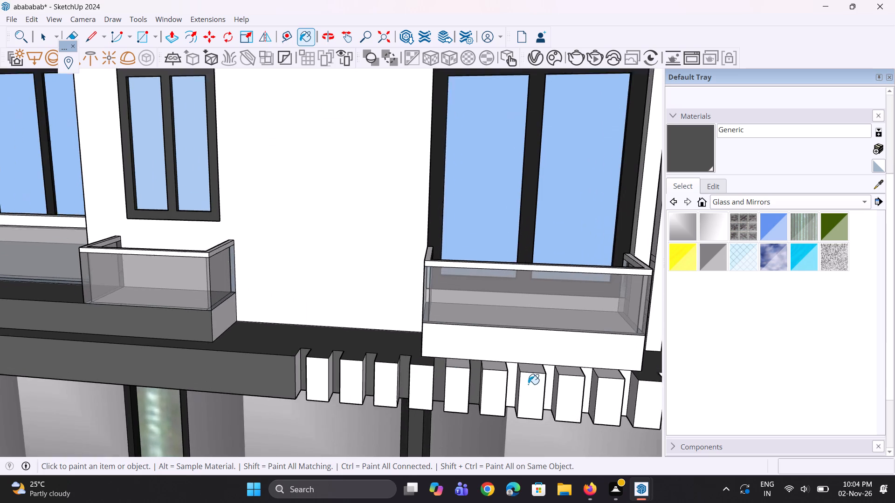
pyautogui.scroll(4, 508, 380)
pyautogui.click(511, 373)
pyautogui.scroll(-5, 427, 401)
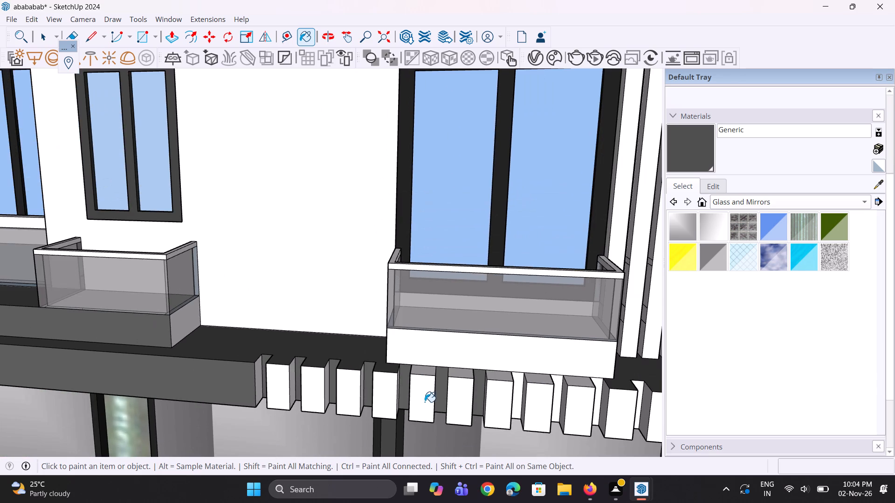
pyautogui.scroll(6, 500, 400)
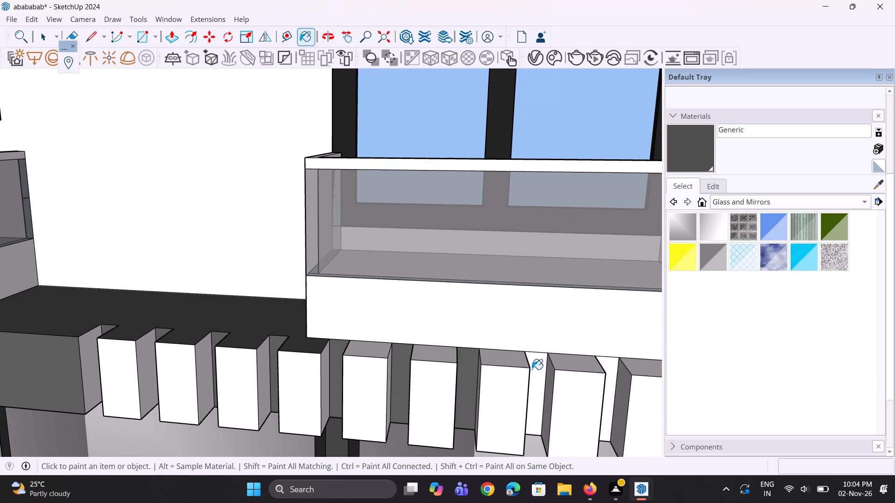
pyautogui.click(532, 369)
pyautogui.scroll(-8, 419, 407)
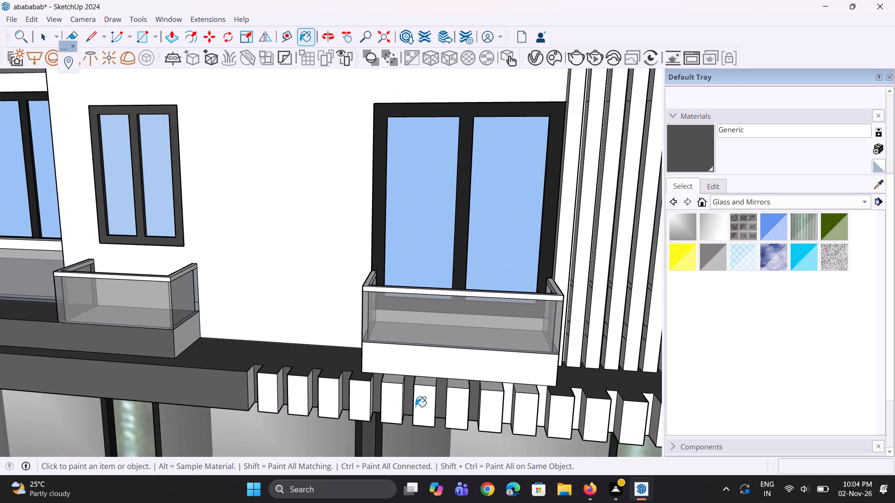
pyautogui.scroll(4, 561, 398)
pyautogui.scroll(3, 521, 390)
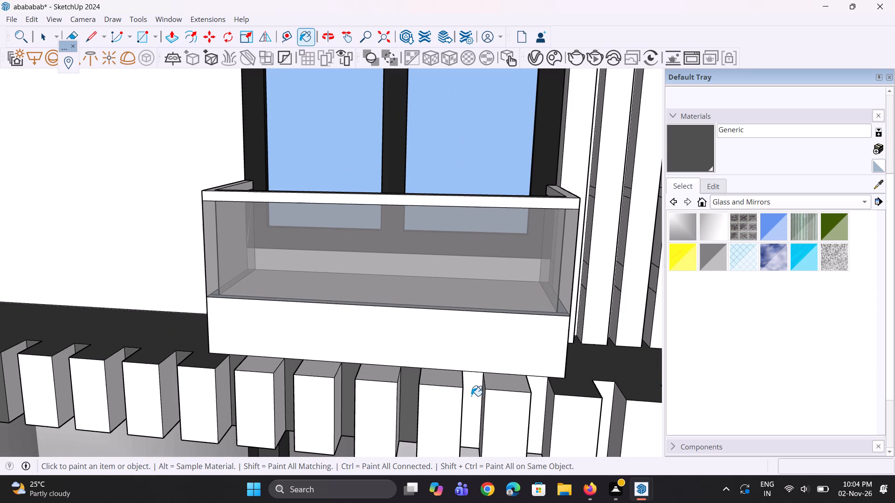
pyautogui.click(471, 397)
pyautogui.click(531, 386)
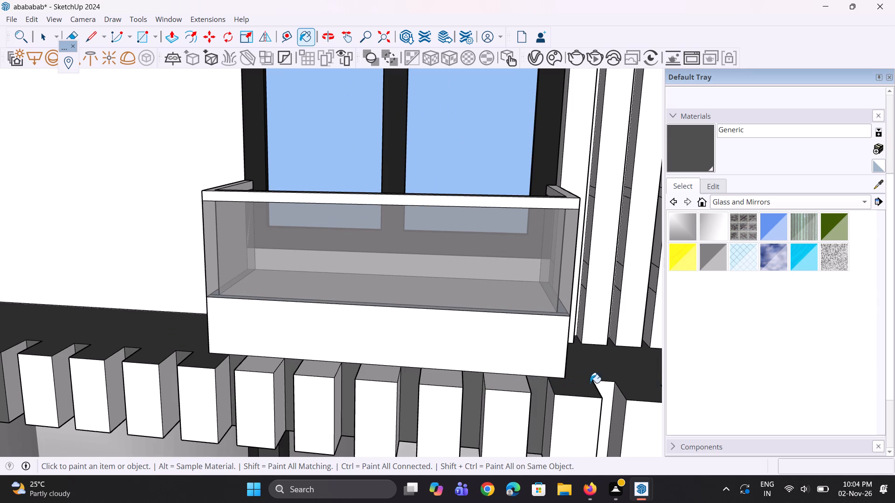
pyautogui.click(603, 388)
# Paint the next five recessed ledge faces between the white blocks, below the central fins and the adjoining right-central balcony, with Generic.
pyautogui.scroll(-8, 355, 434)
pyautogui.scroll(-5, 314, 437)
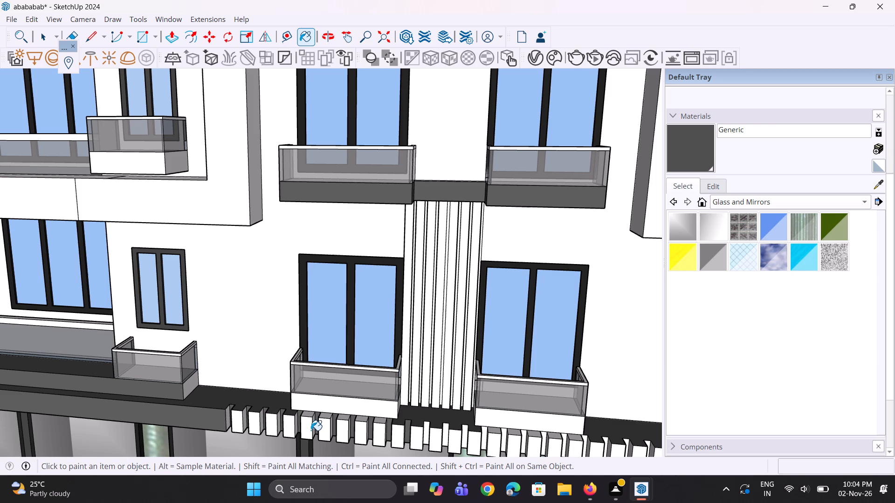
pyautogui.scroll(-3, 311, 430)
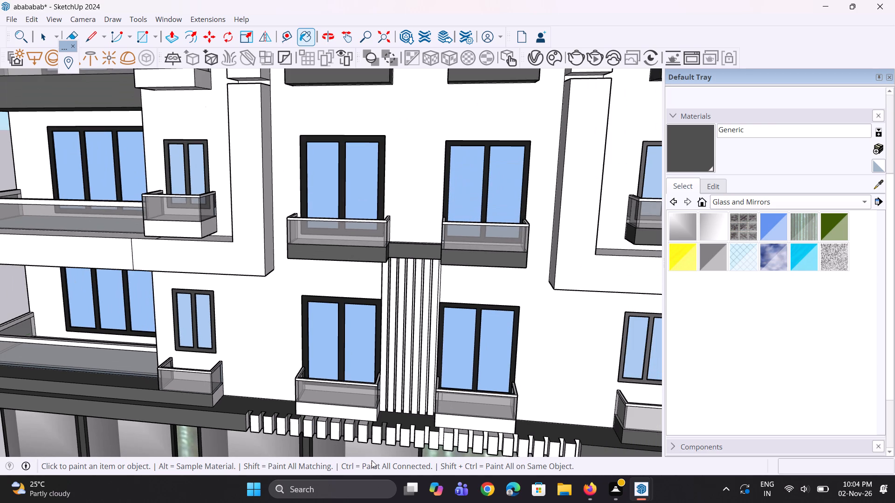
pyautogui.scroll(-4, 415, 336)
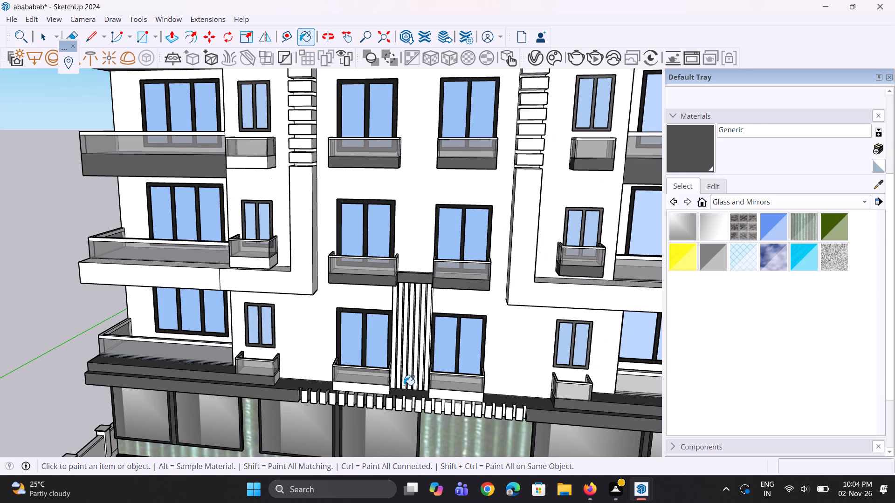
pyautogui.scroll(-3, 411, 355)
pyautogui.scroll(5, 398, 410)
pyautogui.scroll(-1, 452, 374)
pyautogui.scroll(7, 453, 374)
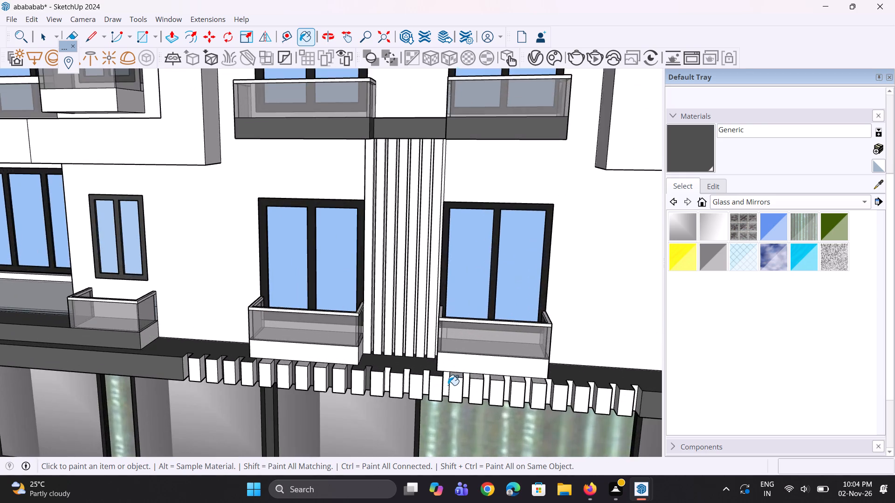
pyautogui.scroll(2, 448, 385)
pyautogui.click(447, 385)
pyautogui.click(413, 374)
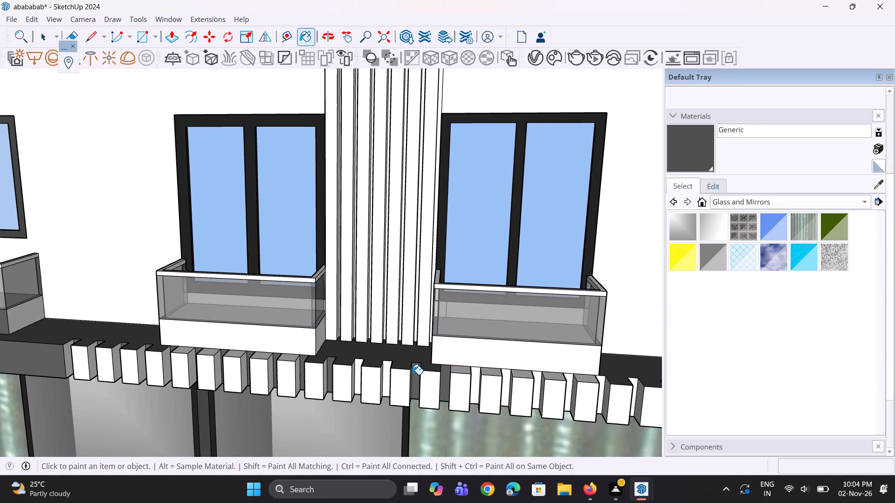
pyautogui.click(385, 370)
pyautogui.click(357, 371)
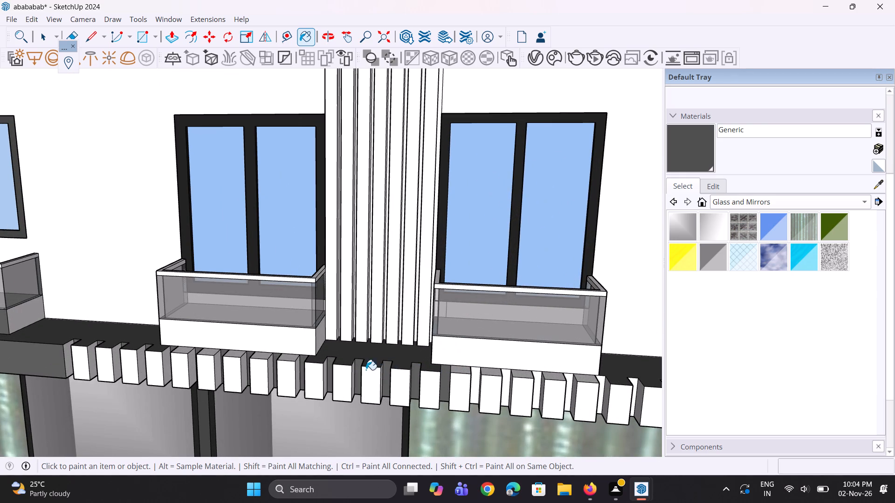
pyautogui.click(475, 377)
# Paint the four recessed ledge faces at the right end of the white block row above the shopfront with Generic.
pyautogui.scroll(-5, 424, 380)
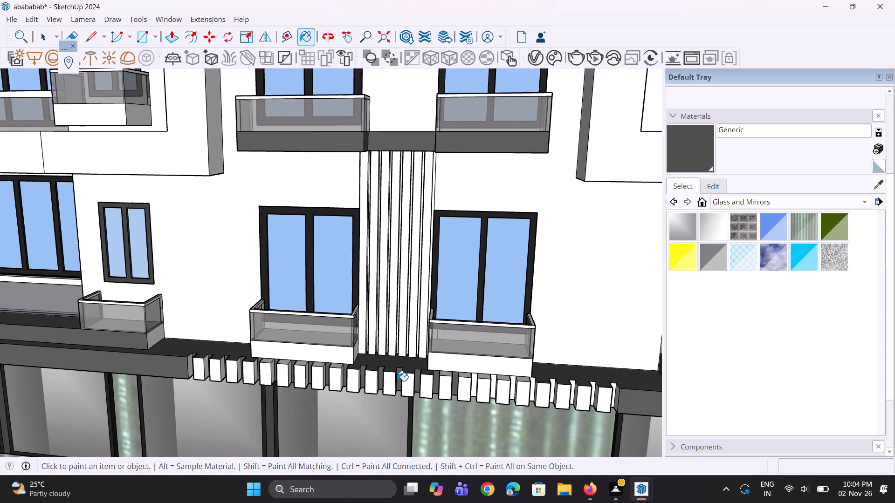
pyautogui.scroll(-5, 397, 381)
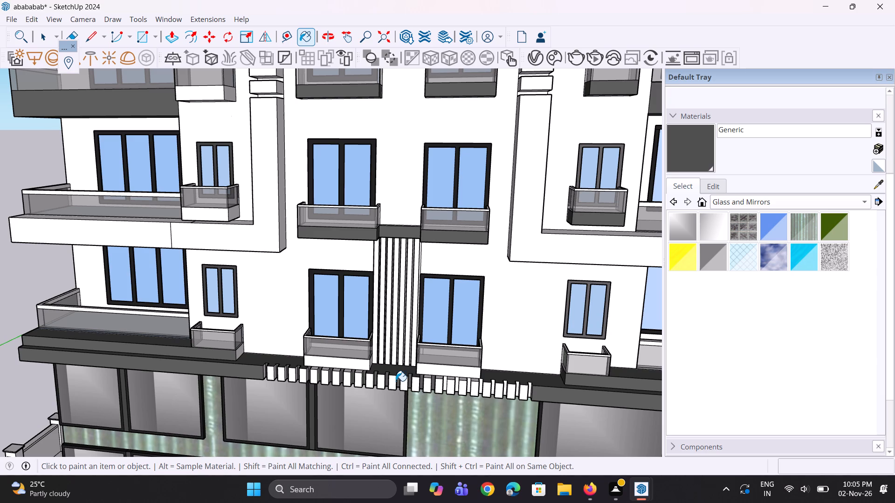
pyautogui.scroll(-5, 396, 381)
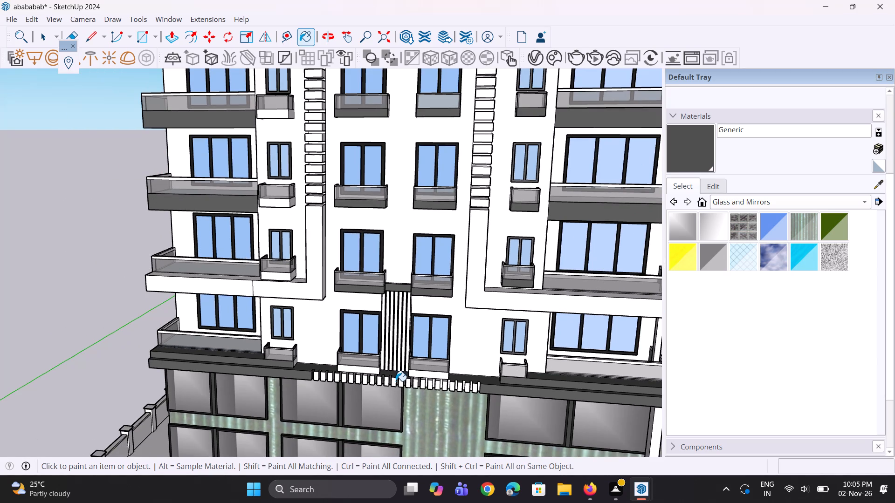
pyautogui.scroll(4, 507, 391)
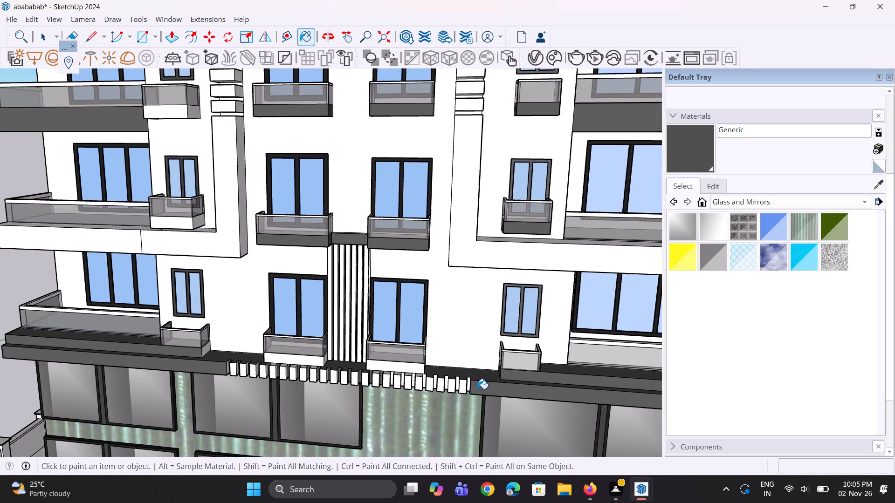
pyautogui.scroll(13, 459, 389)
pyautogui.click(480, 372)
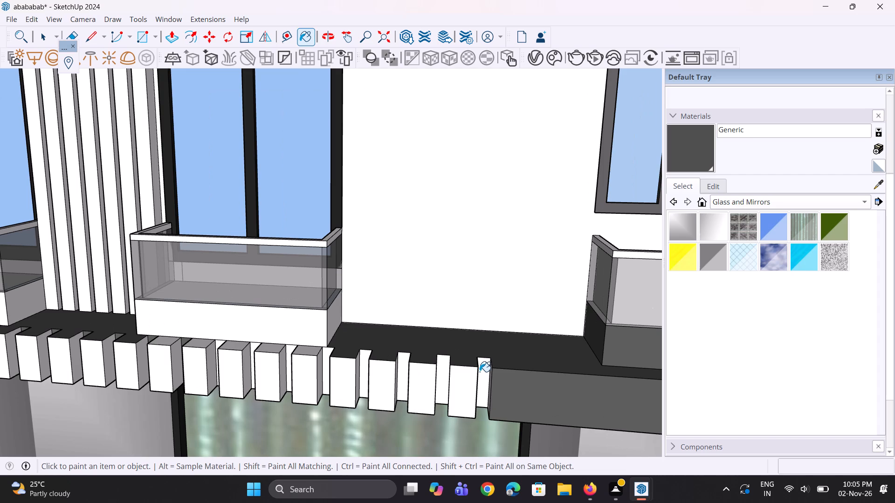
pyautogui.click(439, 374)
pyautogui.scroll(-6, 487, 430)
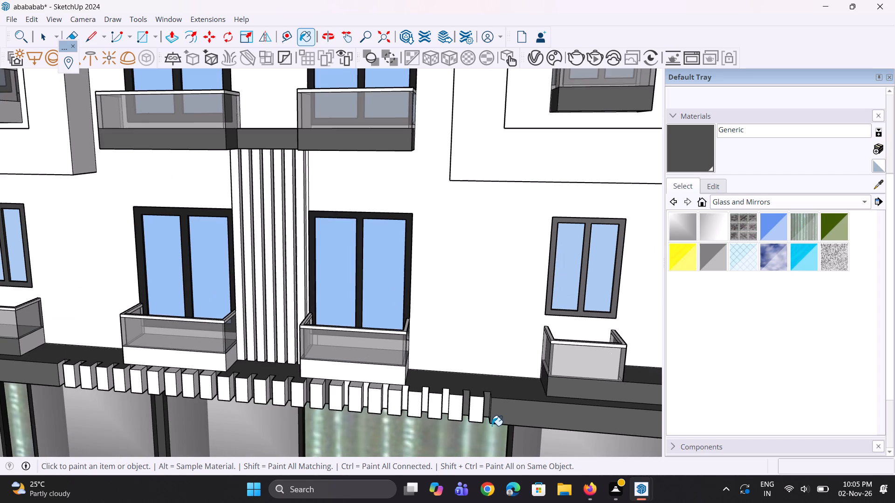
pyautogui.moveTo(452, 421); pyautogui.dragTo(466, 421, button='middle')
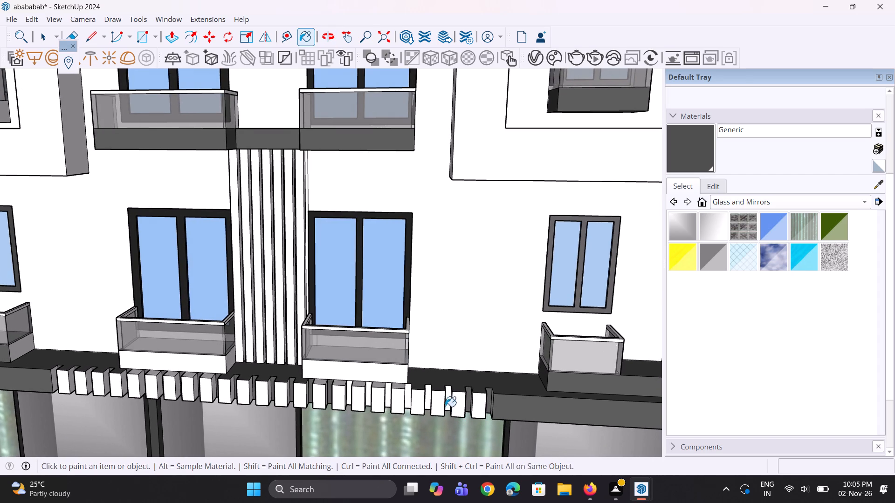
pyautogui.scroll(5, 443, 397)
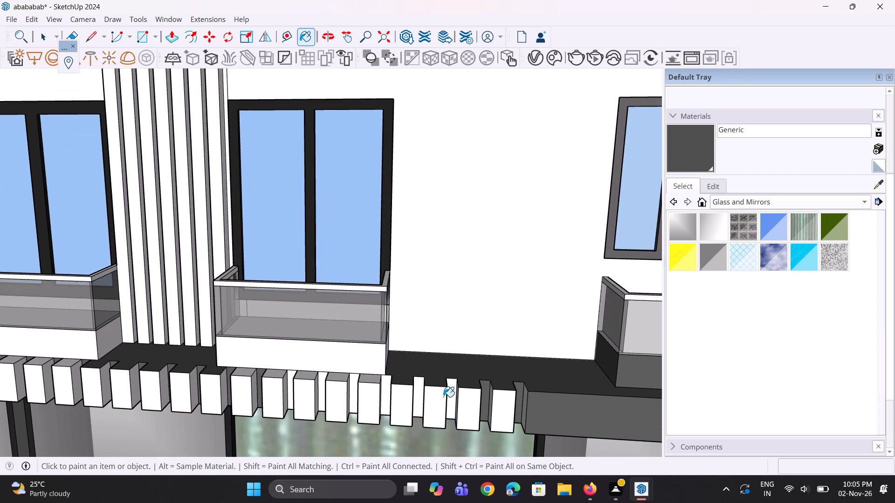
pyautogui.scroll(3, 446, 398)
pyautogui.click(450, 393)
pyautogui.click(403, 382)
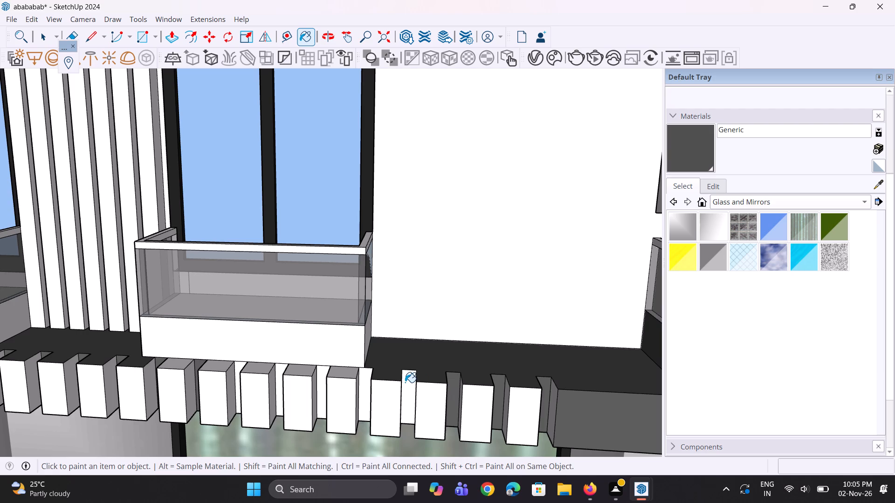
pyautogui.click(406, 382)
# Paint the remaining four recessed ledge faces beneath the lowest right-central balcony with Generic.
pyautogui.moveTo(466, 398); pyautogui.dragTo(482, 394, button='middle')
pyautogui.scroll(-5, 482, 393)
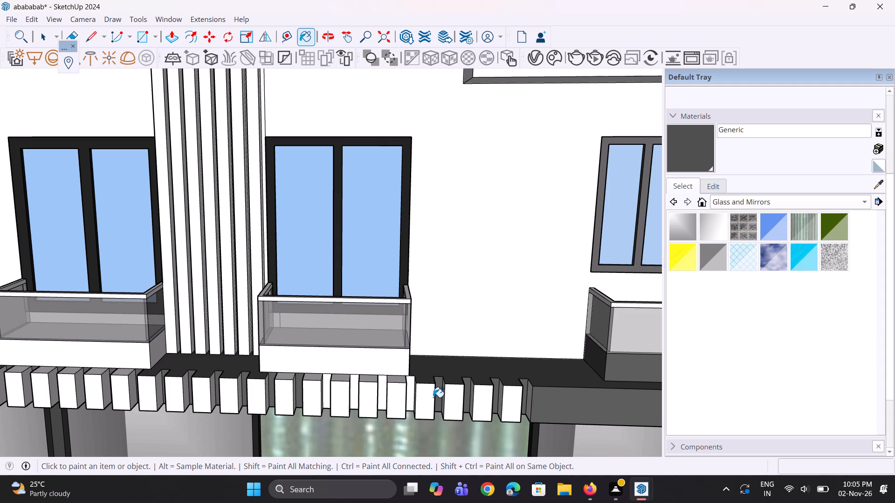
pyautogui.scroll(2, 432, 394)
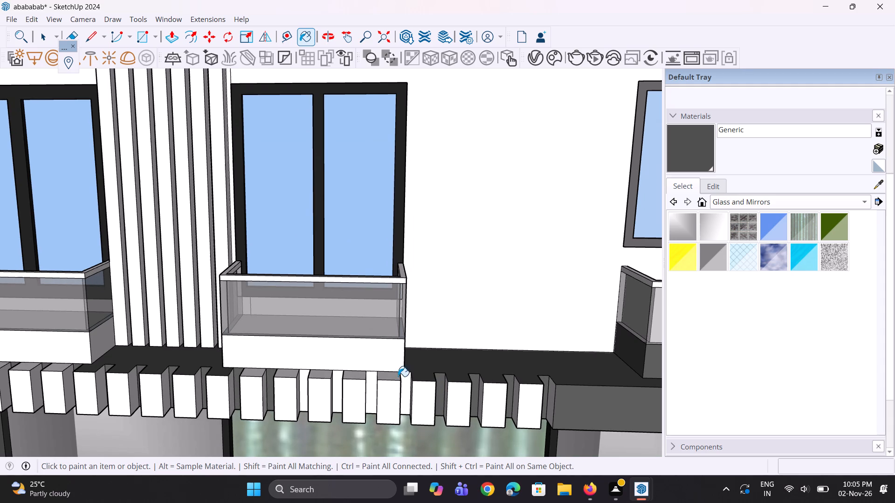
pyautogui.click(408, 381)
pyautogui.scroll(-9, 479, 367)
pyautogui.scroll(6, 432, 389)
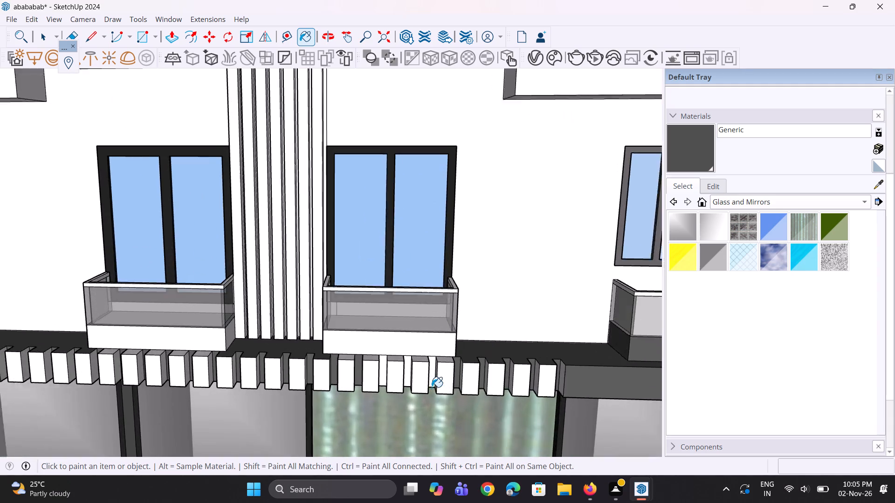
pyautogui.scroll(2, 434, 375)
pyautogui.click(429, 369)
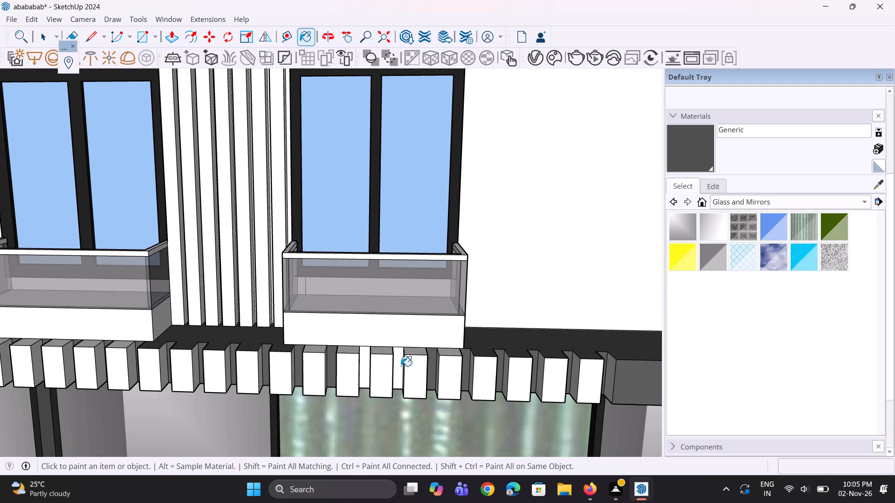
pyautogui.click(401, 366)
pyautogui.click(366, 367)
# Draw a 6' line along the ledge behind the four rightmost white blocks, from the right-central balcony to the row's end.
pyautogui.scroll(-5, 375, 363)
pyautogui.moveTo(372, 371); pyautogui.dragTo(420, 388, button='middle')
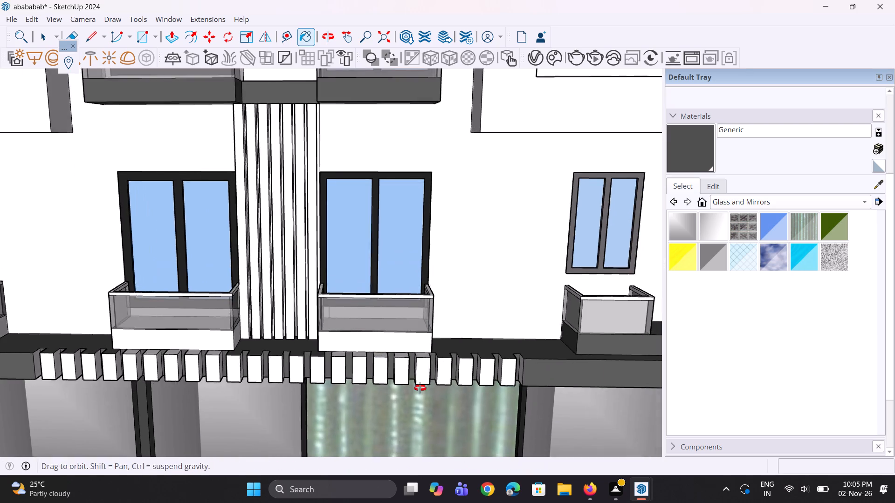
pyautogui.moveTo(420, 388); pyautogui.dragTo(421, 387, button='middle')
pyautogui.scroll(-11, 430, 400)
pyautogui.scroll(17, 438, 389)
pyautogui.moveTo(448, 370); pyautogui.dragTo(443, 415, button='middle')
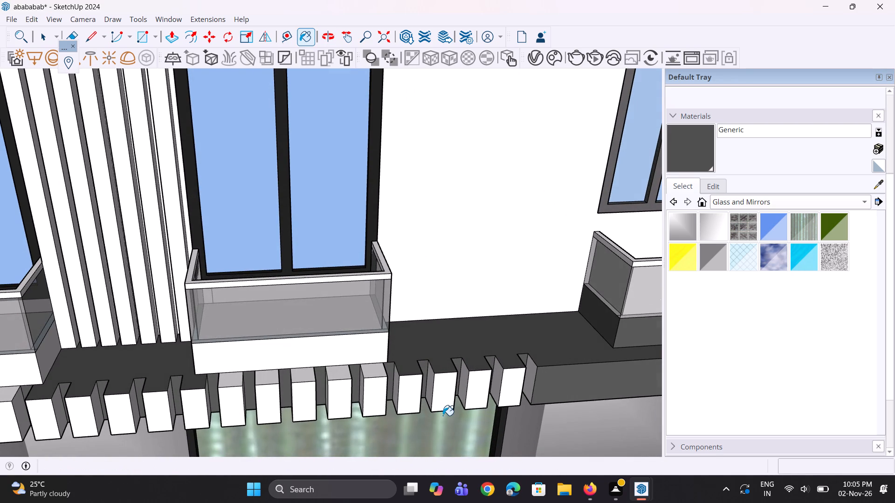
pyautogui.press('l')
pyautogui.scroll(7, 500, 379)
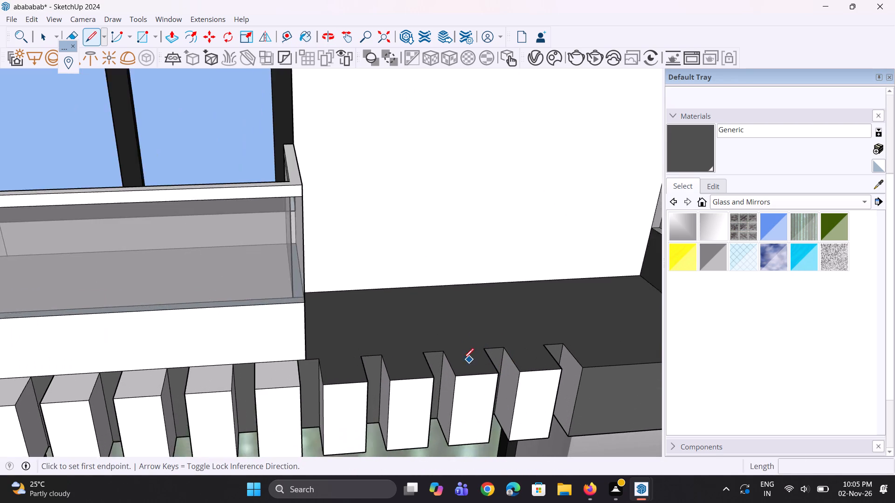
pyautogui.click(302, 362)
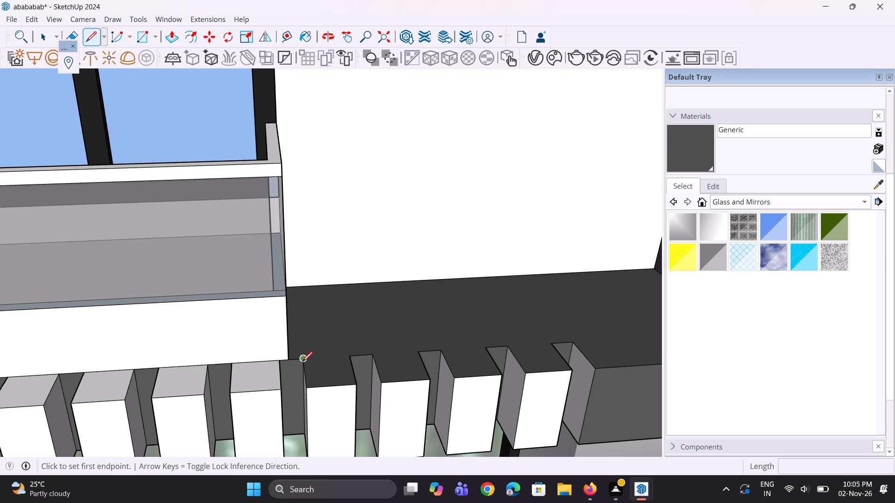
pyautogui.click(573, 341)
# Draw a line about 6' 6 1/8" long behind the white blocks below the central fins, between the two lowest central balconies.
pyautogui.scroll(-6, 540, 347)
pyautogui.moveTo(483, 367); pyautogui.dragTo(511, 394, button='middle')
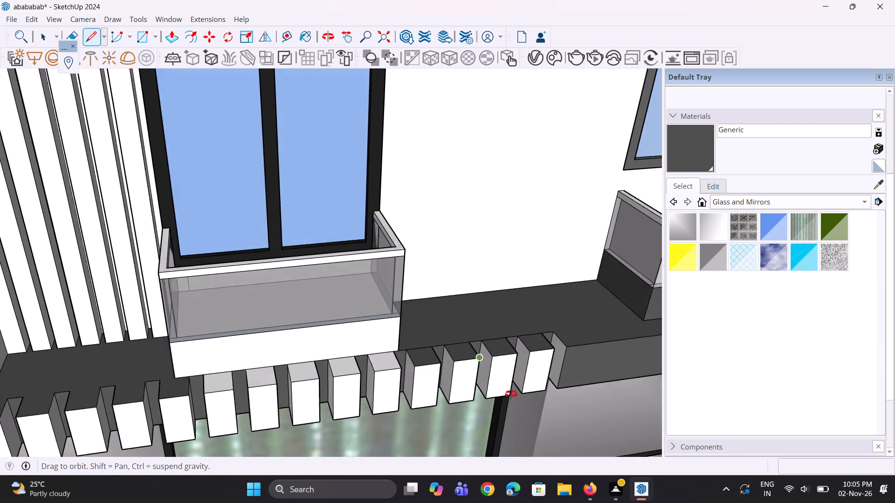
pyautogui.moveTo(511, 394); pyautogui.dragTo(504, 298, button='middle')
pyautogui.scroll(-5, 517, 296)
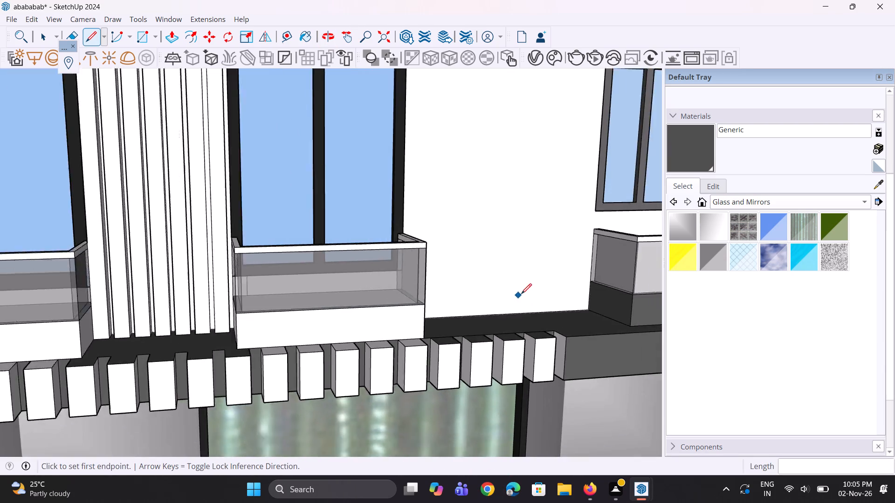
pyautogui.scroll(-5, 529, 291)
pyautogui.moveTo(383, 408); pyautogui.dragTo(454, 496, button='middle')
pyautogui.scroll(6, 406, 343)
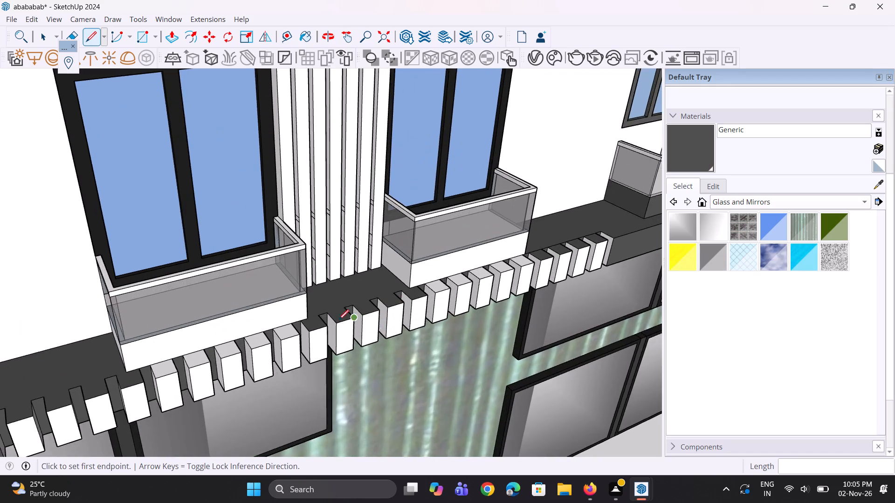
pyautogui.scroll(3, 337, 320)
pyautogui.scroll(2, 289, 323)
pyautogui.click(289, 321)
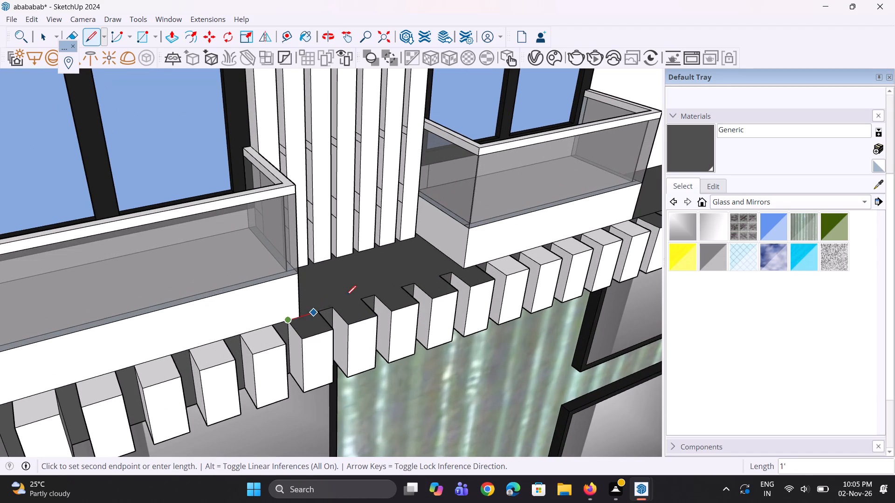
pyautogui.click(461, 270)
# Draw a line about 5' long behind the leftmost white blocks, from the row's left end to the lowest left-central balcony.
pyautogui.scroll(-11, 465, 269)
pyautogui.scroll(4, 258, 322)
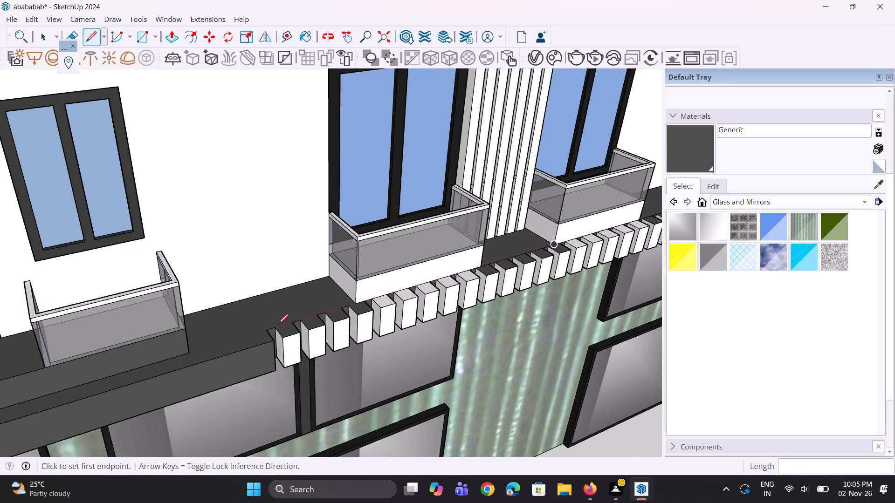
pyautogui.scroll(3, 278, 325)
pyautogui.click(260, 334)
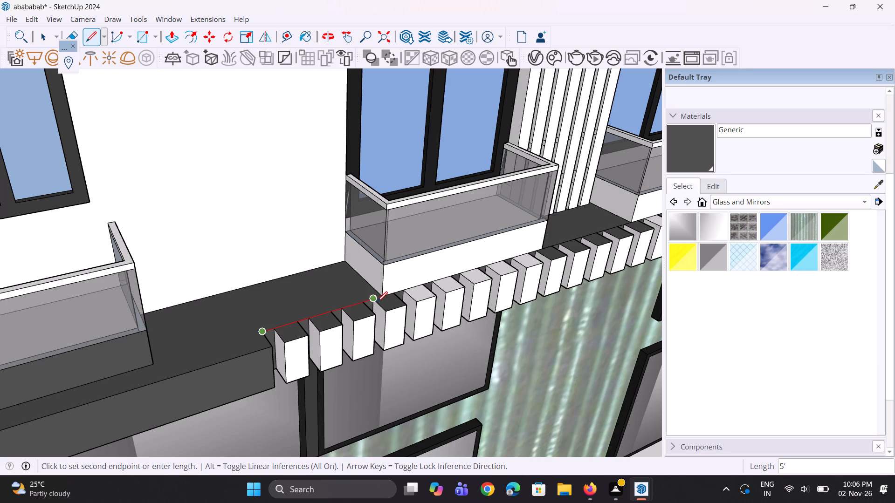
pyautogui.click(383, 297)
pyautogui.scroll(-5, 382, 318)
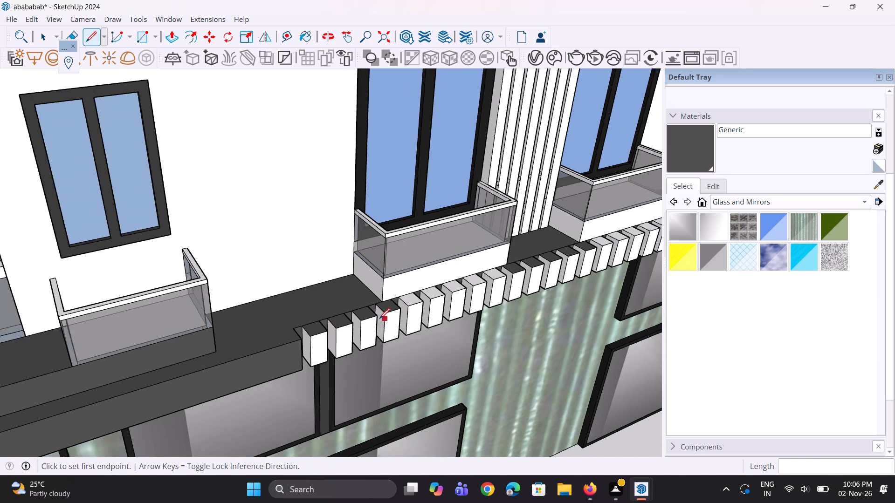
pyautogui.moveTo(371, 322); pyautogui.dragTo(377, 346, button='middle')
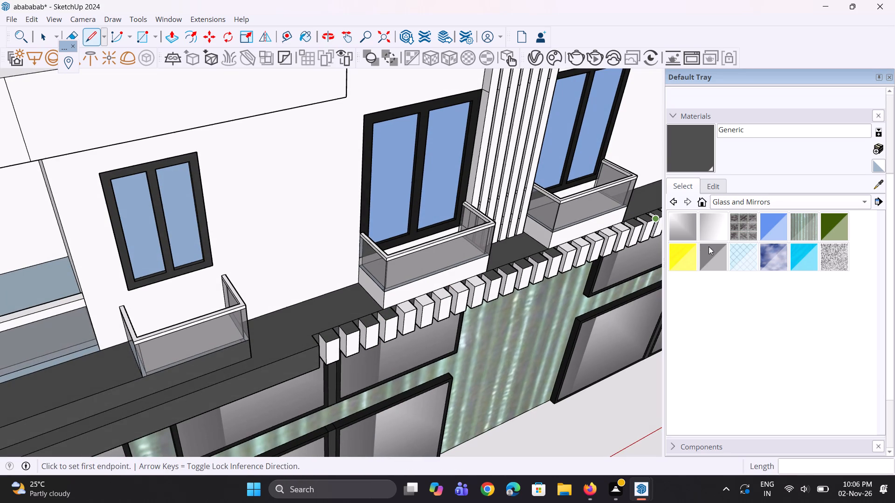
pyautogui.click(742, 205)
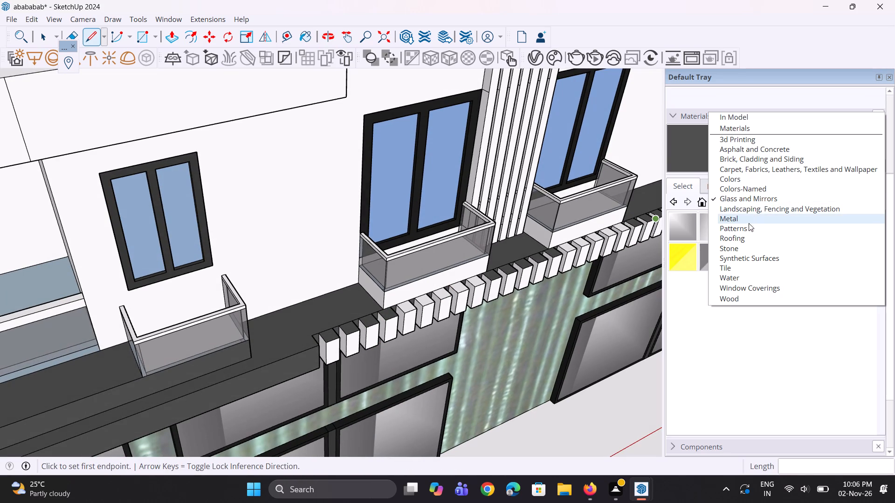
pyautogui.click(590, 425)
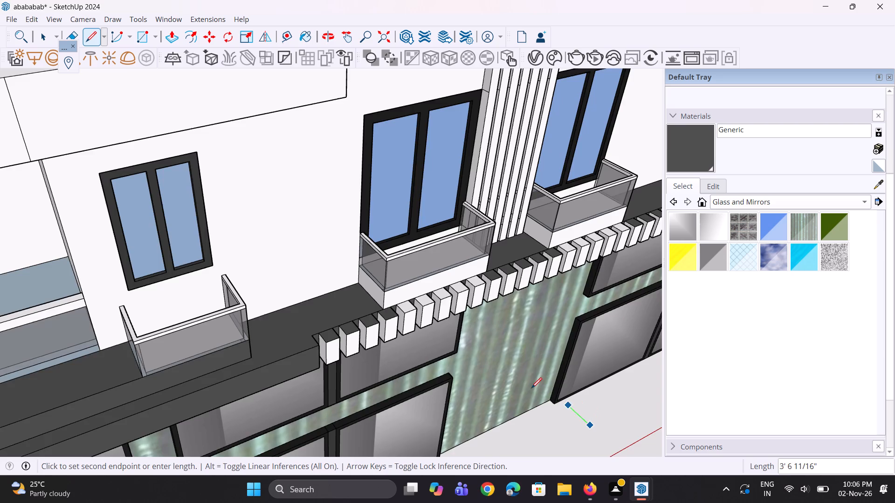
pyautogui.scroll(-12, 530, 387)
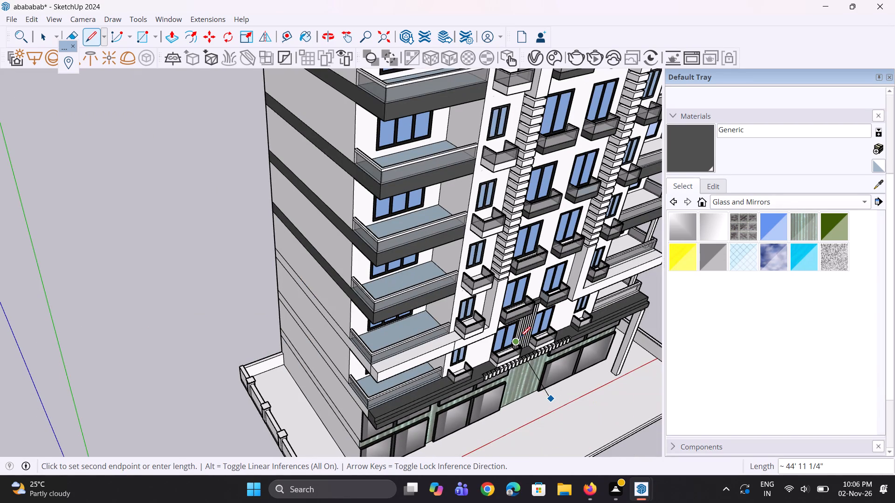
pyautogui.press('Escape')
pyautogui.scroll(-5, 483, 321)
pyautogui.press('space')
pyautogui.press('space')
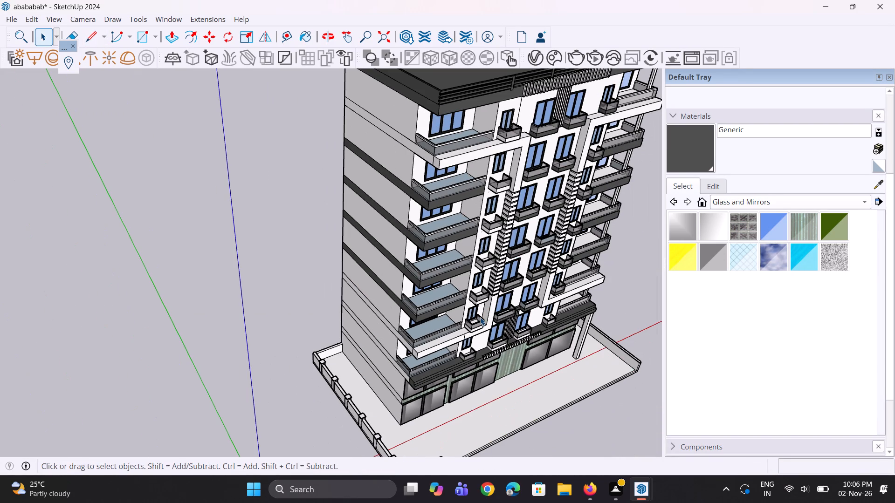
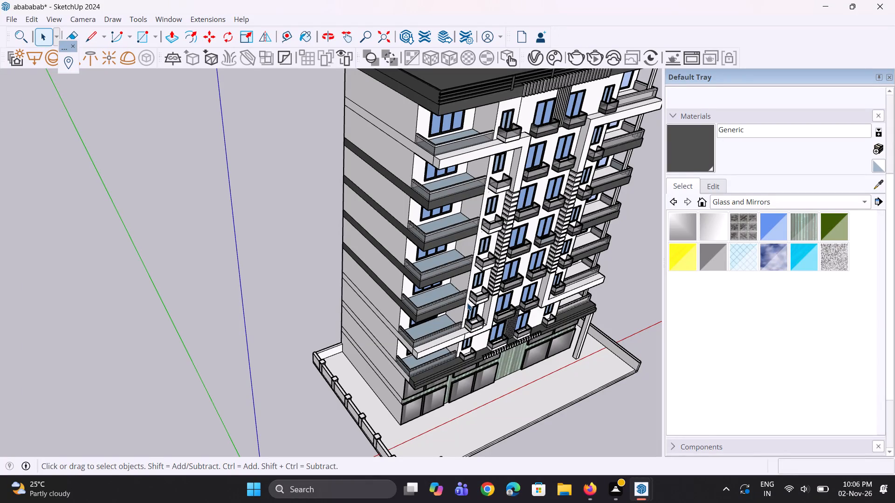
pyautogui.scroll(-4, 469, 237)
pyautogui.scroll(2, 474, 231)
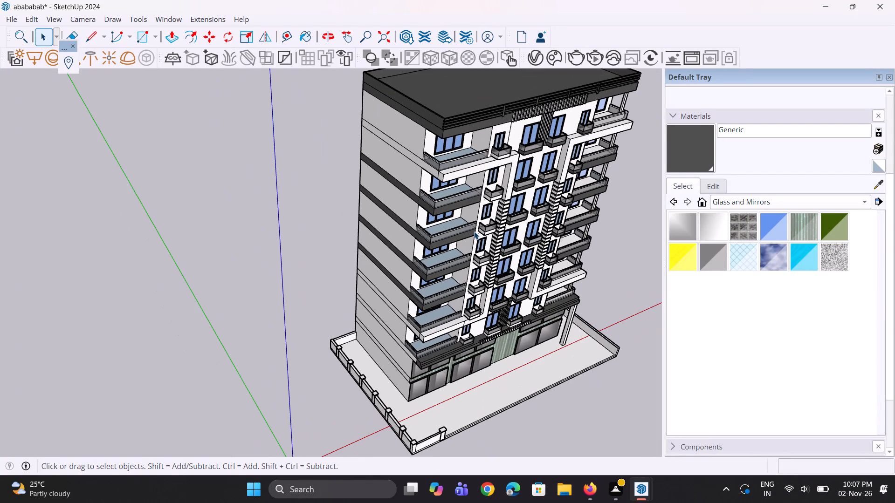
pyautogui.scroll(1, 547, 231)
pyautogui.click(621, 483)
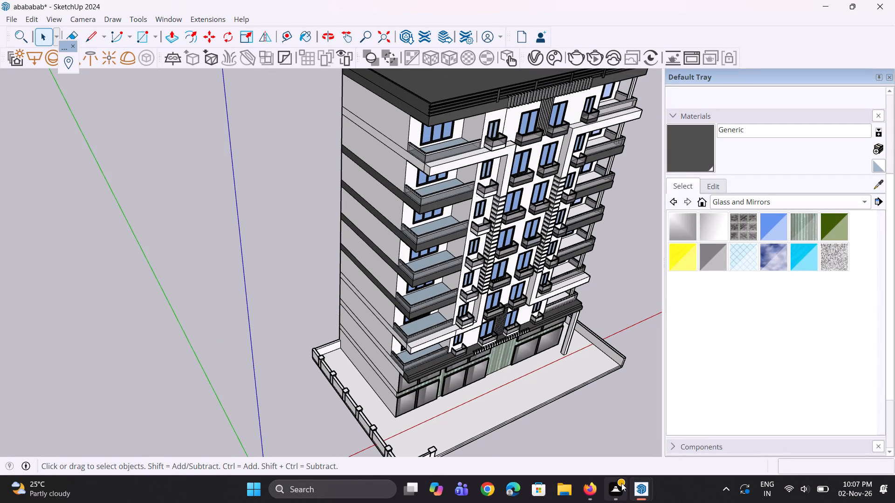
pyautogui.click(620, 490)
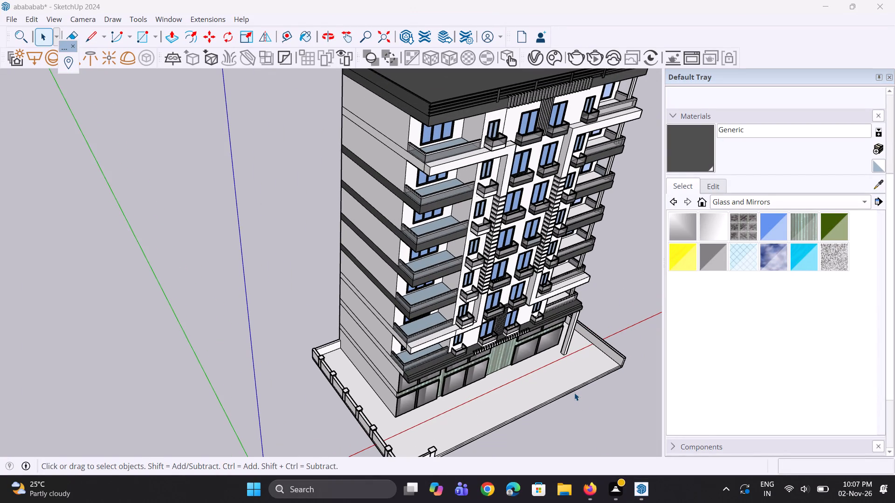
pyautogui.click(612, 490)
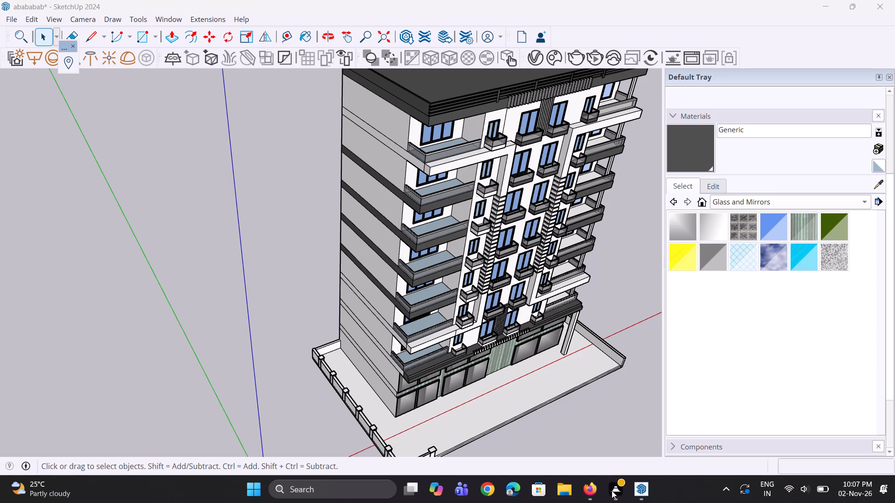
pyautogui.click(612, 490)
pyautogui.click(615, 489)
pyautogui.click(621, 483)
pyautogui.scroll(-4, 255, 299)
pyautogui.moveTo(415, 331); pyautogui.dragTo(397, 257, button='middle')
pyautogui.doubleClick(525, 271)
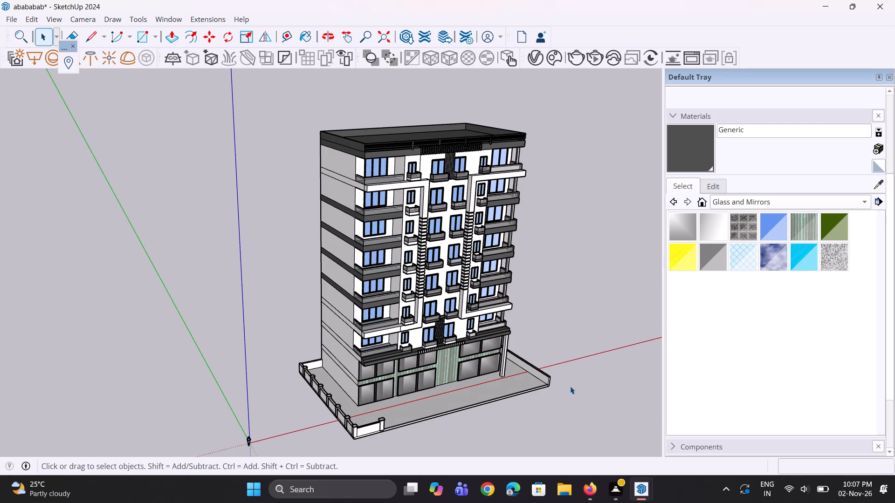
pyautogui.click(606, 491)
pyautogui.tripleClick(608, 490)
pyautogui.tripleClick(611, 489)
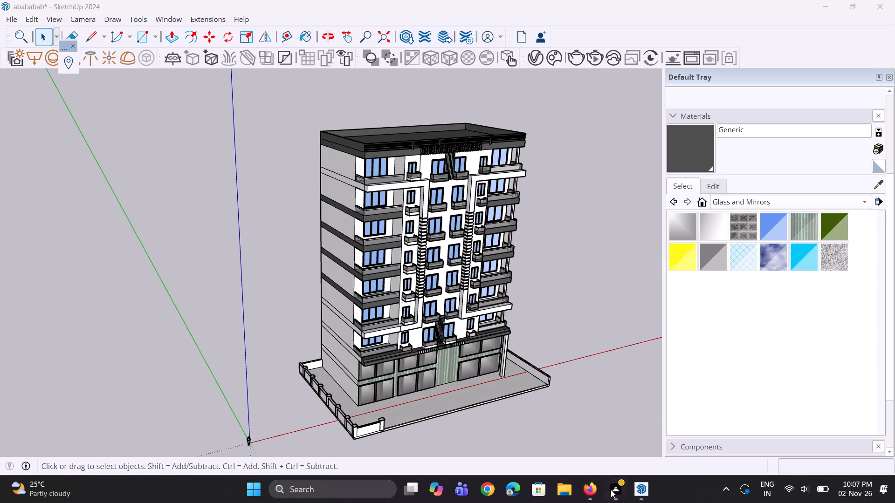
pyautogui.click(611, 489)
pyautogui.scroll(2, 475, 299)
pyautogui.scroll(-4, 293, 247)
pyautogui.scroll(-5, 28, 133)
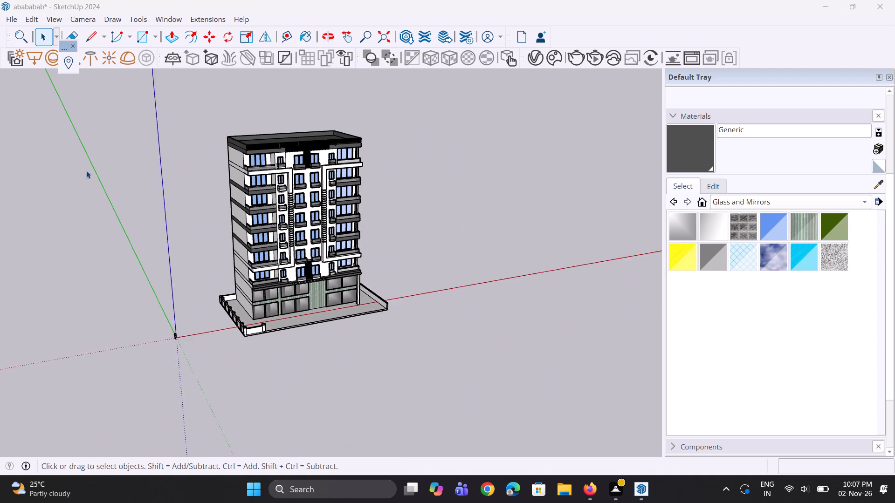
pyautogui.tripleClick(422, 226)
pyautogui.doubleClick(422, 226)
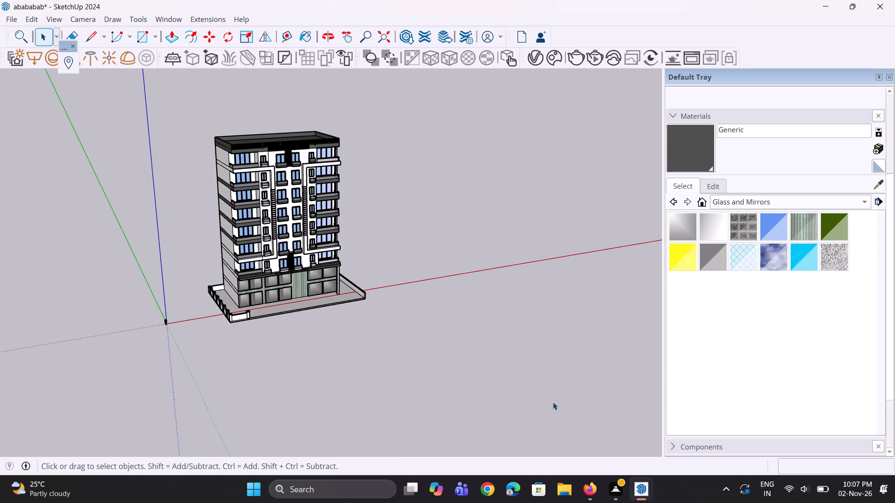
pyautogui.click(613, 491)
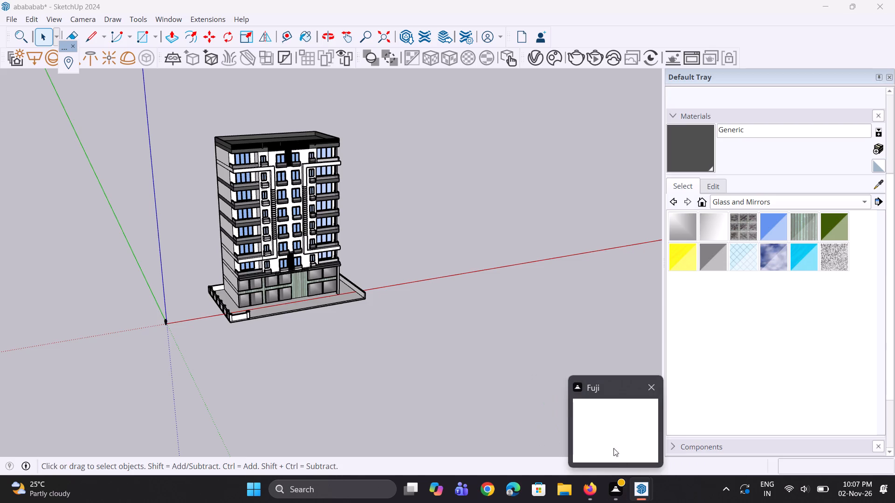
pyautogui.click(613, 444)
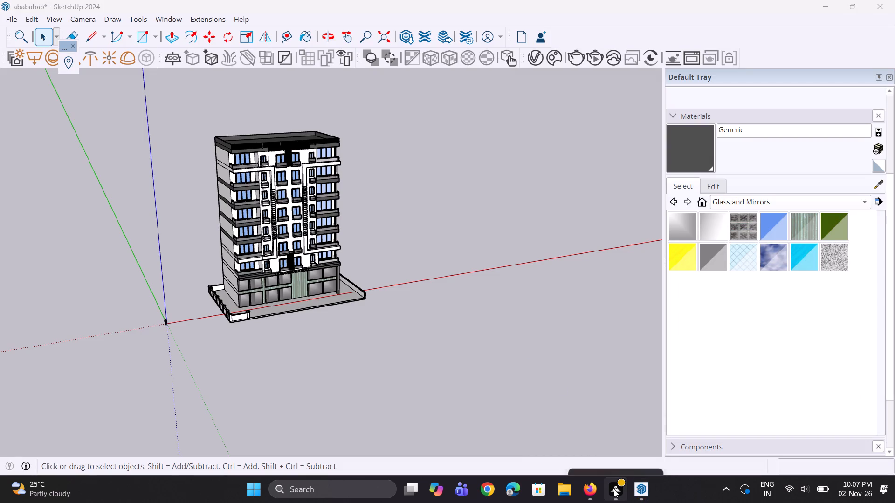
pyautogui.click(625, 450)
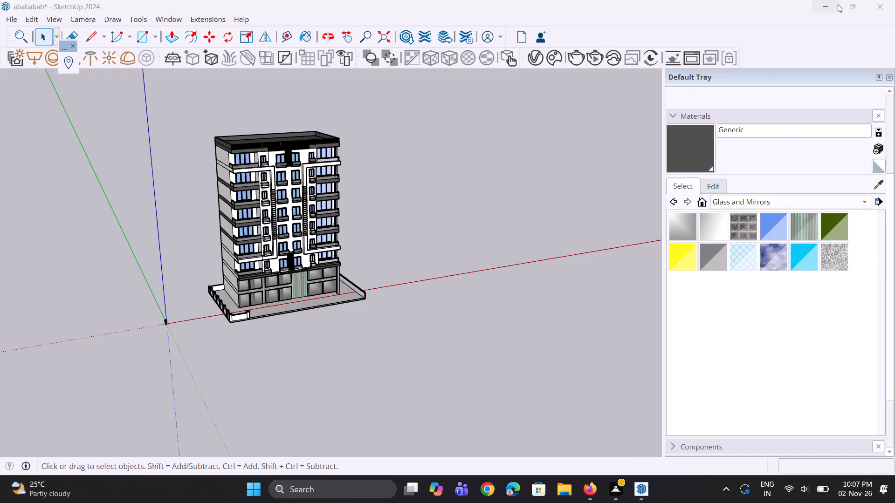
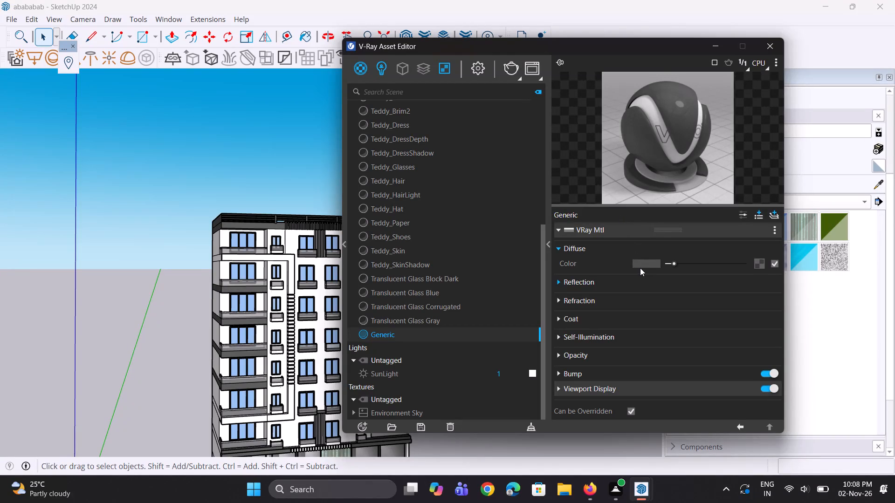
# Create a new Generic V-Ray material with an orange-yellow diffuse colour of R 0.952, G 0.733, B 0.256.
pyautogui.keyDown('ctrl'); pyautogui.rightClick(354, 62); pyautogui.keyUp('ctrl')
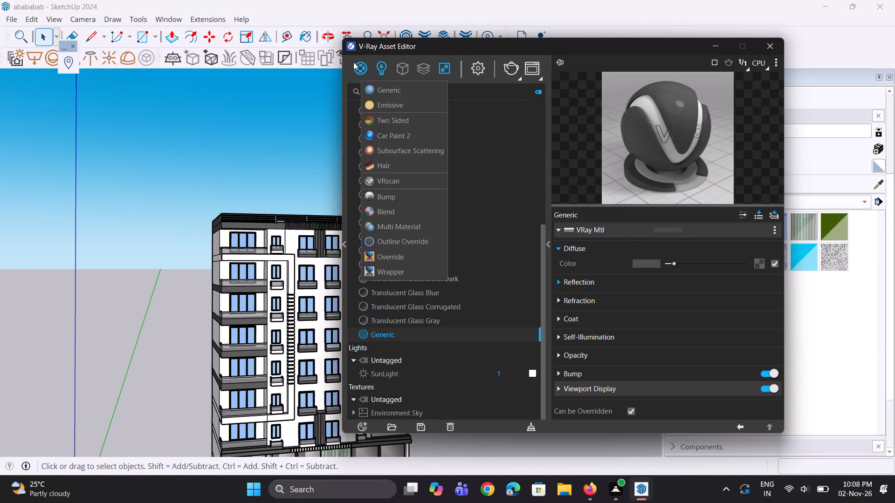
pyautogui.keyDown('ctrl'); pyautogui.click(374, 89); pyautogui.keyUp('ctrl')
pyautogui.keyDown('ctrl'); pyautogui.click(638, 263); pyautogui.keyUp('ctrl')
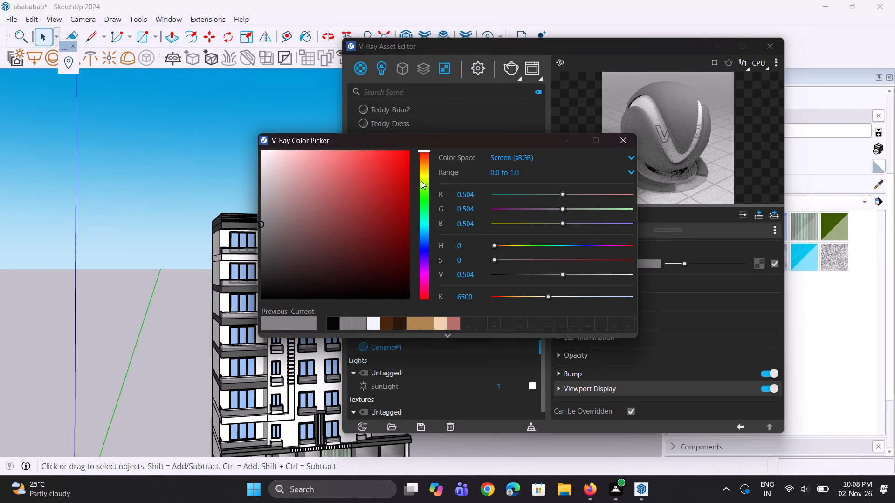
pyautogui.keyDown('ctrl'); pyautogui.click(421, 177); pyautogui.keyUp('ctrl')
pyautogui.keyDown('ctrl'); pyautogui.moveTo(421, 177); pyautogui.dragTo(421, 174); pyautogui.keyUp('ctrl')
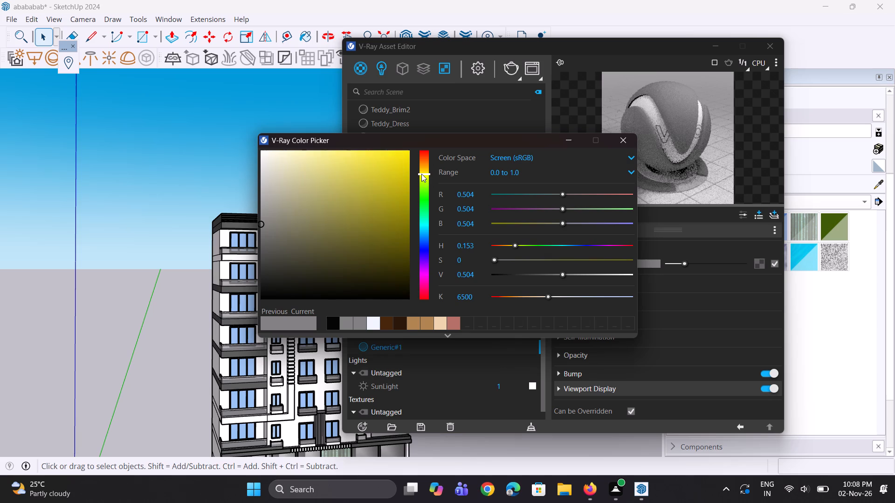
pyautogui.keyDown('ctrl'); pyautogui.moveTo(421, 174); pyautogui.dragTo(421, 172); pyautogui.keyUp('ctrl')
pyautogui.keyDown('ctrl'); pyautogui.moveTo(358, 156); pyautogui.dragTo(352, 159); pyautogui.keyUp('ctrl')
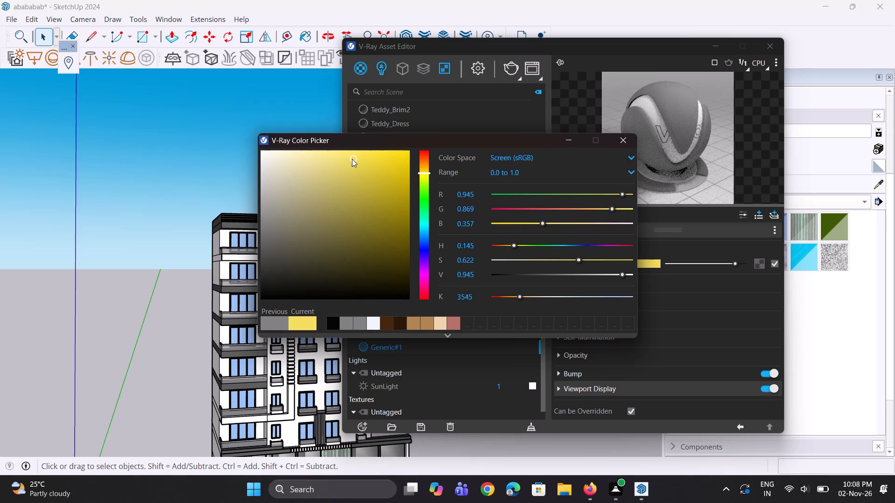
pyautogui.keyDown('ctrl'); pyautogui.moveTo(352, 159); pyautogui.dragTo(336, 160); pyautogui.keyUp('ctrl')
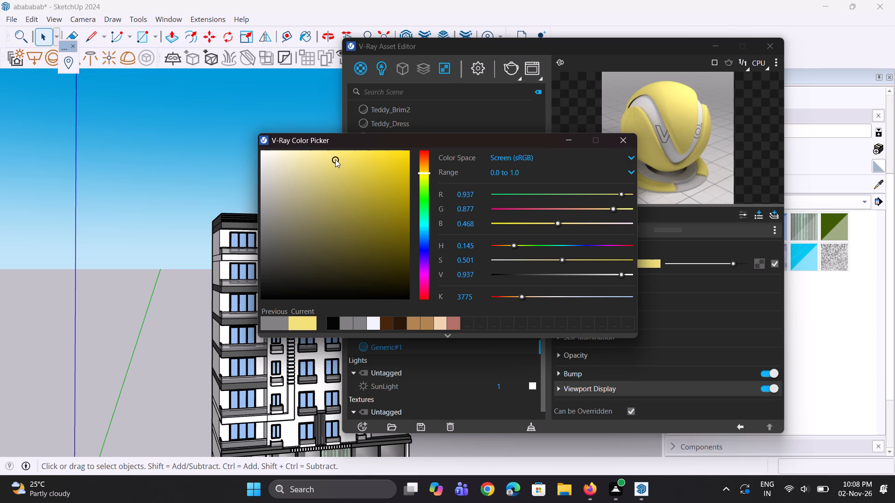
pyautogui.keyDown('ctrl'); pyautogui.click(424, 173); pyautogui.keyUp('ctrl')
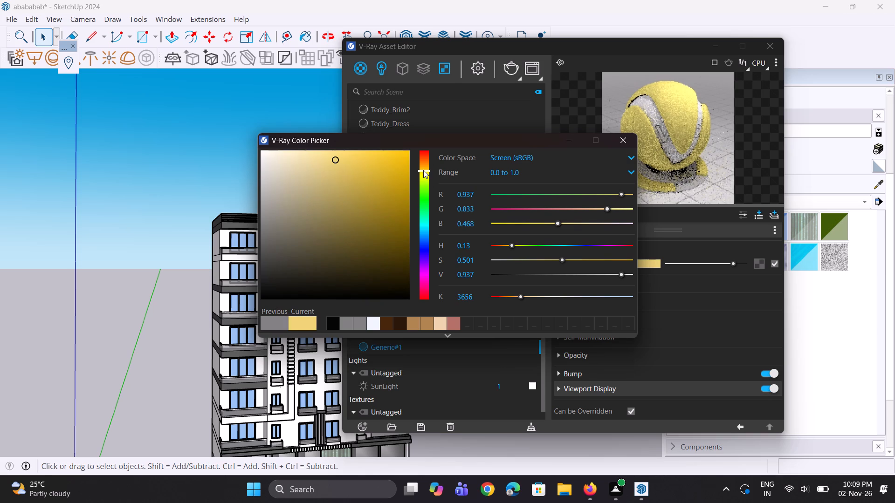
pyautogui.keyDown('ctrl'); pyautogui.click(366, 159); pyautogui.keyUp('ctrl')
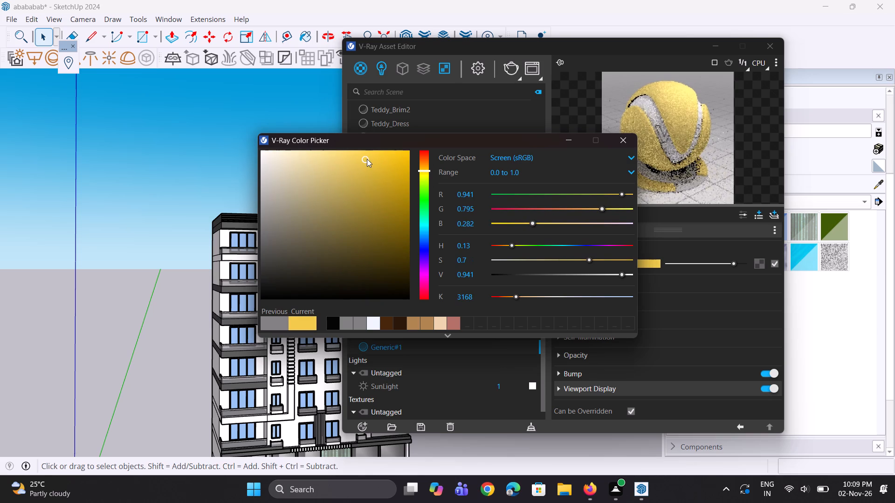
pyautogui.keyDown('ctrl'); pyautogui.click(368, 159); pyautogui.keyUp('ctrl')
pyautogui.keyDown('ctrl'); pyautogui.moveTo(429, 169); pyautogui.dragTo(428, 167); pyautogui.keyUp('ctrl')
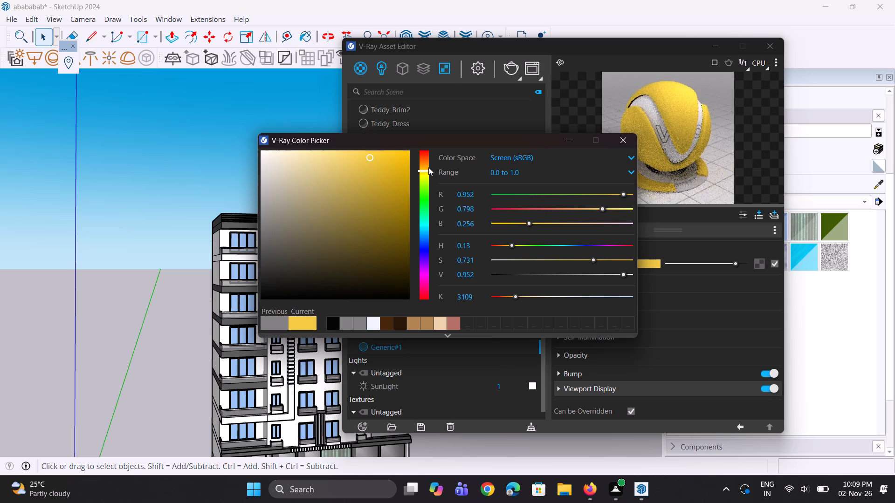
pyautogui.keyDown('ctrl'); pyautogui.moveTo(428, 167); pyautogui.dragTo(427, 164); pyautogui.keyUp('ctrl')
pyautogui.keyDown('ctrl'); pyautogui.click(420, 171); pyautogui.keyUp('ctrl')
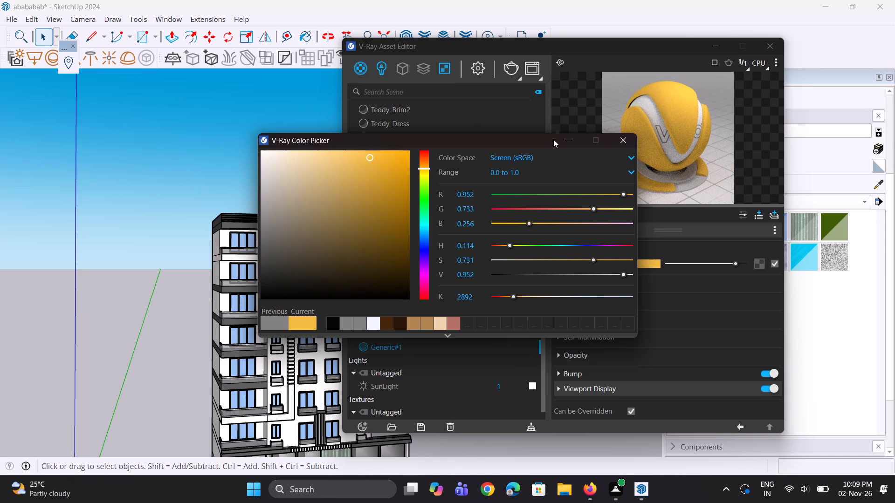
pyautogui.keyDown('ctrl'); pyautogui.click(566, 140); pyautogui.keyUp('ctrl')
# Give the orange-yellow material a dark grey reflection colour and a reflection glossiness of 0.95.
pyautogui.keyDown('ctrl'); pyautogui.click(633, 282); pyautogui.keyUp('ctrl')
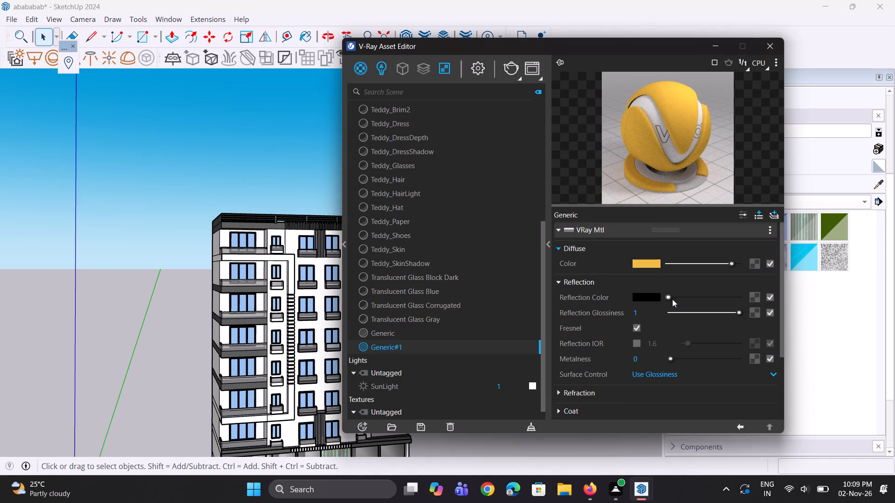
pyautogui.keyDown('ctrl'); pyautogui.click(677, 297); pyautogui.keyUp('ctrl')
pyautogui.keyDown('ctrl'); pyautogui.moveTo(660, 309); pyautogui.dragTo(620, 313); pyautogui.keyUp('ctrl')
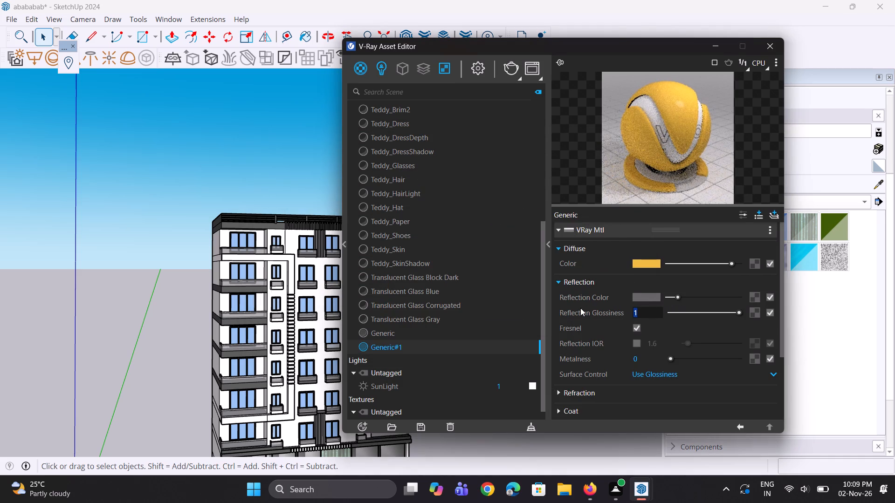
pyautogui.press('.')
pyautogui.press('BackSpace')
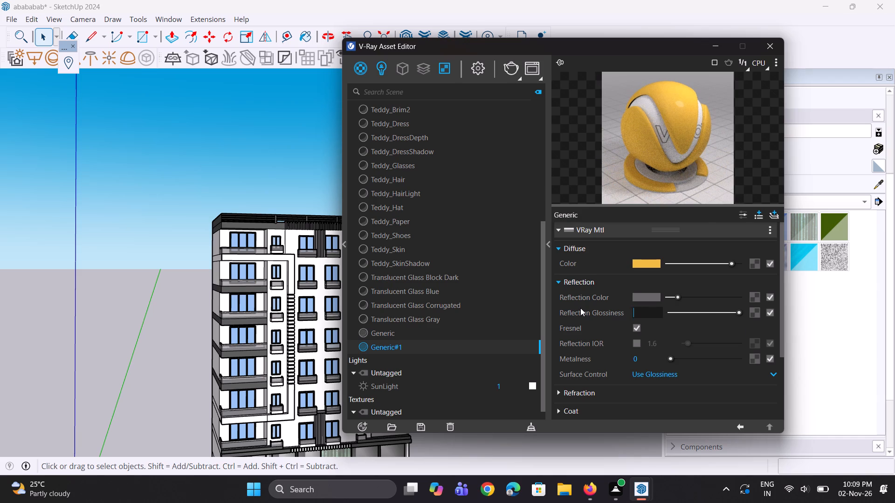
pyautogui.press('BackSpace')
pyautogui.write('0.95')
pyautogui.press('Return')
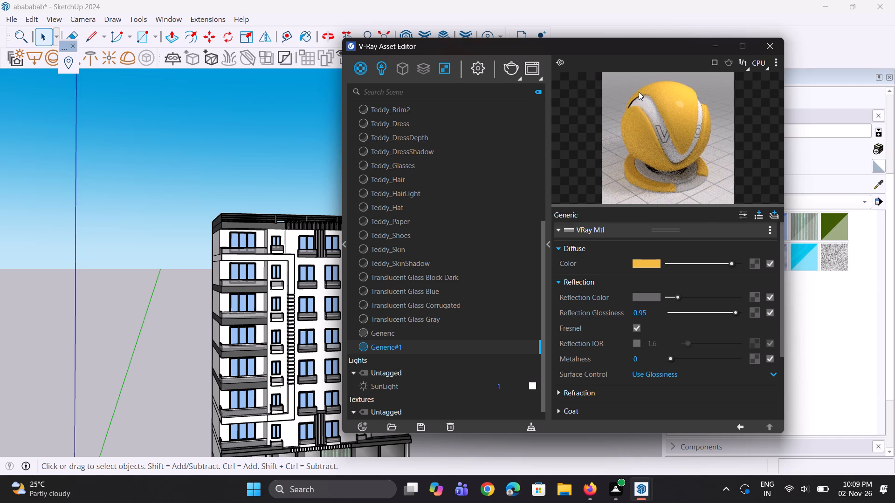
pyautogui.keyDown('ctrl'); pyautogui.click(657, 151); pyautogui.keyUp('ctrl')
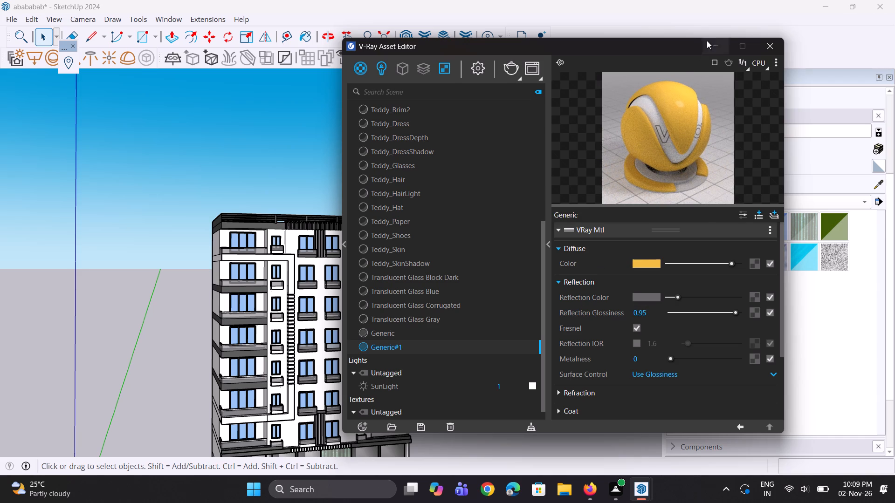
pyautogui.keyDown('ctrl'); pyautogui.click(712, 45); pyautogui.keyUp('ctrl')
# Paint the front, outer side and top faces of the facade's upper-right L-shaped frame with the Generic#1 material.
pyautogui.keyDown('ctrl'); pyautogui.click(696, 160); pyautogui.keyUp('ctrl')
pyautogui.keyDown('ctrl'); pyautogui.scroll(-4, 477, 326); pyautogui.keyUp('ctrl')
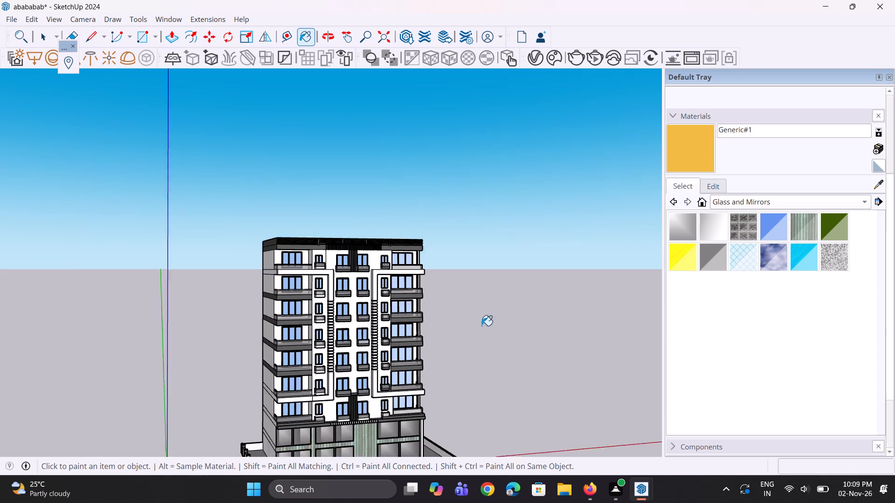
pyautogui.keyDown('ctrl'); pyautogui.scroll(-1, 482, 326); pyautogui.keyUp('ctrl')
pyautogui.keyDown('ctrl'); pyautogui.scroll(5, 322, 315); pyautogui.keyUp('ctrl')
pyautogui.keyDown('ctrl'); pyautogui.scroll(4, 472, 263); pyautogui.keyUp('ctrl')
pyautogui.keyDown('ctrl'); pyautogui.scroll(6, 445, 296); pyautogui.keyUp('ctrl')
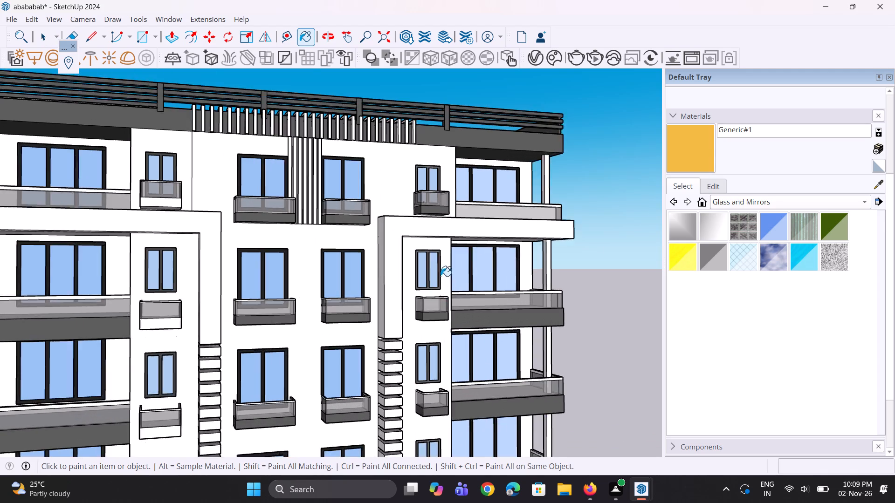
pyautogui.keyDown('ctrl'); pyautogui.scroll(1, 441, 276); pyautogui.keyUp('ctrl')
pyautogui.keyDown('ctrl'); pyautogui.scroll(2, 422, 235); pyautogui.keyUp('ctrl')
pyautogui.keyDown('ctrl'); pyautogui.click(379, 272); pyautogui.keyUp('ctrl')
pyautogui.keyDown('ctrl'); pyautogui.scroll(-5, 391, 206); pyautogui.keyUp('ctrl')
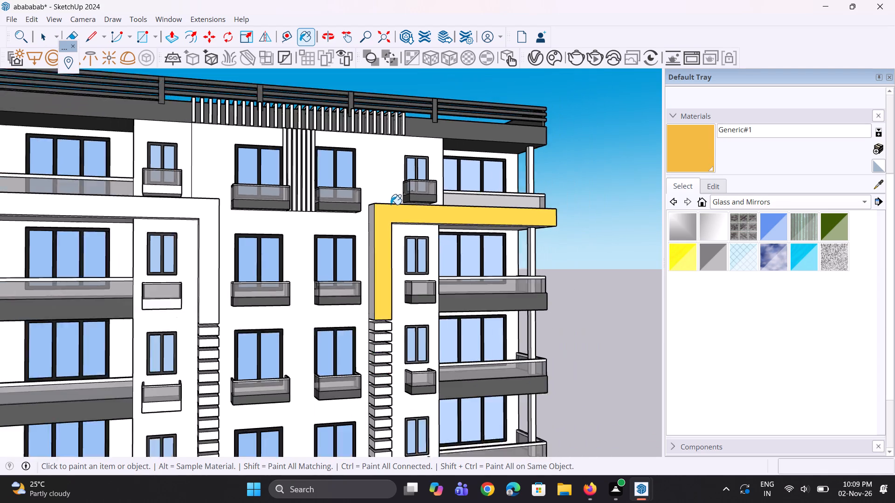
pyautogui.keyDown('ctrl'); pyautogui.scroll(3, 371, 247); pyautogui.keyUp('ctrl')
pyautogui.keyDown('ctrl'); pyautogui.click(374, 250); pyautogui.keyUp('ctrl')
pyautogui.keyDown('ctrl'); pyautogui.moveTo(413, 203); pyautogui.dragTo(410, 256, button='middle'); pyautogui.keyUp('ctrl')
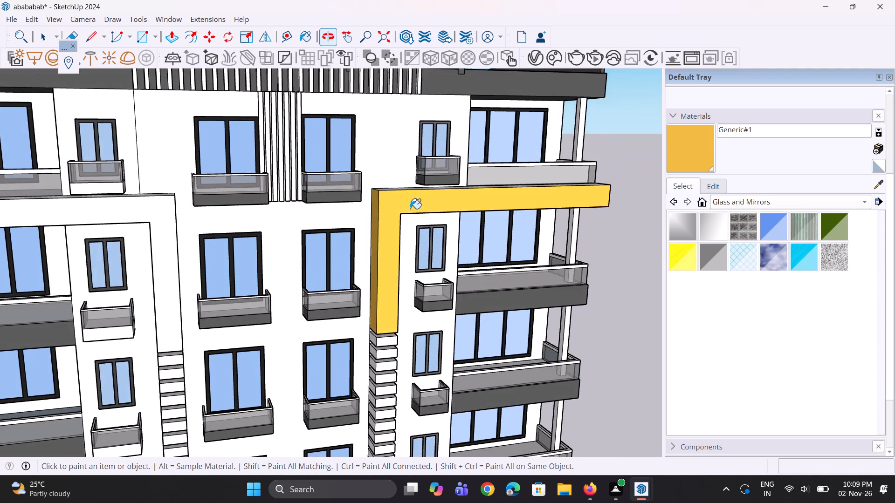
pyautogui.keyDown('ctrl'); pyautogui.scroll(7, 414, 199); pyautogui.keyUp('ctrl')
pyautogui.keyDown('ctrl'); pyautogui.click(428, 178); pyautogui.keyUp('ctrl')
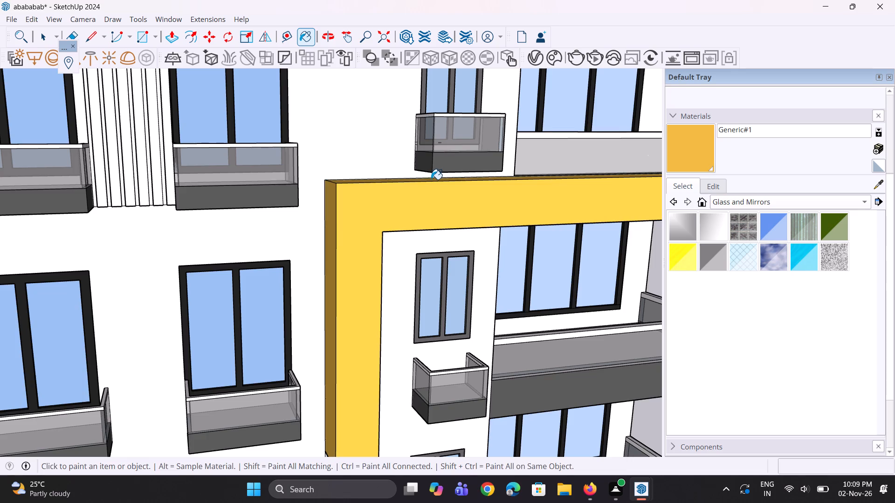
pyautogui.keyDown('ctrl'); pyautogui.moveTo(432, 194); pyautogui.dragTo(430, 272, button='middle'); pyautogui.keyUp('ctrl')
pyautogui.keyDown('ctrl'); pyautogui.scroll(-13, 384, 202); pyautogui.keyUp('ctrl')
pyautogui.keyDown('ctrl'); pyautogui.moveTo(372, 306); pyautogui.dragTo(325, 157, button='middle'); pyautogui.keyUp('ctrl')
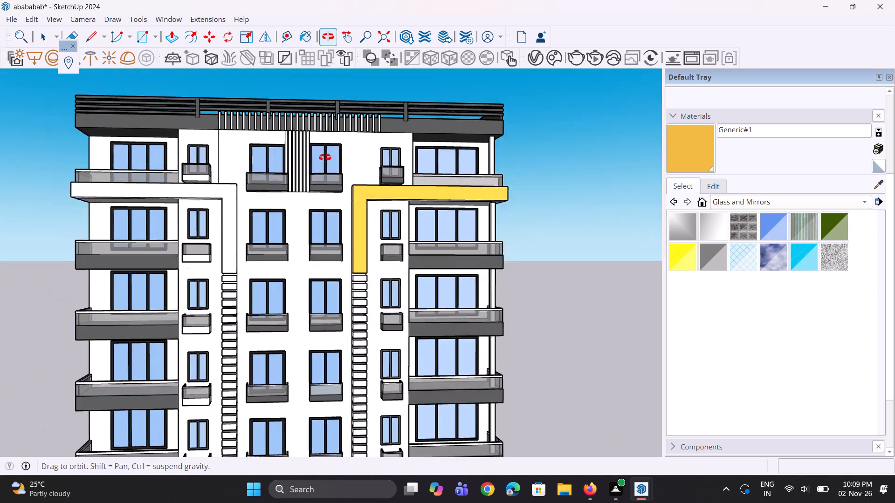
pyautogui.keyDown('ctrl'); pyautogui.moveTo(325, 157); pyautogui.dragTo(324, 156, button='middle'); pyautogui.keyUp('ctrl')
pyautogui.keyDown('ctrl'); pyautogui.scroll(-5, 320, 145); pyautogui.keyUp('ctrl')
# Darken the Generic#1 material's diffuse colour slightly.
pyautogui.keyDown('ctrl'); pyautogui.click(530, 63); pyautogui.keyUp('ctrl')
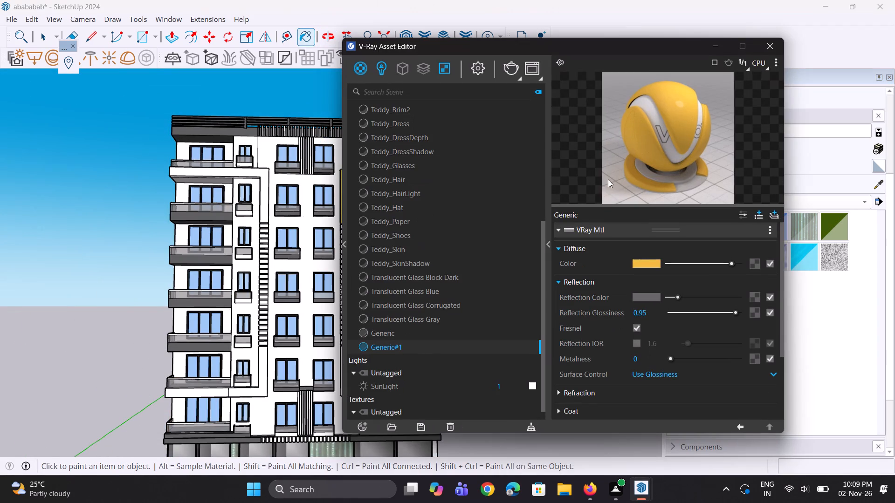
pyautogui.keyDown('ctrl'); pyautogui.moveTo(714, 262); pyautogui.dragTo(719, 262); pyautogui.keyUp('ctrl')
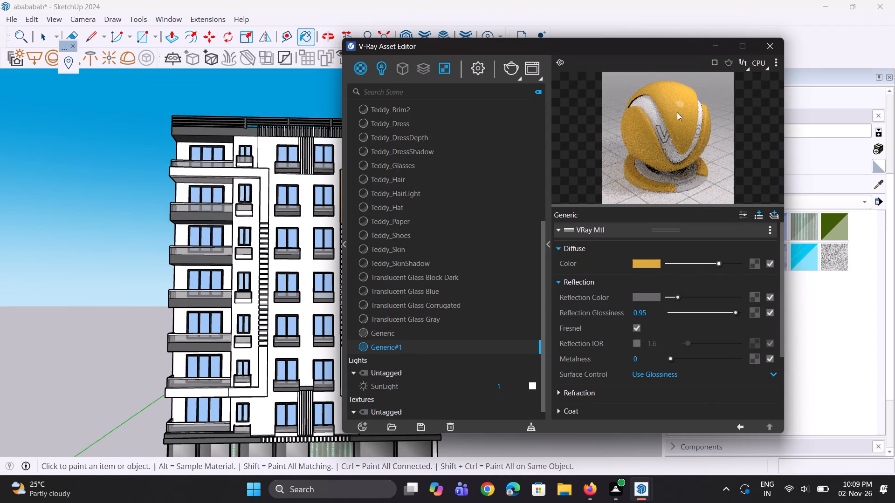
pyautogui.keyDown('ctrl'); pyautogui.click(712, 41); pyautogui.keyUp('ctrl')
# Paint the front and outer side faces of the facade's lower-right L-shaped frame with Generic#1.
pyautogui.keyDown('ctrl'); pyautogui.click(688, 152); pyautogui.keyUp('ctrl')
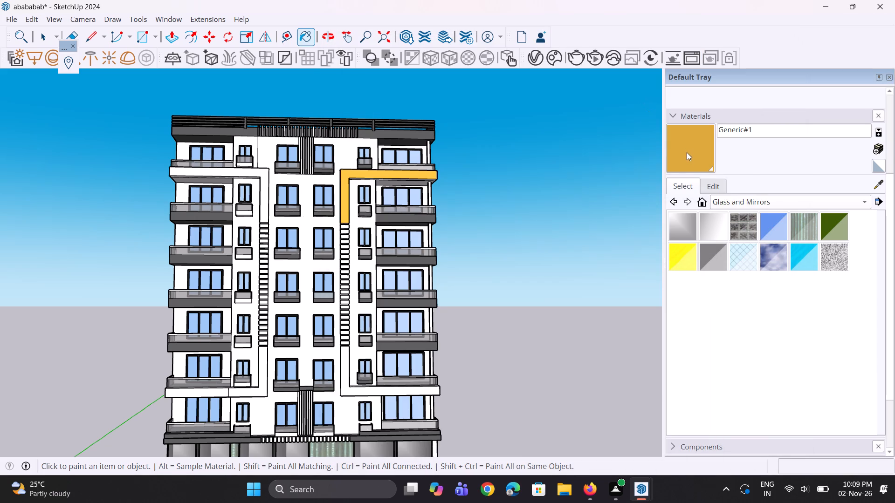
pyautogui.keyDown('ctrl'); pyautogui.scroll(-5, 311, 211); pyautogui.keyUp('ctrl')
pyautogui.keyDown('ctrl'); pyautogui.scroll(4, 227, 240); pyautogui.keyUp('ctrl')
pyautogui.keyDown('ctrl'); pyautogui.scroll(1, 265, 265); pyautogui.keyUp('ctrl')
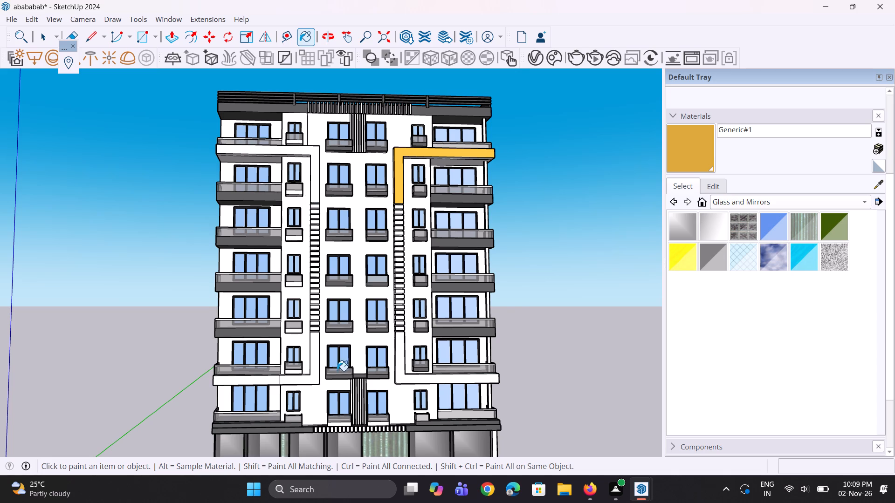
pyautogui.keyDown('ctrl'); pyautogui.scroll(3, 368, 372); pyautogui.keyUp('ctrl')
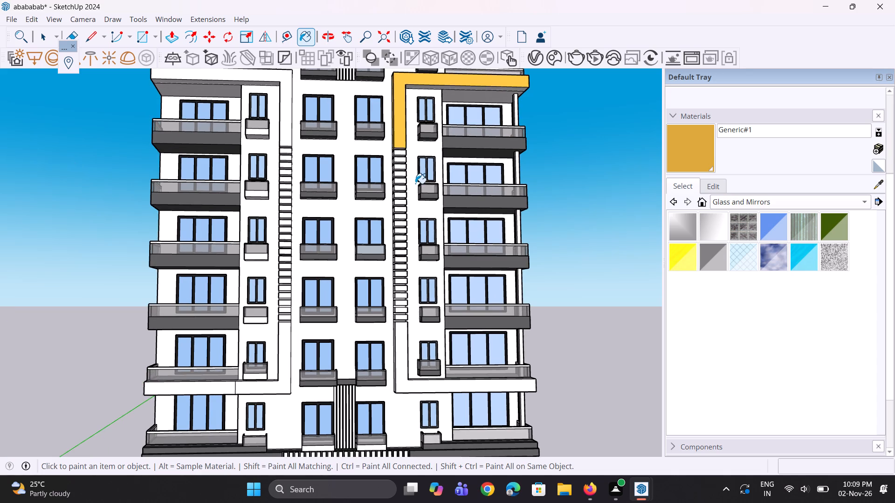
pyautogui.keyDown('ctrl'); pyautogui.click(407, 369); pyautogui.keyUp('ctrl')
pyautogui.keyDown('ctrl'); pyautogui.scroll(1, 383, 349); pyautogui.keyUp('ctrl')
pyautogui.keyDown('ctrl'); pyautogui.moveTo(399, 356); pyautogui.dragTo(427, 394, button='middle'); pyautogui.keyUp('ctrl')
pyautogui.keyDown('ctrl'); pyautogui.scroll(7, 409, 385); pyautogui.keyUp('ctrl')
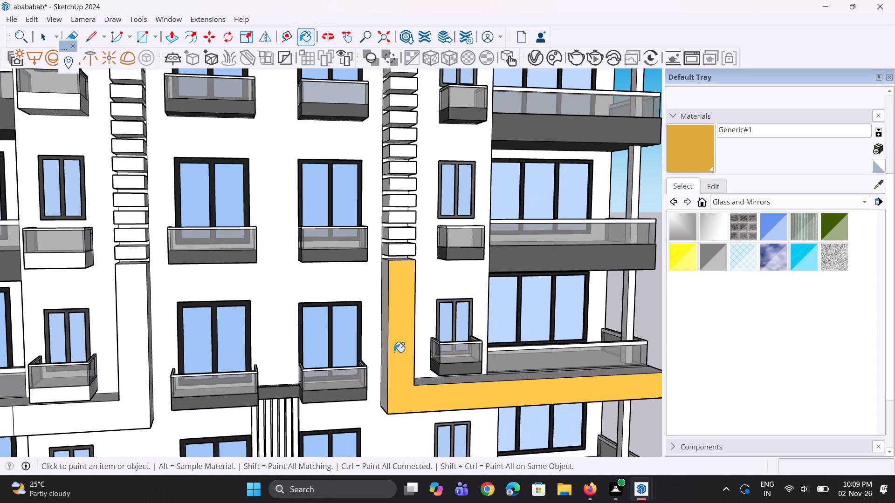
pyautogui.keyDown('ctrl'); pyautogui.click(384, 347); pyautogui.keyUp('ctrl')
# Paint the inner side, ledge top and underside of the lower-right L-shaped frame with Generic#1.
pyautogui.keyDown('ctrl'); pyautogui.moveTo(453, 312); pyautogui.dragTo(189, 289, button='middle'); pyautogui.keyUp('ctrl')
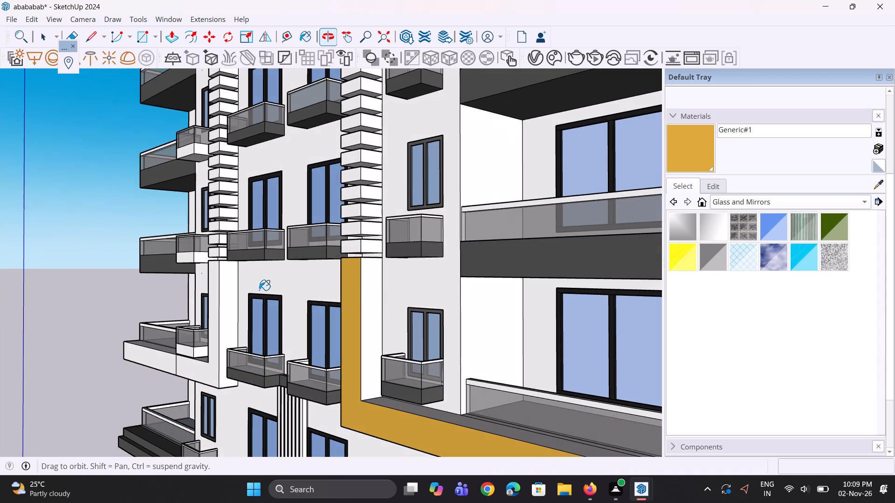
pyautogui.keyDown('ctrl'); pyautogui.click(366, 332); pyautogui.keyUp('ctrl')
pyautogui.keyDown('ctrl'); pyautogui.scroll(-5, 368, 328); pyautogui.keyUp('ctrl')
pyautogui.keyDown('ctrl'); pyautogui.moveTo(374, 381); pyautogui.dragTo(410, 449, button='middle'); pyautogui.keyUp('ctrl')
pyautogui.keyDown('ctrl'); pyautogui.scroll(2, 412, 420); pyautogui.keyUp('ctrl')
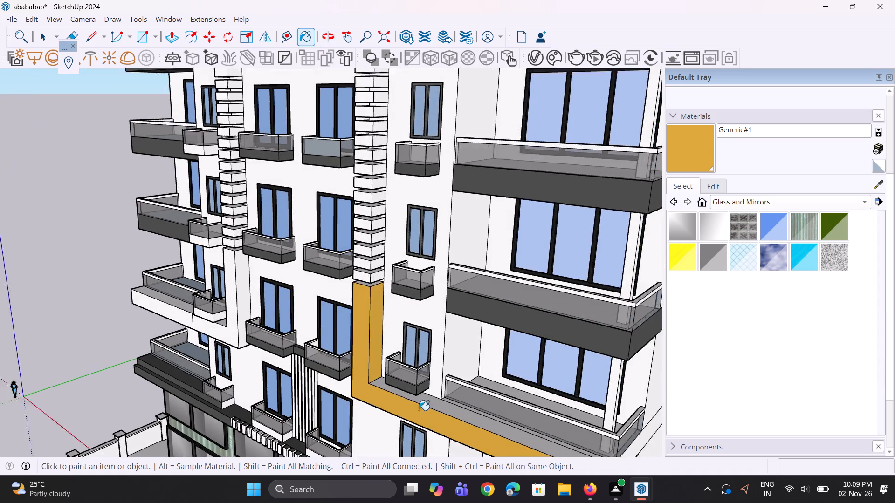
pyautogui.keyDown('ctrl'); pyautogui.scroll(1, 419, 410); pyautogui.keyUp('ctrl')
pyautogui.keyDown('ctrl'); pyautogui.click(426, 401); pyautogui.keyUp('ctrl')
pyautogui.keyDown('ctrl'); pyautogui.moveTo(339, 385); pyautogui.dragTo(583, 283, button='middle'); pyautogui.keyUp('ctrl')
pyautogui.keyDown('ctrl'); pyautogui.moveTo(532, 355); pyautogui.dragTo(530, 294, button='middle'); pyautogui.keyUp('ctrl')
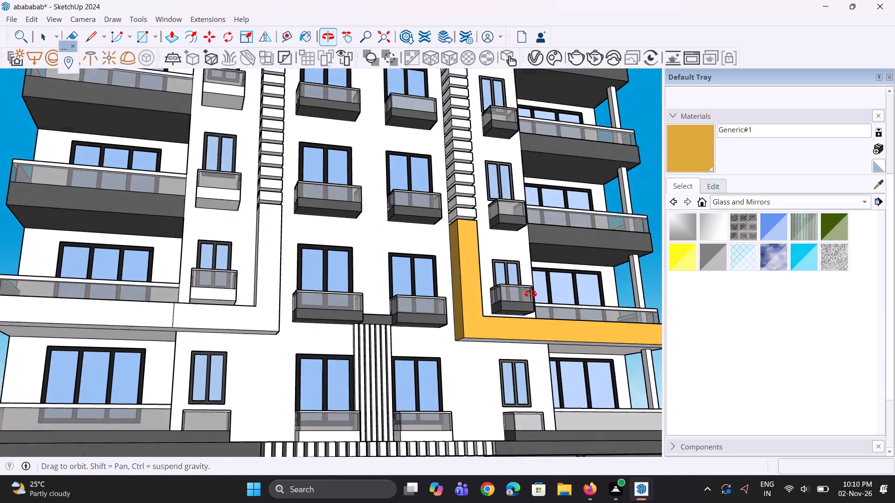
pyautogui.keyDown('ctrl'); pyautogui.moveTo(530, 294); pyautogui.dragTo(529, 247, button='middle'); pyautogui.keyUp('ctrl')
pyautogui.keyDown('ctrl'); pyautogui.click(503, 333); pyautogui.keyUp('ctrl')
# Paint the underside and both front face sections of the facade's lower-left L-shaped frame with Generic#1.
pyautogui.keyDown('ctrl'); pyautogui.scroll(-5, 391, 346); pyautogui.keyUp('ctrl')
pyautogui.keyDown('ctrl'); pyautogui.moveTo(346, 332); pyautogui.dragTo(341, 363, button='middle'); pyautogui.keyUp('ctrl')
pyautogui.keyDown('ctrl'); pyautogui.scroll(4, 298, 338); pyautogui.keyUp('ctrl')
pyautogui.keyDown('ctrl'); pyautogui.click(297, 334); pyautogui.keyUp('ctrl')
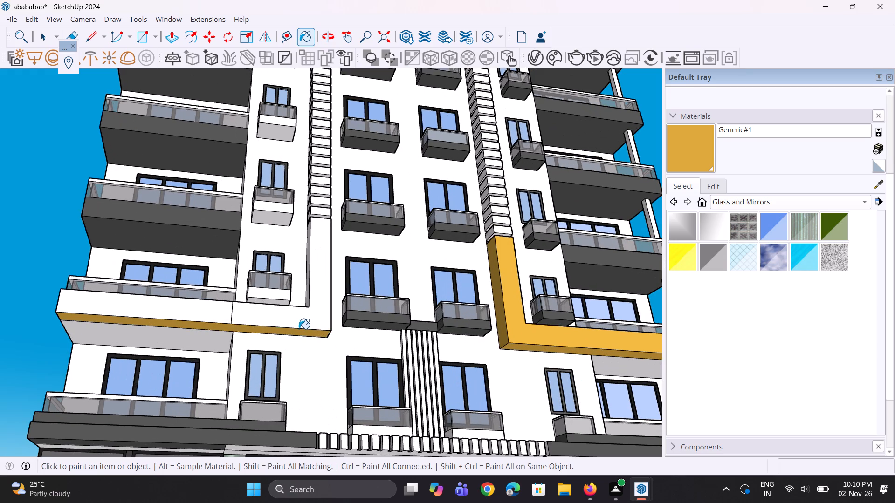
pyautogui.keyDown('ctrl'); pyautogui.click(300, 327); pyautogui.keyUp('ctrl')
pyautogui.keyDown('ctrl'); pyautogui.moveTo(320, 300); pyautogui.dragTo(314, 394, button='middle'); pyautogui.keyUp('ctrl')
pyautogui.keyDown('ctrl'); pyautogui.scroll(3, 189, 315); pyautogui.keyUp('ctrl')
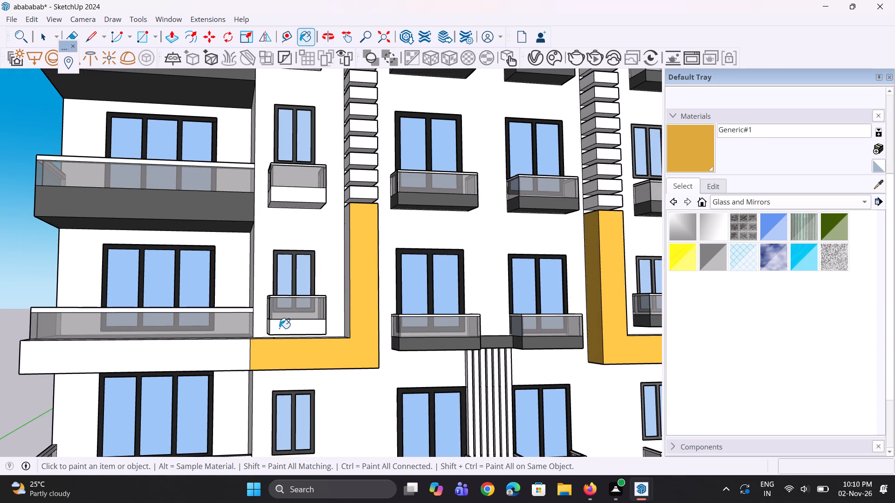
pyautogui.keyDown('ctrl'); pyautogui.click(222, 352); pyautogui.keyUp('ctrl')
pyautogui.keyDown('ctrl'); pyautogui.moveTo(275, 337); pyautogui.dragTo(270, 353, button='middle'); pyautogui.keyUp('ctrl')
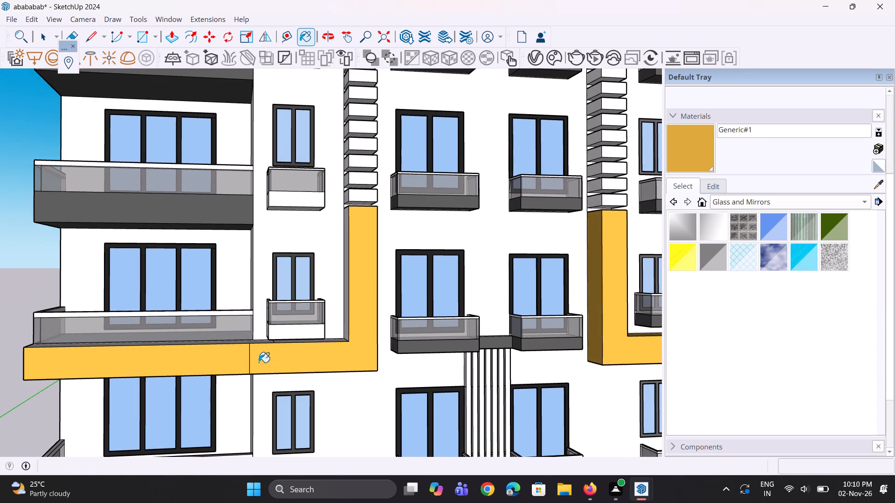
# Erase the seam line dividing the front face of the lower-left L-shaped frame.
pyautogui.press('e')
pyautogui.keyDown('ctrl'); pyautogui.scroll(4, 251, 367); pyautogui.keyUp('ctrl')
pyautogui.keyDown('ctrl'); pyautogui.click(251, 365); pyautogui.keyUp('ctrl')
pyautogui.keyDown('ctrl'); pyautogui.moveTo(265, 315); pyautogui.dragTo(255, 381, button='middle'); pyautogui.keyUp('ctrl')
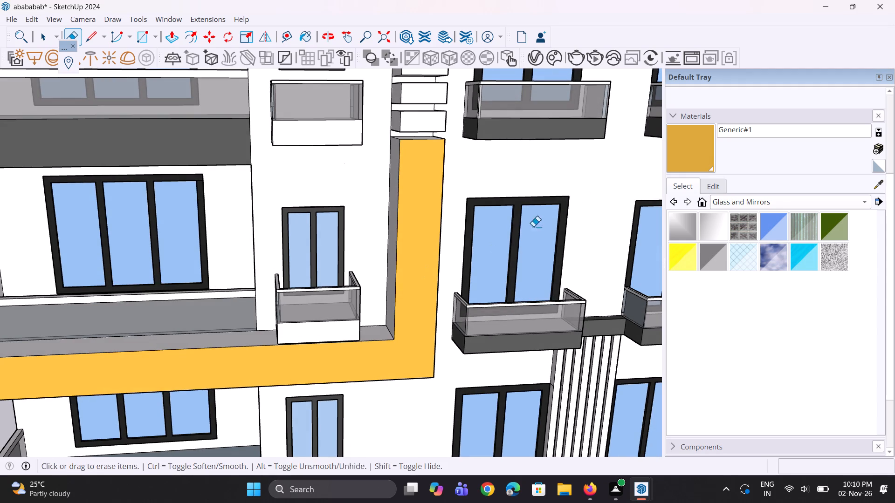
# Paint the ledge top and the upright's inner side of the facade's lower-left L-shaped frame with Generic#1.
pyautogui.press('space')
pyautogui.press('space')
pyautogui.keyDown('ctrl'); pyautogui.click(704, 150); pyautogui.keyUp('ctrl')
pyautogui.keyDown('ctrl'); pyautogui.scroll(3, 116, 268); pyautogui.keyUp('ctrl')
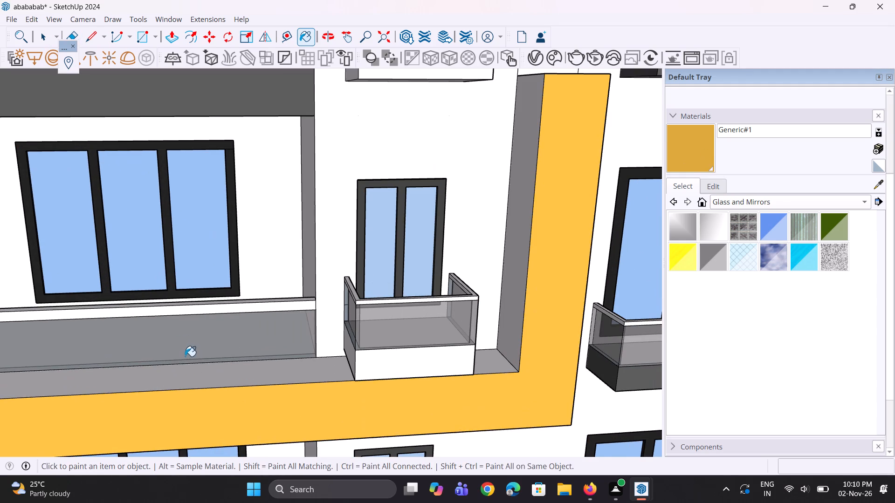
pyautogui.keyDown('ctrl'); pyautogui.click(198, 370); pyautogui.keyUp('ctrl')
pyautogui.keyDown('ctrl'); pyautogui.scroll(-6, 258, 317); pyautogui.keyUp('ctrl')
pyautogui.keyDown('ctrl'); pyautogui.moveTo(255, 307); pyautogui.dragTo(250, 370, button='middle'); pyautogui.keyUp('ctrl')
pyautogui.keyDown('ctrl'); pyautogui.scroll(2, 331, 372); pyautogui.keyUp('ctrl')
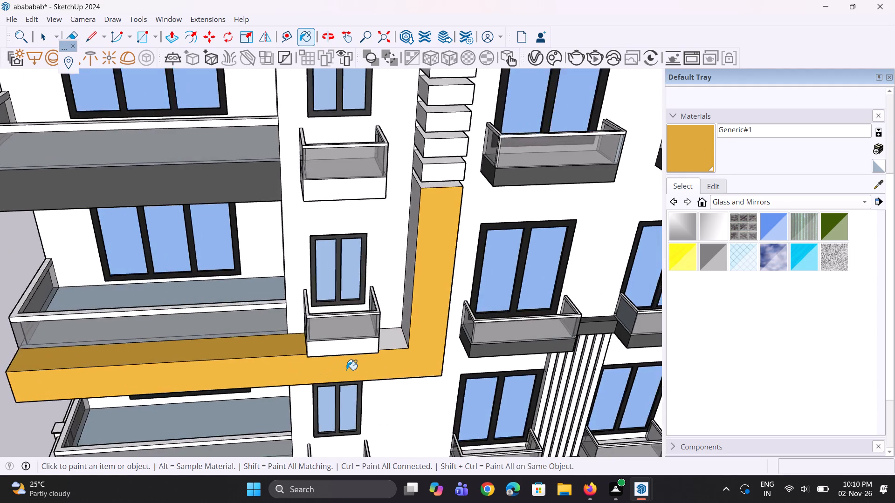
pyautogui.keyDown('ctrl'); pyautogui.scroll(2, 346, 370); pyautogui.keyUp('ctrl')
pyautogui.keyDown('ctrl'); pyautogui.scroll(2, 408, 340); pyautogui.keyUp('ctrl')
pyautogui.keyDown('ctrl'); pyautogui.click(407, 332); pyautogui.keyUp('ctrl')
pyautogui.keyDown('ctrl'); pyautogui.scroll(-5, 235, 332); pyautogui.keyUp('ctrl')
pyautogui.keyDown('ctrl'); pyautogui.moveTo(346, 294); pyautogui.dragTo(382, 295, button='middle'); pyautogui.keyUp('ctrl')
pyautogui.keyDown('ctrl'); pyautogui.click(367, 270); pyautogui.keyUp('ctrl')
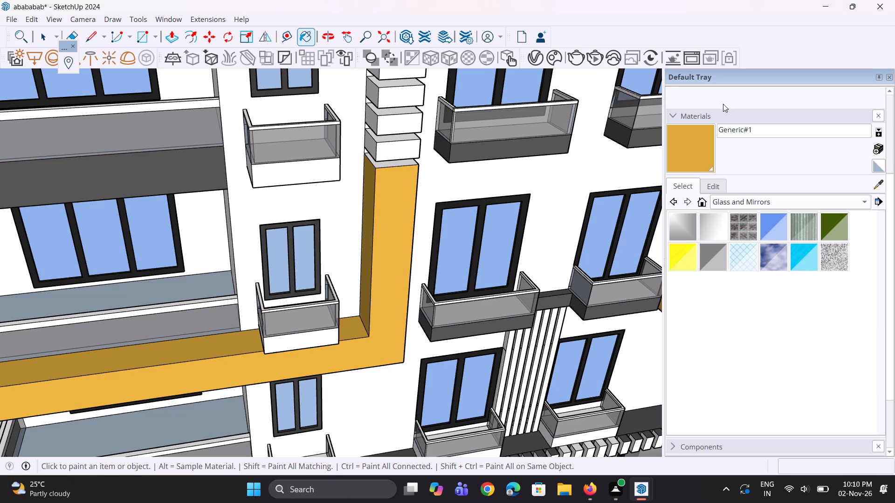
pyautogui.keyDown('ctrl'); pyautogui.scroll(-4, 407, 217); pyautogui.keyUp('ctrl')
pyautogui.keyDown('ctrl'); pyautogui.moveTo(372, 262); pyautogui.dragTo(502, 233, button='middle'); pyautogui.keyUp('ctrl')
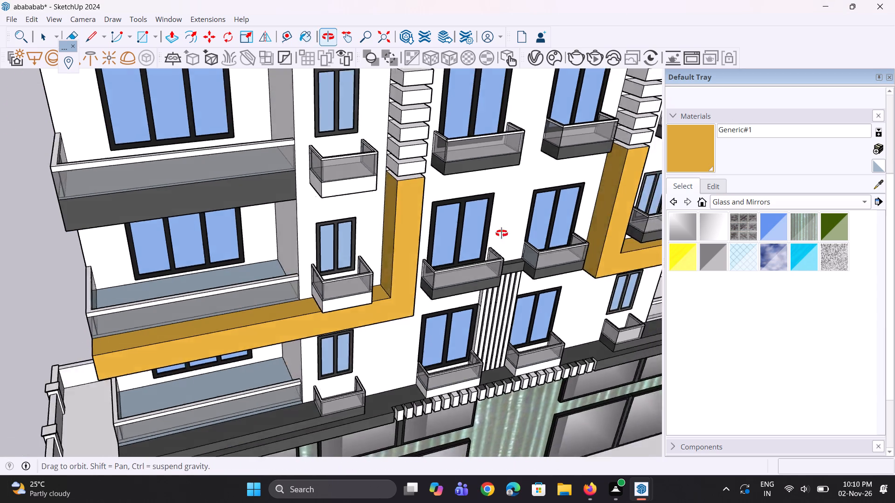
pyautogui.keyDown('ctrl'); pyautogui.moveTo(502, 233); pyautogui.dragTo(551, 211, button='middle'); pyautogui.keyUp('ctrl')
pyautogui.keyDown('ctrl'); pyautogui.scroll(3, 239, 345); pyautogui.keyUp('ctrl')
pyautogui.keyDown('ctrl'); pyautogui.click(220, 387); pyautogui.keyUp('ctrl')
# Paint the upright's top and outer side on the lower-left frame, plus all exposed faces of the first block above it, with Generic#1.
pyautogui.keyDown('ctrl'); pyautogui.moveTo(379, 297); pyautogui.dragTo(255, 322, button='middle'); pyautogui.keyUp('ctrl')
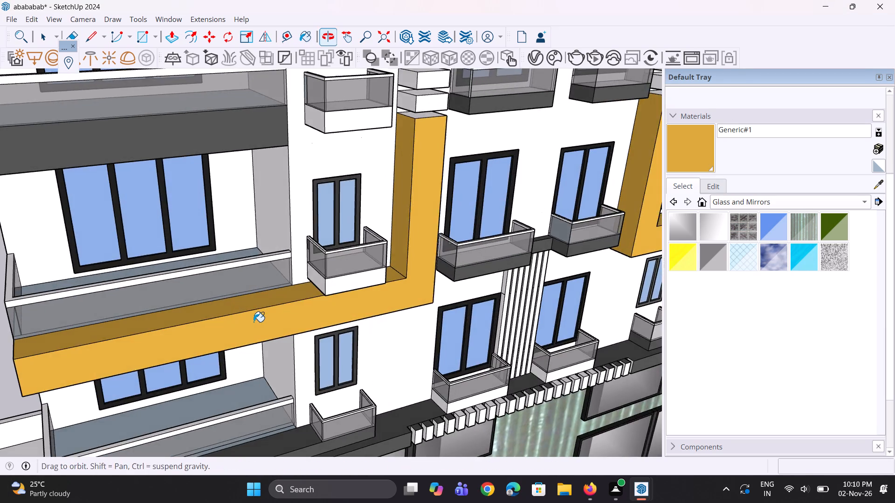
pyautogui.keyDown('ctrl'); pyautogui.scroll(-5, 249, 323); pyautogui.keyUp('ctrl')
pyautogui.keyDown('ctrl'); pyautogui.scroll(4, 401, 177); pyautogui.keyUp('ctrl')
pyautogui.keyDown('ctrl'); pyautogui.scroll(8, 343, 189); pyautogui.keyUp('ctrl')
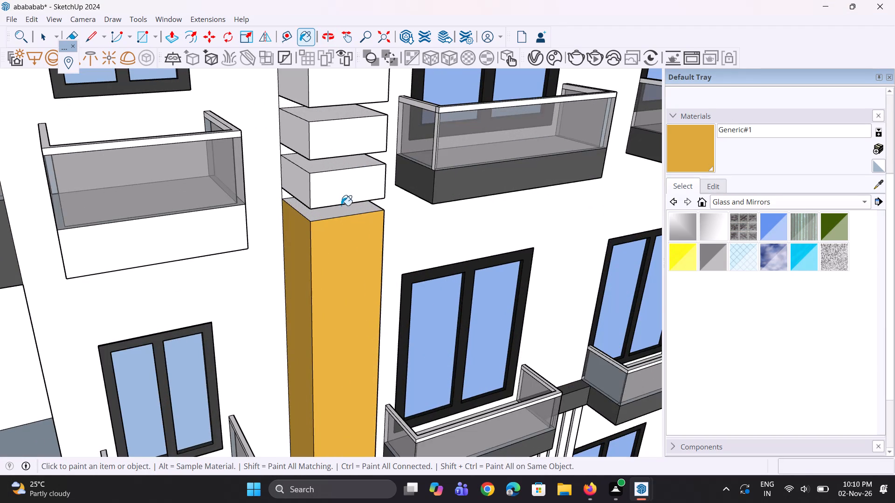
pyautogui.keyDown('ctrl'); pyautogui.click(343, 208); pyautogui.keyUp('ctrl')
pyautogui.keyDown('ctrl'); pyautogui.click(347, 197); pyautogui.keyUp('ctrl')
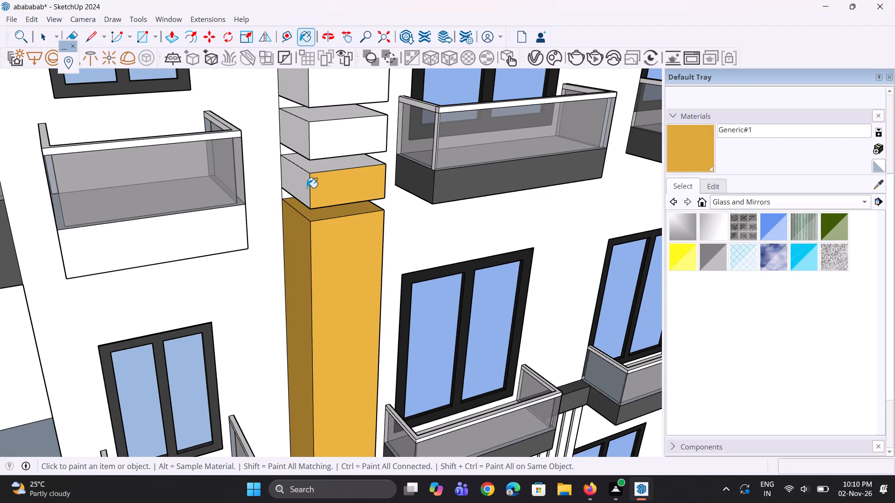
pyautogui.keyDown('ctrl'); pyautogui.click(306, 188); pyautogui.keyUp('ctrl')
pyautogui.keyDown('ctrl'); pyautogui.click(324, 170); pyautogui.keyUp('ctrl')
pyautogui.keyDown('ctrl'); pyautogui.moveTo(334, 192); pyautogui.dragTo(338, 43, button='middle'); pyautogui.keyUp('ctrl')
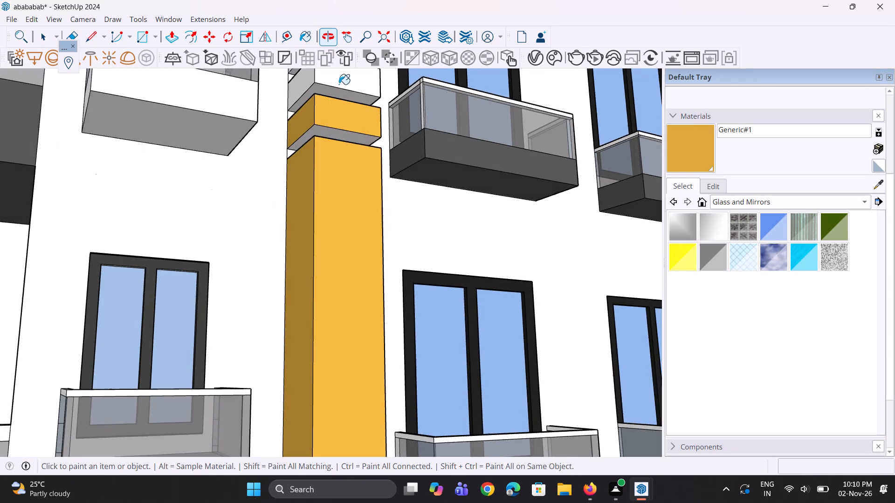
pyautogui.keyDown('ctrl'); pyautogui.scroll(2, 348, 122); pyautogui.keyUp('ctrl')
pyautogui.keyDown('ctrl'); pyautogui.click(356, 141); pyautogui.keyUp('ctrl')
pyautogui.keyDown('ctrl'); pyautogui.moveTo(382, 124); pyautogui.dragTo(245, 143, button='middle'); pyautogui.keyUp('ctrl')
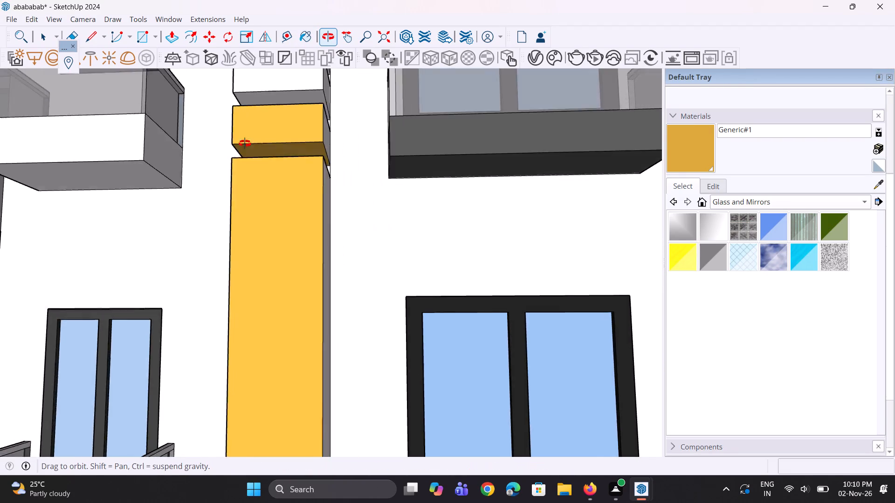
pyautogui.keyDown('ctrl'); pyautogui.moveTo(245, 143); pyautogui.dragTo(190, 155, button='middle'); pyautogui.keyUp('ctrl')
pyautogui.keyDown('ctrl'); pyautogui.scroll(2, 303, 151); pyautogui.keyUp('ctrl')
pyautogui.keyDown('ctrl'); pyautogui.click(301, 143); pyautogui.keyUp('ctrl')
pyautogui.keyDown('ctrl'); pyautogui.click(295, 197); pyautogui.keyUp('ctrl')
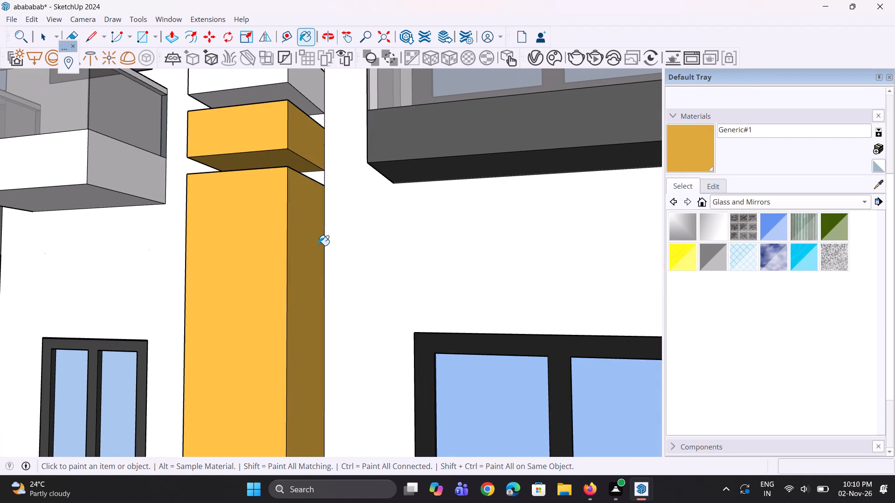
# Paint the front faces of the next four blocks up the left column with Generic#1.
pyautogui.keyDown('ctrl'); pyautogui.scroll(-19, 291, 351); pyautogui.keyUp('ctrl')
pyautogui.keyDown('ctrl'); pyautogui.moveTo(278, 325); pyautogui.dragTo(270, 376, button='middle'); pyautogui.keyUp('ctrl')
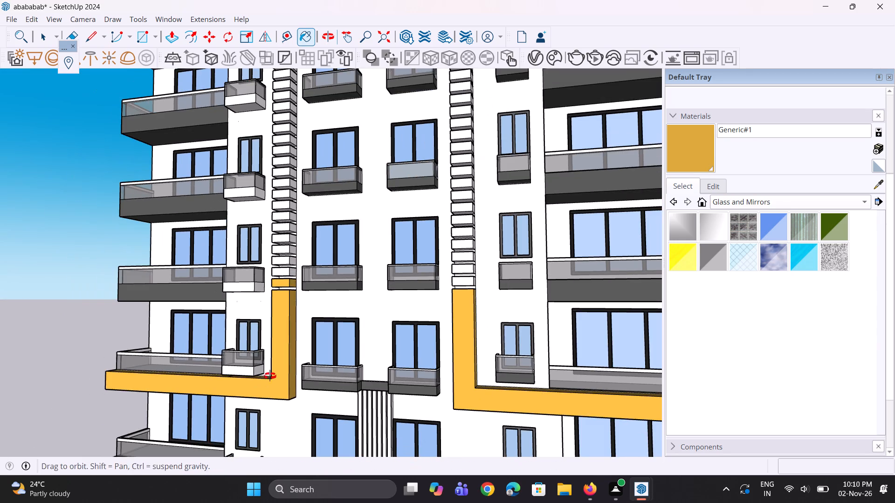
pyautogui.keyDown('ctrl'); pyautogui.moveTo(270, 376); pyautogui.dragTo(270, 385, button='middle'); pyautogui.keyUp('ctrl')
pyautogui.keyDown('ctrl'); pyautogui.scroll(5, 312, 256); pyautogui.keyUp('ctrl')
pyautogui.keyDown('ctrl'); pyautogui.scroll(4, 273, 285); pyautogui.keyUp('ctrl')
pyautogui.keyDown('ctrl'); pyautogui.click(267, 288); pyautogui.keyUp('ctrl')
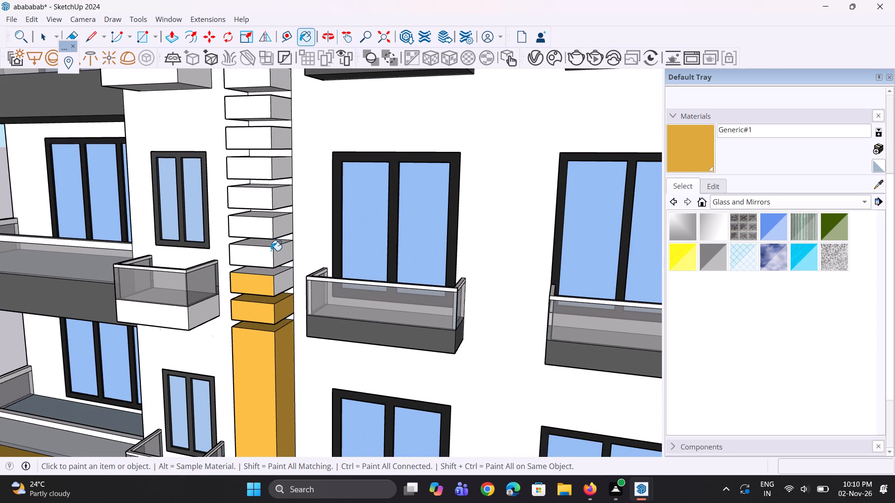
pyautogui.keyDown('ctrl'); pyautogui.click(265, 258); pyautogui.keyUp('ctrl')
pyautogui.keyDown('ctrl'); pyautogui.click(268, 232); pyautogui.keyUp('ctrl')
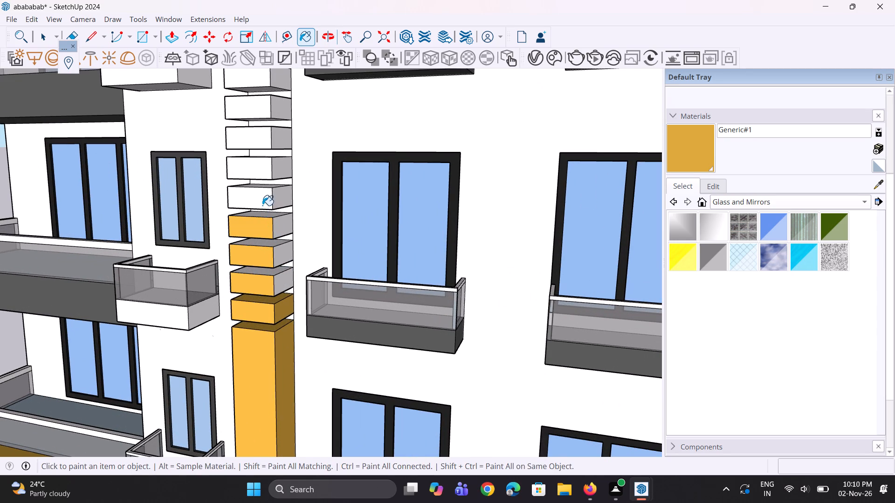
pyautogui.keyDown('ctrl'); pyautogui.click(262, 205); pyautogui.keyUp('ctrl')
# Continue up the left block column, painting four more front faces with Generic#1.
pyautogui.keyDown('ctrl'); pyautogui.scroll(-9, 276, 404); pyautogui.keyUp('ctrl')
pyautogui.keyDown('ctrl'); pyautogui.scroll(9, 260, 306); pyautogui.keyUp('ctrl')
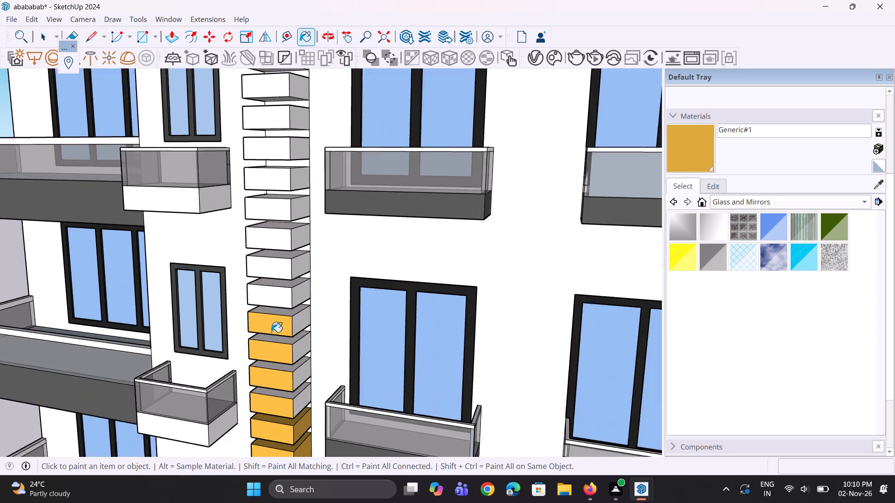
pyautogui.keyDown('ctrl'); pyautogui.scroll(1, 271, 332); pyautogui.keyUp('ctrl')
pyautogui.keyDown('ctrl'); pyautogui.click(274, 298); pyautogui.keyUp('ctrl')
pyautogui.keyDown('ctrl'); pyautogui.click(274, 257); pyautogui.keyUp('ctrl')
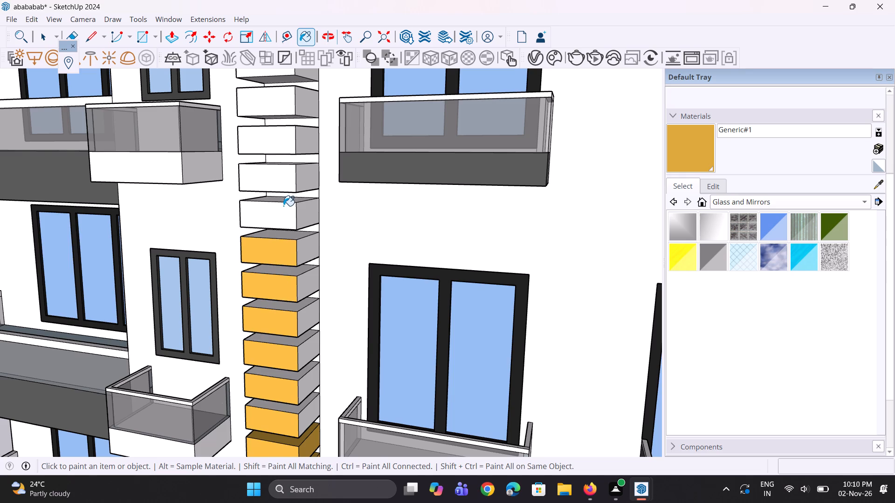
pyautogui.keyDown('ctrl'); pyautogui.click(283, 206); pyautogui.keyUp('ctrl')
pyautogui.keyDown('ctrl'); pyautogui.click(278, 181); pyautogui.keyUp('ctrl')
# Paint the front faces of the following five blocks in the left column with Generic#1.
pyautogui.keyDown('ctrl'); pyautogui.scroll(-8, 267, 360); pyautogui.keyUp('ctrl')
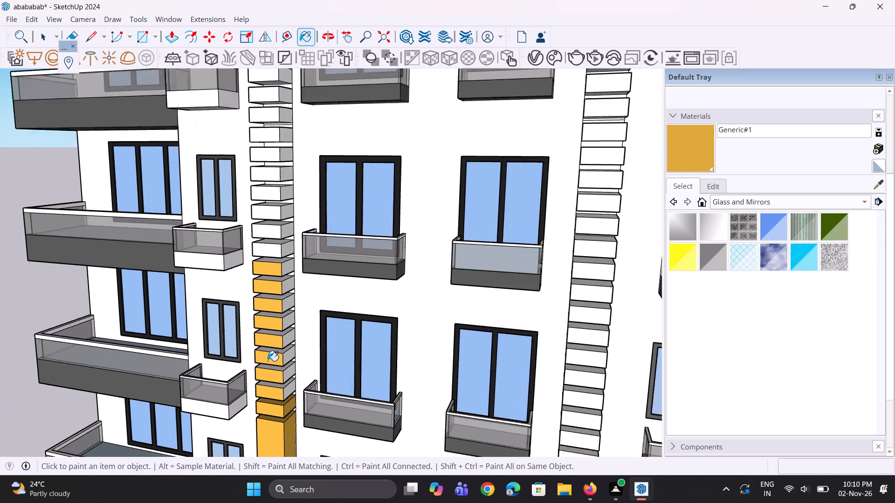
pyautogui.keyDown('ctrl'); pyautogui.scroll(-3, 268, 361); pyautogui.keyUp('ctrl')
pyautogui.keyDown('ctrl'); pyautogui.scroll(10, 268, 278); pyautogui.keyUp('ctrl')
pyautogui.keyDown('ctrl'); pyautogui.click(268, 290); pyautogui.keyUp('ctrl')
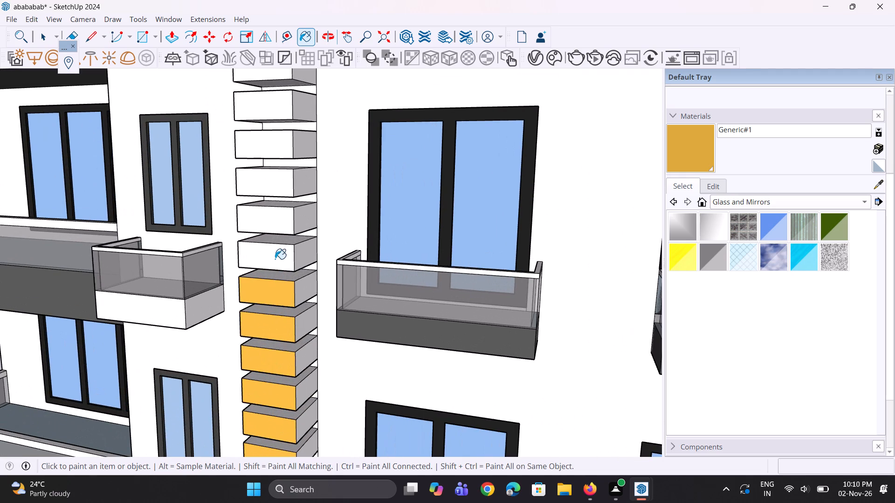
pyautogui.keyDown('ctrl'); pyautogui.click(275, 258); pyautogui.keyUp('ctrl')
pyautogui.keyDown('ctrl'); pyautogui.click(277, 224); pyautogui.keyUp('ctrl')
pyautogui.keyDown('ctrl'); pyautogui.click(272, 178); pyautogui.keyUp('ctrl')
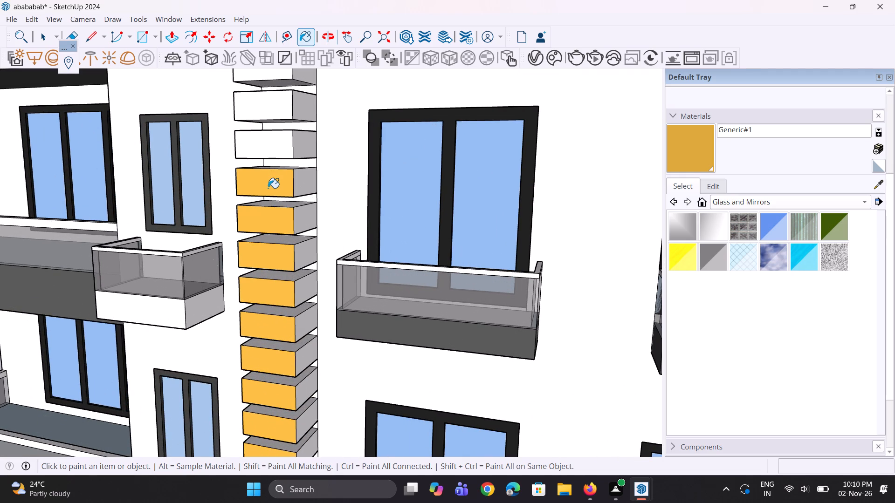
pyautogui.keyDown('ctrl'); pyautogui.click(268, 155); pyautogui.keyUp('ctrl')
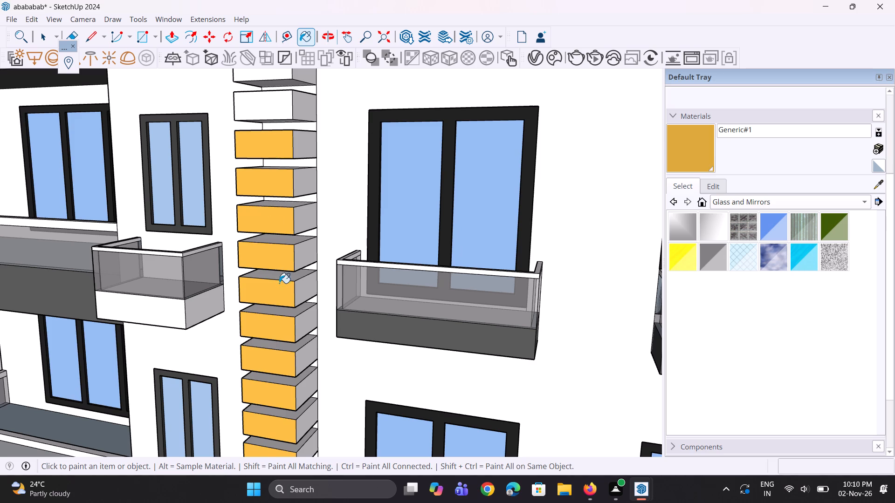
# Paint the front faces of another four blocks up the left column with Generic#1.
pyautogui.keyDown('ctrl'); pyautogui.scroll(-11, 281, 292); pyautogui.keyUp('ctrl')
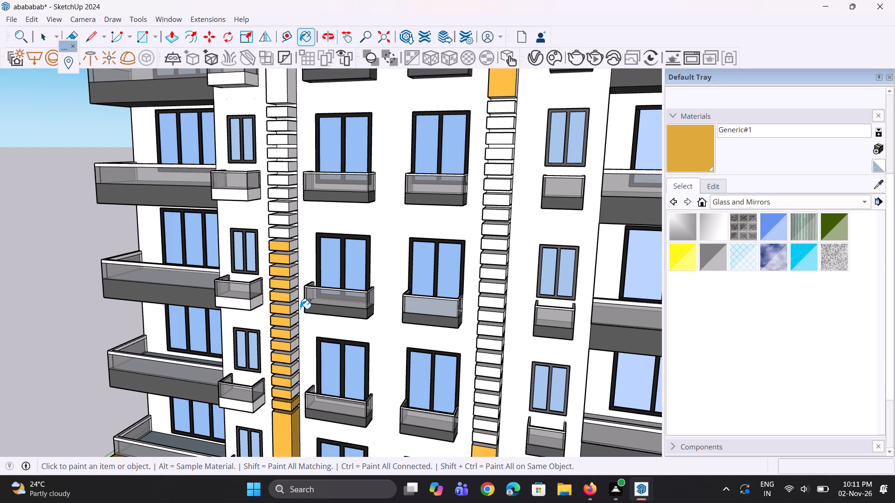
pyautogui.keyDown('ctrl'); pyautogui.scroll(-5, 304, 327); pyautogui.keyUp('ctrl')
pyautogui.keyDown('ctrl'); pyautogui.scroll(5, 299, 256); pyautogui.keyUp('ctrl')
pyautogui.keyDown('ctrl'); pyautogui.scroll(8, 266, 279); pyautogui.keyUp('ctrl')
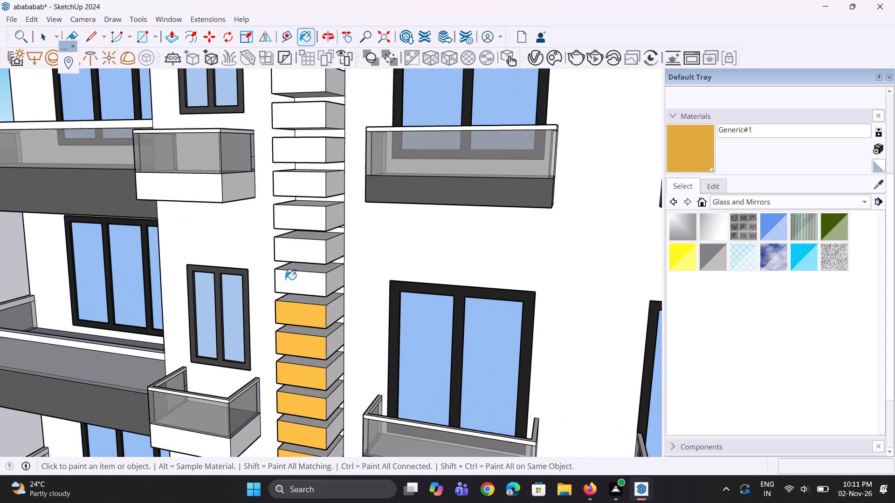
pyautogui.keyDown('ctrl'); pyautogui.click(285, 279); pyautogui.keyUp('ctrl')
pyautogui.keyDown('ctrl'); pyautogui.click(302, 250); pyautogui.keyUp('ctrl')
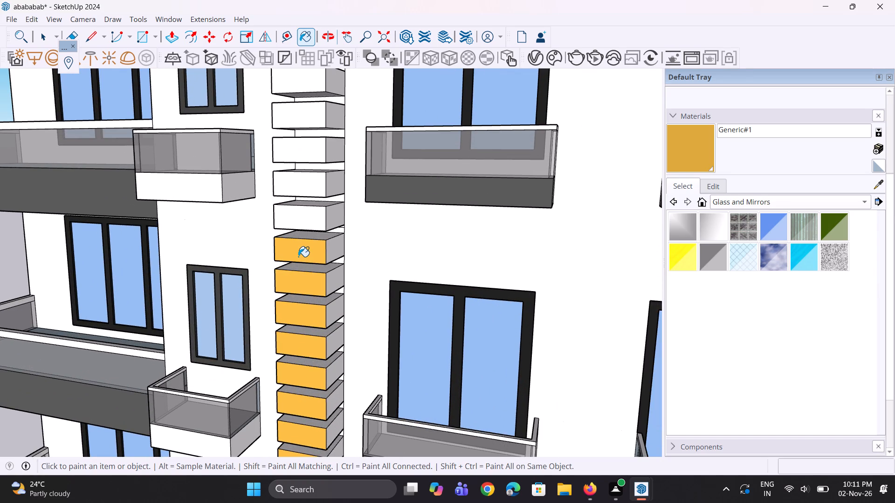
pyautogui.keyDown('ctrl'); pyautogui.scroll(-1, 306, 282); pyautogui.keyUp('ctrl')
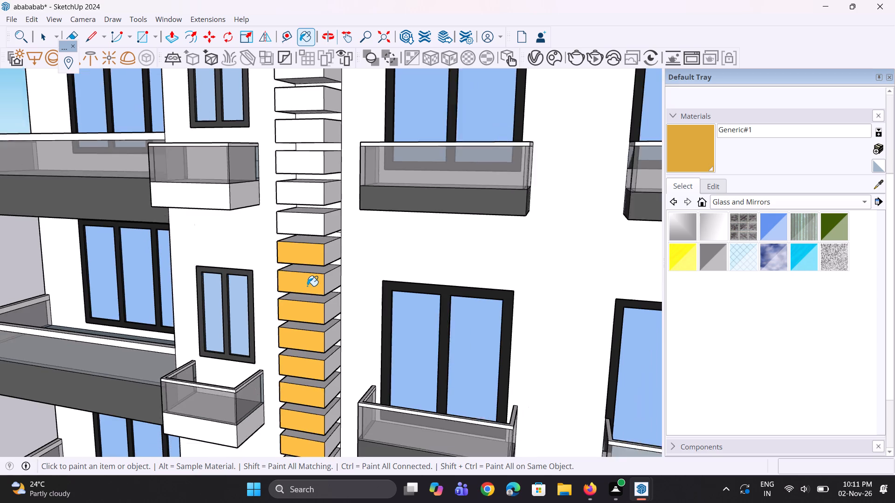
pyautogui.keyDown('ctrl'); pyautogui.scroll(-2, 307, 286); pyautogui.keyUp('ctrl')
pyautogui.keyDown('ctrl'); pyautogui.scroll(3, 310, 228); pyautogui.keyUp('ctrl')
pyautogui.keyDown('ctrl'); pyautogui.click(310, 231); pyautogui.keyUp('ctrl')
pyautogui.keyDown('ctrl'); pyautogui.click(310, 202); pyautogui.keyUp('ctrl')
# Paint the last six unpainted block fronts of the left column, up to the upper-left L-shaped frame, with Generic#1.
pyautogui.keyDown('ctrl'); pyautogui.scroll(-5, 356, 383); pyautogui.keyUp('ctrl')
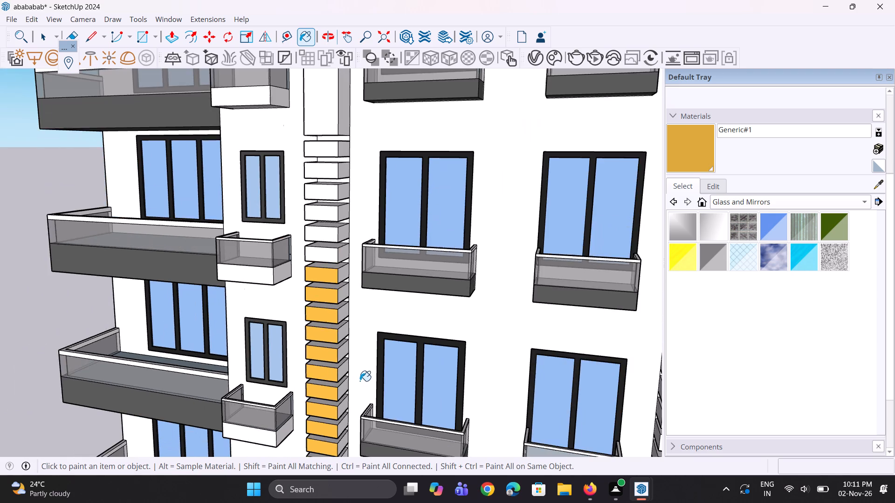
pyautogui.keyDown('ctrl'); pyautogui.moveTo(351, 372); pyautogui.dragTo(387, 380, button='middle'); pyautogui.keyUp('ctrl')
pyautogui.keyDown('ctrl'); pyautogui.scroll(6, 349, 265); pyautogui.keyUp('ctrl')
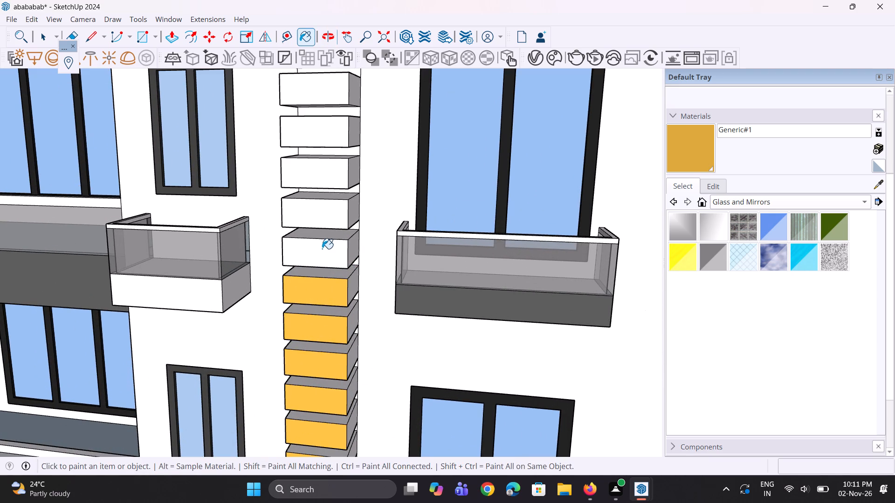
pyautogui.keyDown('ctrl'); pyautogui.click(322, 249); pyautogui.keyUp('ctrl')
pyautogui.keyDown('ctrl'); pyautogui.click(326, 213); pyautogui.keyUp('ctrl')
pyautogui.keyDown('ctrl'); pyautogui.scroll(-11, 351, 374); pyautogui.keyUp('ctrl')
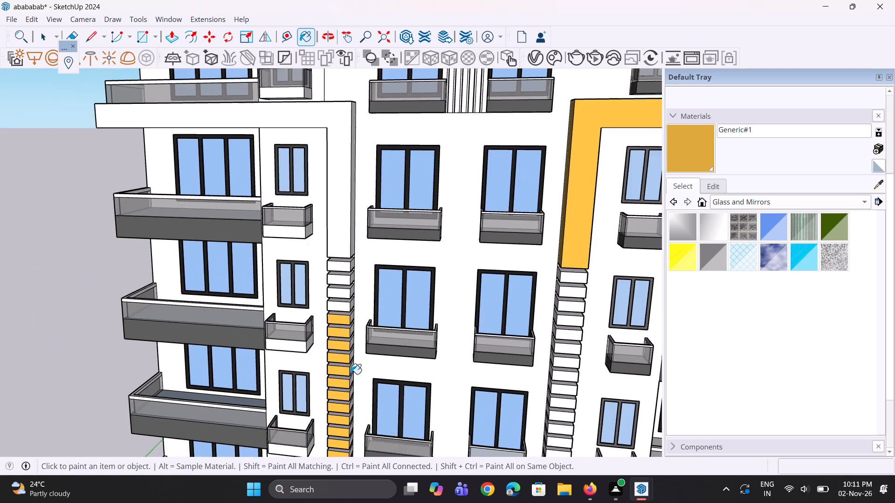
pyautogui.keyDown('ctrl'); pyautogui.scroll(4, 313, 271); pyautogui.keyUp('ctrl')
pyautogui.keyDown('ctrl'); pyautogui.scroll(5, 335, 310); pyautogui.keyUp('ctrl')
pyautogui.keyDown('ctrl'); pyautogui.click(344, 331); pyautogui.keyUp('ctrl')
pyautogui.keyDown('ctrl'); pyautogui.click(361, 305); pyautogui.keyUp('ctrl')
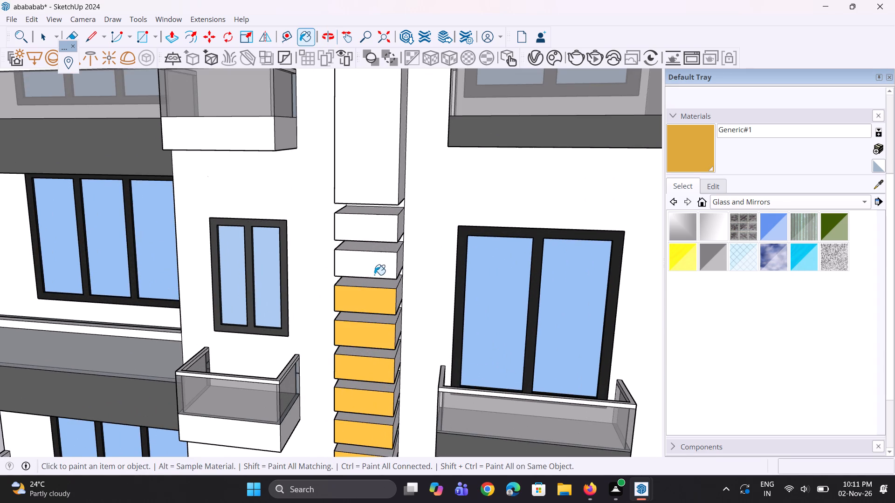
pyautogui.keyDown('ctrl'); pyautogui.click(375, 272); pyautogui.keyUp('ctrl')
pyautogui.keyDown('ctrl'); pyautogui.click(380, 231); pyautogui.keyUp('ctrl')
# Paint the front face and the upright's inner and outer sides of the upper-left L-shaped frame with Generic#1.
pyautogui.keyDown('ctrl'); pyautogui.moveTo(365, 124); pyautogui.dragTo(365, 129); pyautogui.keyUp('ctrl')
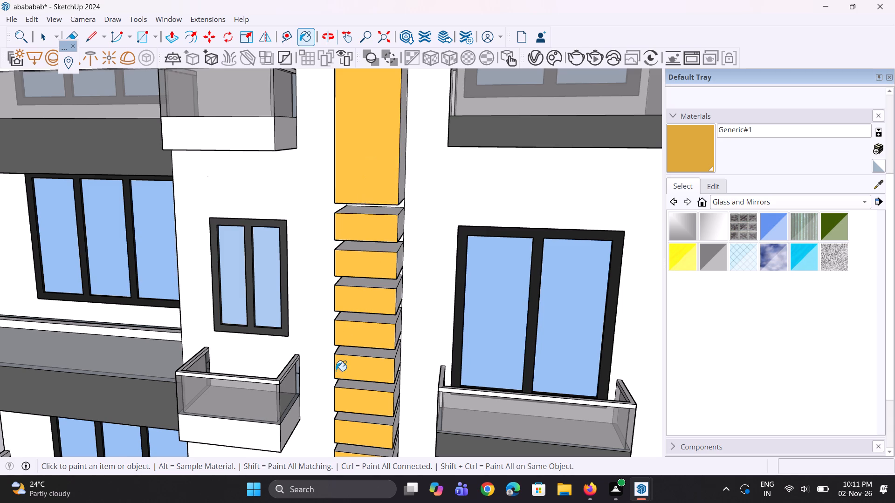
pyautogui.keyDown('ctrl'); pyautogui.scroll(-11, 337, 379); pyautogui.keyUp('ctrl')
pyautogui.keyDown('ctrl'); pyautogui.moveTo(347, 321); pyautogui.dragTo(477, 305, button='middle'); pyautogui.keyUp('ctrl')
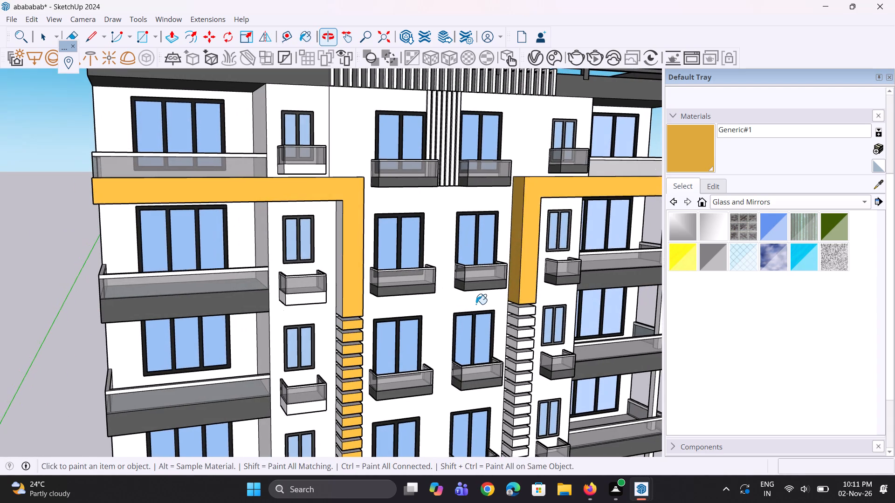
pyautogui.keyDown('ctrl'); pyautogui.scroll(2, 445, 297); pyautogui.keyUp('ctrl')
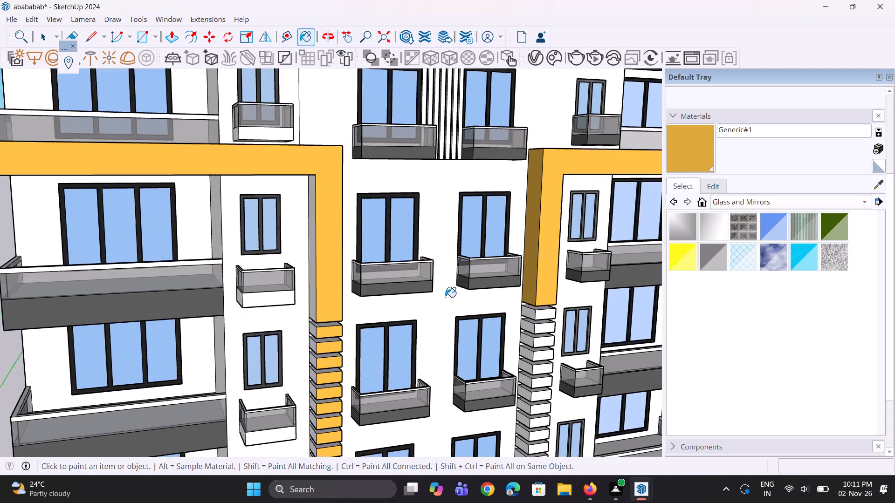
pyautogui.keyDown('ctrl'); pyautogui.scroll(1, 445, 297); pyautogui.keyUp('ctrl')
pyautogui.keyDown('ctrl'); pyautogui.scroll(2, 289, 272); pyautogui.keyUp('ctrl')
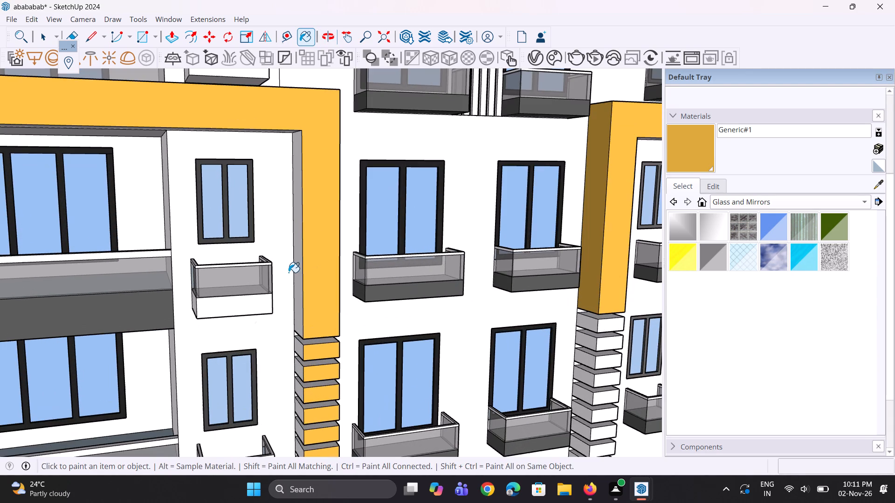
pyautogui.keyDown('ctrl'); pyautogui.click(297, 283); pyautogui.keyUp('ctrl')
pyautogui.keyDown('ctrl'); pyautogui.scroll(1, 385, 297); pyautogui.keyUp('ctrl')
pyautogui.keyDown('ctrl'); pyautogui.moveTo(385, 297); pyautogui.dragTo(372, 297, button='middle'); pyautogui.keyUp('ctrl')
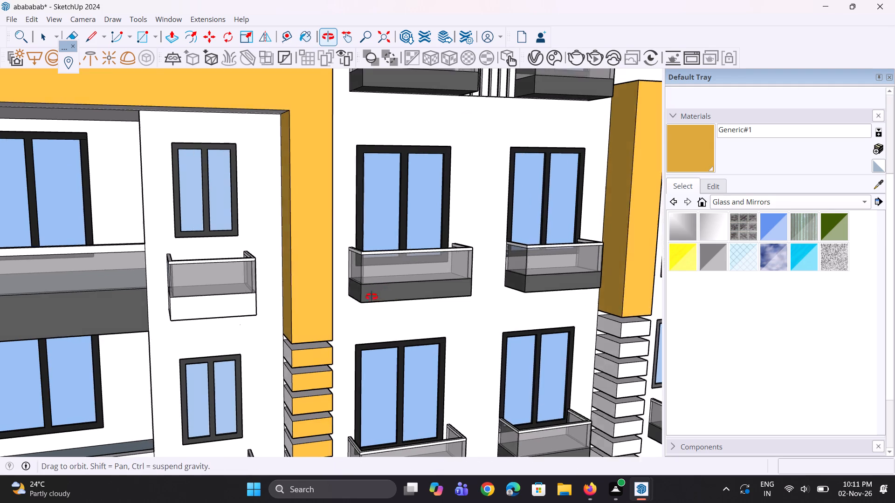
pyautogui.keyDown('ctrl'); pyautogui.moveTo(372, 297); pyautogui.dragTo(177, 280, button='middle'); pyautogui.keyUp('ctrl')
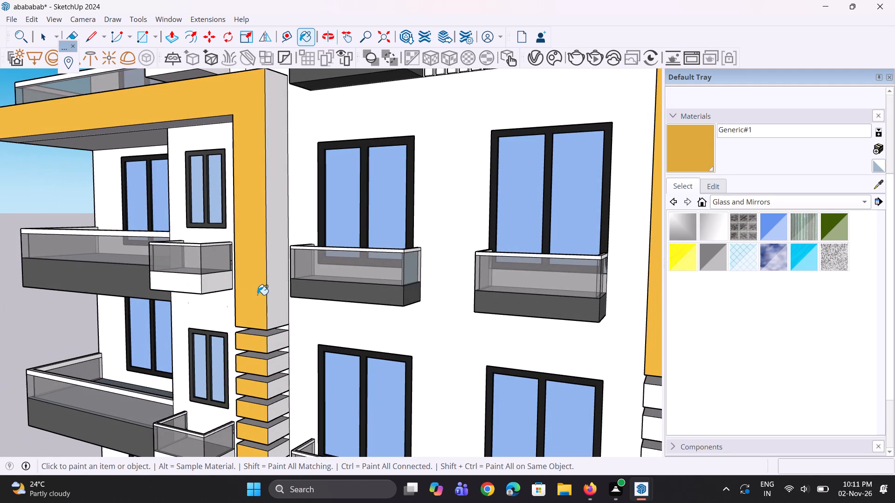
pyautogui.keyDown('ctrl'); pyautogui.click(272, 306); pyautogui.keyUp('ctrl')
# Paint the inner side faces of the top four blocks in the left column, below the upper-left L-shaped frame, with Generic#1.
pyautogui.keyDown('ctrl'); pyautogui.scroll(3, 274, 353); pyautogui.keyUp('ctrl')
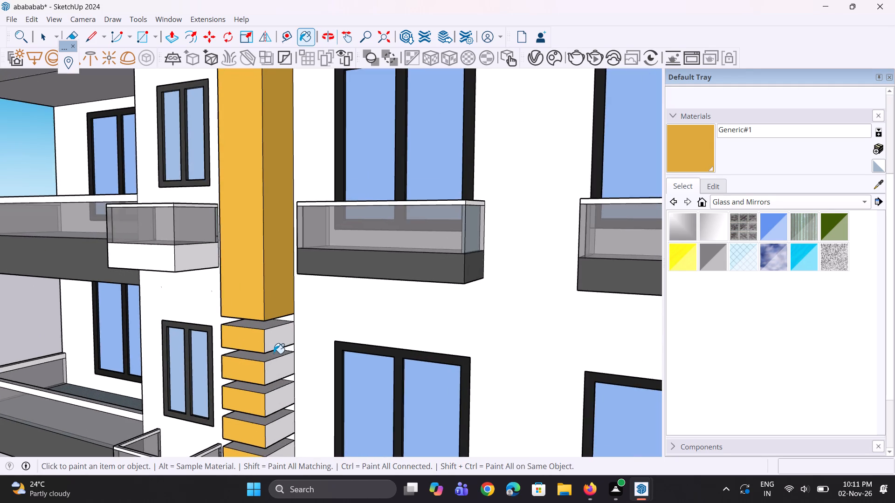
pyautogui.keyDown('ctrl'); pyautogui.scroll(2, 274, 353); pyautogui.keyUp('ctrl')
pyautogui.keyDown('ctrl'); pyautogui.click(275, 339); pyautogui.keyUp('ctrl')
pyautogui.keyDown('ctrl'); pyautogui.scroll(-4, 262, 276); pyautogui.keyUp('ctrl')
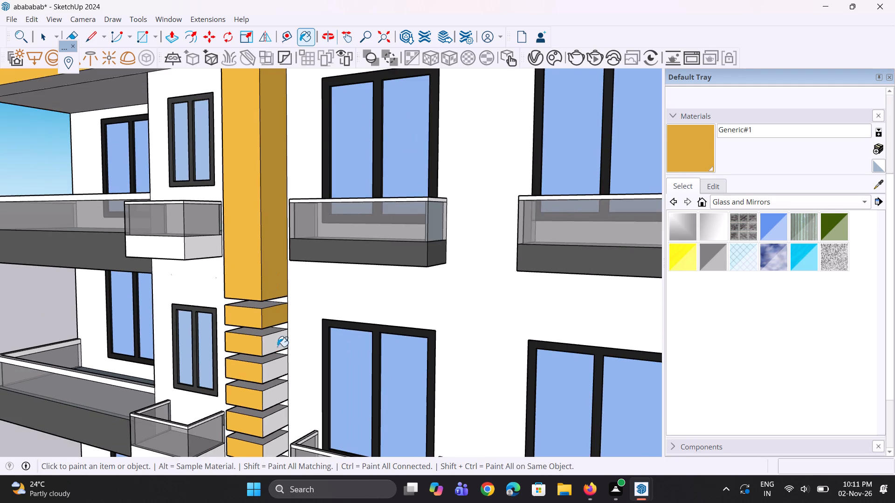
pyautogui.keyDown('ctrl'); pyautogui.scroll(3, 277, 383); pyautogui.keyUp('ctrl')
pyautogui.keyDown('ctrl'); pyautogui.click(275, 326); pyautogui.keyUp('ctrl')
pyautogui.keyDown('ctrl'); pyautogui.click(281, 368); pyautogui.keyUp('ctrl')
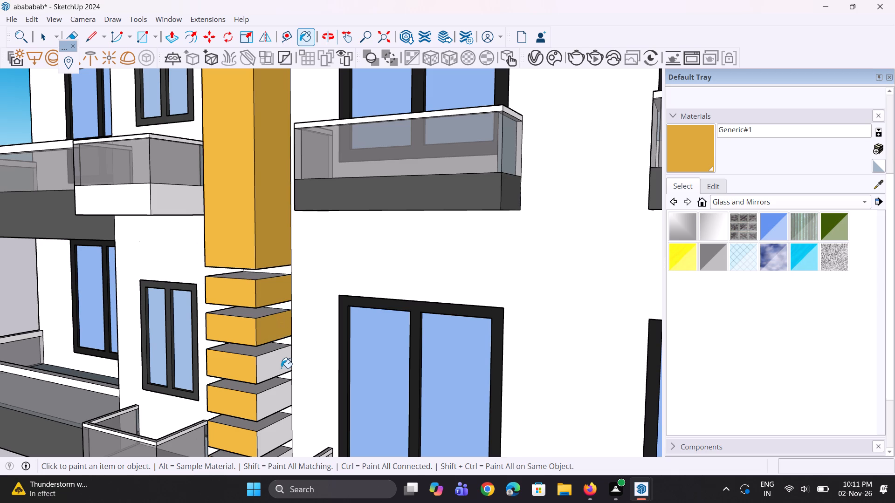
pyautogui.keyDown('ctrl'); pyautogui.scroll(-5, 309, 281); pyautogui.keyUp('ctrl')
pyautogui.keyDown('ctrl'); pyautogui.scroll(6, 273, 386); pyautogui.keyUp('ctrl')
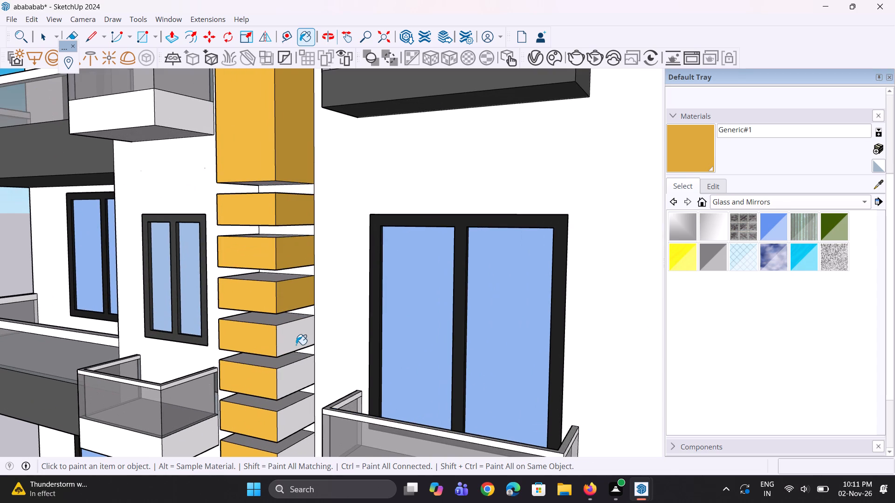
pyautogui.keyDown('ctrl'); pyautogui.click(296, 345); pyautogui.keyUp('ctrl')
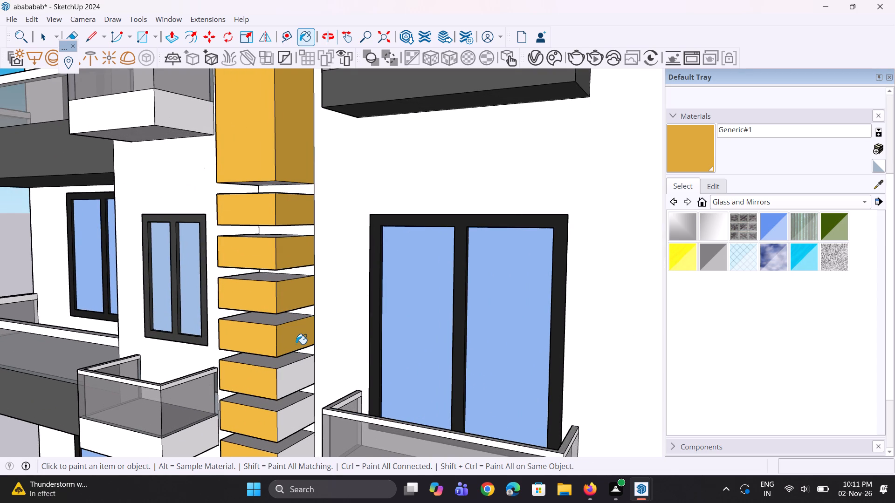
# Paint the inner side faces of the following five blocks down the left column with Generic#1.
pyautogui.keyDown('ctrl'); pyautogui.scroll(-10, 319, 254); pyautogui.keyUp('ctrl')
pyautogui.keyDown('ctrl'); pyautogui.scroll(6, 303, 306); pyautogui.keyUp('ctrl')
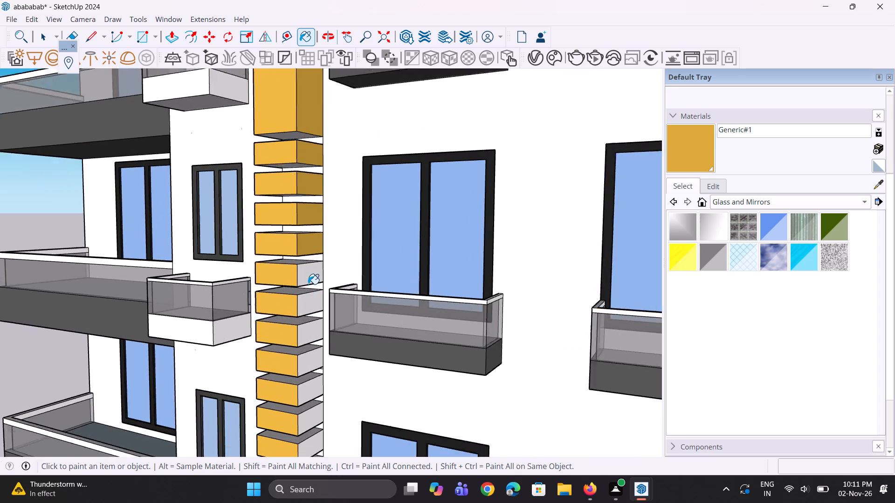
pyautogui.keyDown('ctrl'); pyautogui.scroll(3, 308, 284); pyautogui.keyUp('ctrl')
pyautogui.keyDown('ctrl'); pyautogui.click(310, 281); pyautogui.keyUp('ctrl')
pyautogui.keyDown('ctrl'); pyautogui.scroll(3, 308, 326); pyautogui.keyUp('ctrl')
pyautogui.keyDown('ctrl'); pyautogui.click(308, 308); pyautogui.keyUp('ctrl')
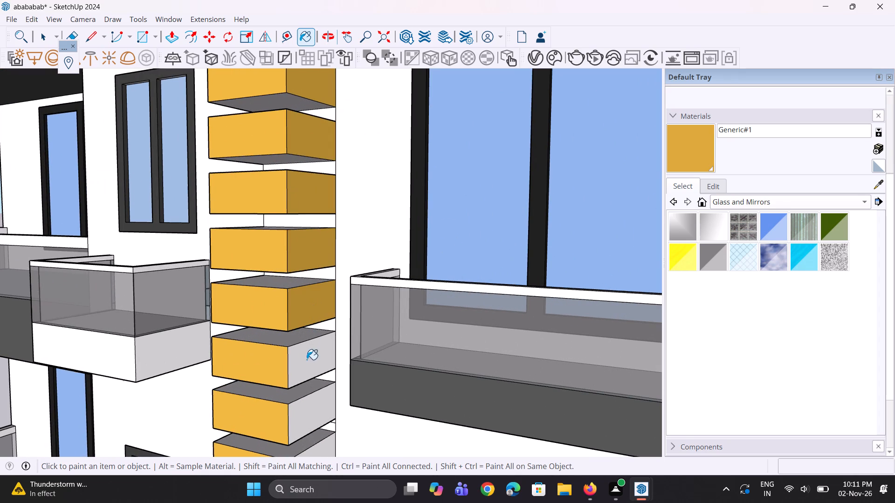
pyautogui.keyDown('ctrl'); pyautogui.click(307, 359); pyautogui.keyUp('ctrl')
pyautogui.keyDown('ctrl'); pyautogui.scroll(-10, 324, 252); pyautogui.keyUp('ctrl')
pyautogui.keyDown('ctrl'); pyautogui.scroll(4, 316, 348); pyautogui.keyUp('ctrl')
pyautogui.keyDown('ctrl'); pyautogui.scroll(3, 321, 308); pyautogui.keyUp('ctrl')
pyautogui.keyDown('ctrl'); pyautogui.click(322, 298); pyautogui.keyUp('ctrl')
pyautogui.keyDown('ctrl'); pyautogui.click(322, 331); pyautogui.keyUp('ctrl')
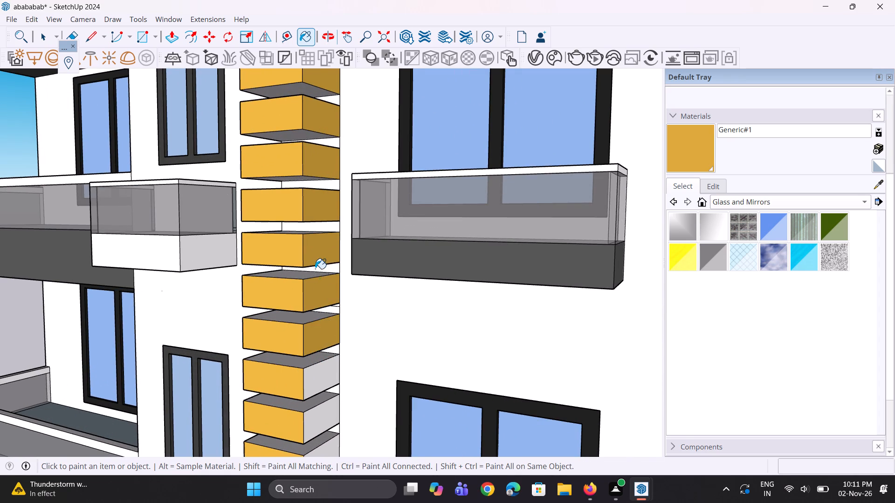
# Paint the inner side faces of another four blocks down the left column with Generic#1.
pyautogui.keyDown('ctrl'); pyautogui.scroll(-10, 315, 269); pyautogui.keyUp('ctrl')
pyautogui.keyDown('ctrl'); pyautogui.scroll(9, 315, 333); pyautogui.keyUp('ctrl')
pyautogui.keyDown('ctrl'); pyautogui.click(318, 297); pyautogui.keyUp('ctrl')
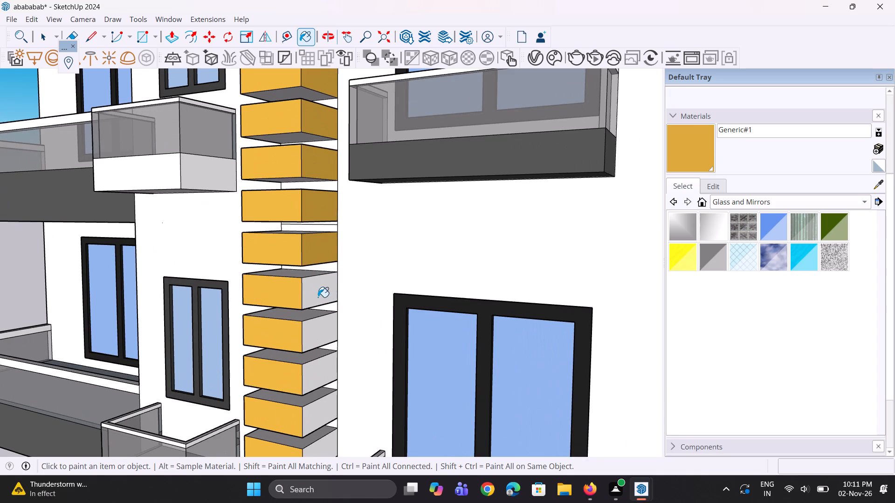
pyautogui.keyDown('ctrl'); pyautogui.click(317, 333); pyautogui.keyUp('ctrl')
pyautogui.keyDown('ctrl'); pyautogui.scroll(-6, 297, 276); pyautogui.keyUp('ctrl')
pyautogui.keyDown('ctrl'); pyautogui.scroll(3, 305, 344); pyautogui.keyUp('ctrl')
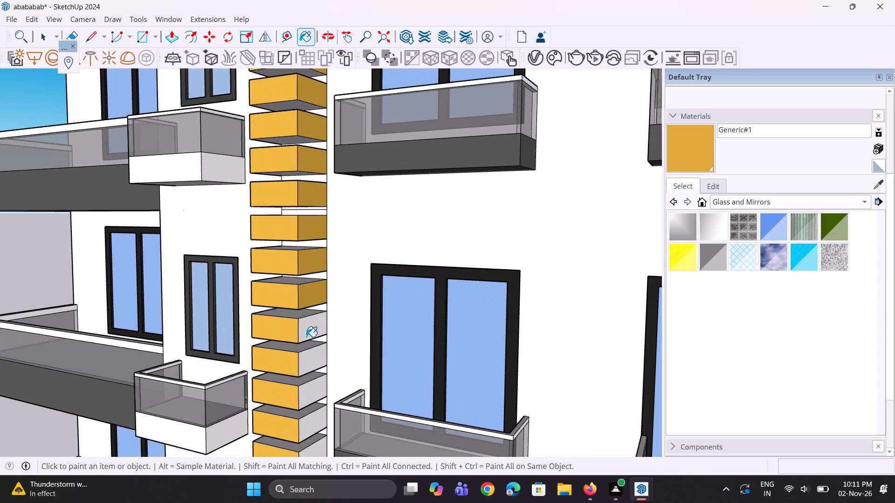
pyautogui.keyDown('ctrl'); pyautogui.click(307, 332); pyautogui.keyUp('ctrl')
pyautogui.keyDown('ctrl'); pyautogui.click(315, 362); pyautogui.keyUp('ctrl')
# Paint the inner side faces of the following five blocks down the left column with Generic#1.
pyautogui.keyDown('ctrl'); pyautogui.scroll(-6, 319, 281); pyautogui.keyUp('ctrl')
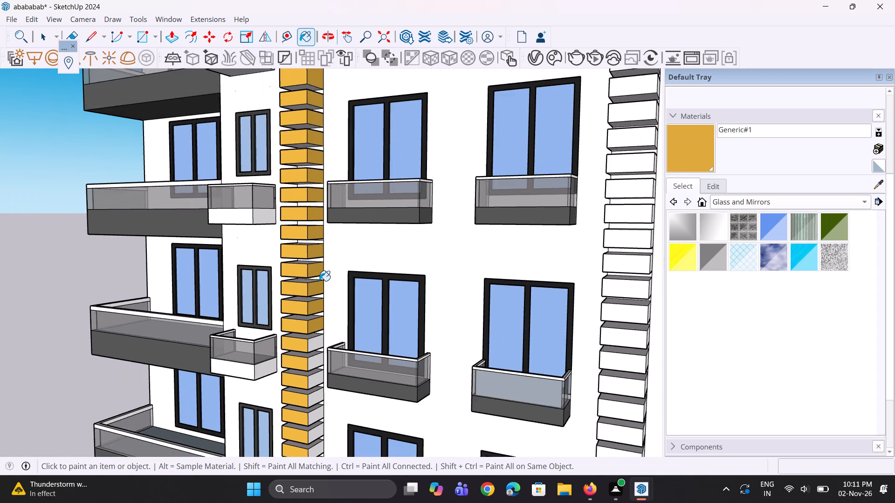
pyautogui.keyDown('ctrl'); pyautogui.scroll(-5, 319, 281); pyautogui.keyUp('ctrl')
pyautogui.keyDown('ctrl'); pyautogui.scroll(6, 309, 366); pyautogui.keyUp('ctrl')
pyautogui.keyDown('ctrl'); pyautogui.scroll(5, 320, 292); pyautogui.keyUp('ctrl')
pyautogui.keyDown('ctrl'); pyautogui.click(320, 283); pyautogui.keyUp('ctrl')
pyautogui.keyDown('ctrl'); pyautogui.click(324, 320); pyautogui.keyUp('ctrl')
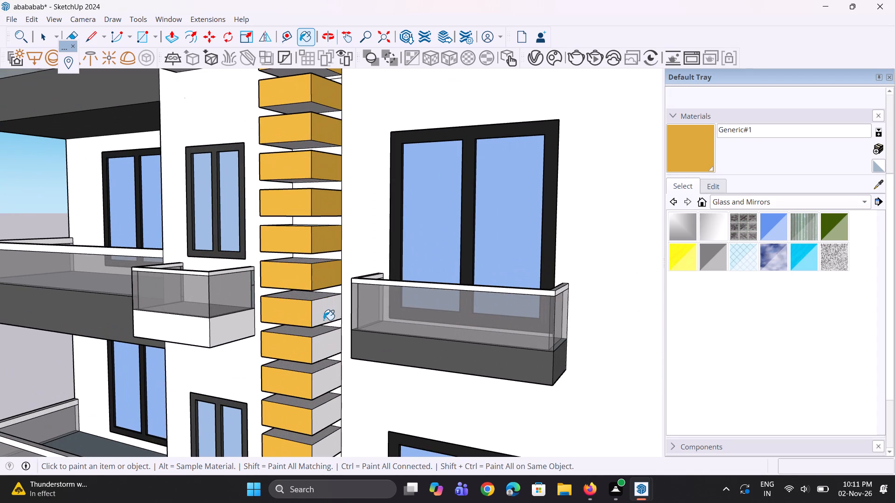
pyautogui.keyDown('ctrl'); pyautogui.click(324, 345); pyautogui.keyUp('ctrl')
pyautogui.keyDown('ctrl'); pyautogui.scroll(-10, 307, 251); pyautogui.keyUp('ctrl')
pyautogui.keyDown('ctrl'); pyautogui.scroll(9, 309, 310); pyautogui.keyUp('ctrl')
pyautogui.keyDown('ctrl'); pyautogui.click(317, 308); pyautogui.keyUp('ctrl')
pyautogui.keyDown('ctrl'); pyautogui.click(321, 333); pyautogui.keyUp('ctrl')
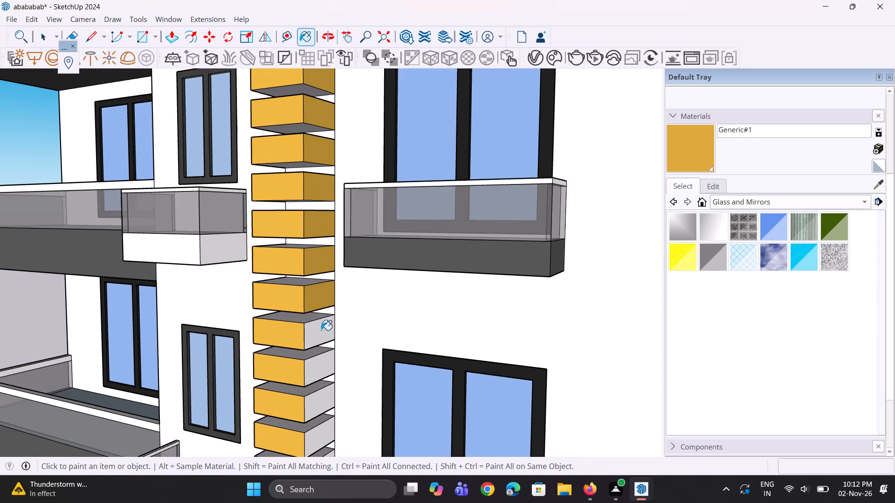
# Paint the inner side faces of the last five unpainted blocks near the left column's bottom with Generic#1.
pyautogui.keyDown('ctrl'); pyautogui.scroll(-10, 317, 257); pyautogui.keyUp('ctrl')
pyautogui.keyDown('ctrl'); pyautogui.scroll(5, 310, 307); pyautogui.keyUp('ctrl')
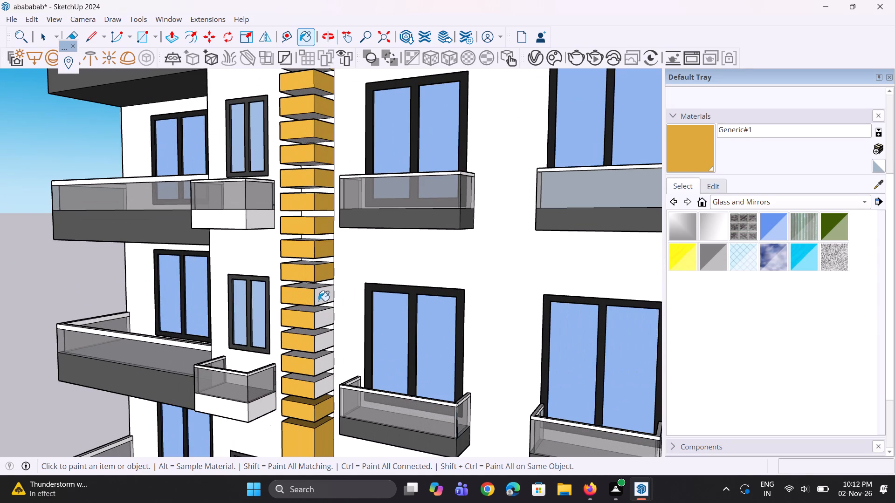
pyautogui.keyDown('ctrl'); pyautogui.click(321, 300); pyautogui.keyUp('ctrl')
pyautogui.keyDown('ctrl'); pyautogui.scroll(6, 318, 333); pyautogui.keyUp('ctrl')
pyautogui.keyDown('ctrl'); pyautogui.click(324, 316); pyautogui.keyUp('ctrl')
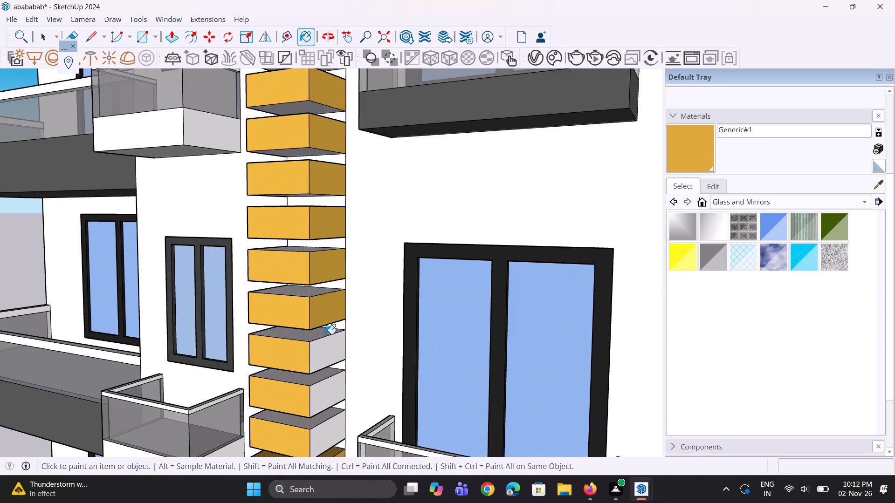
pyautogui.keyDown('ctrl'); pyautogui.click(324, 350); pyautogui.keyUp('ctrl')
pyautogui.keyDown('ctrl'); pyautogui.scroll(-12, 317, 285); pyautogui.keyUp('ctrl')
pyautogui.keyDown('ctrl'); pyautogui.scroll(5, 313, 324); pyautogui.keyUp('ctrl')
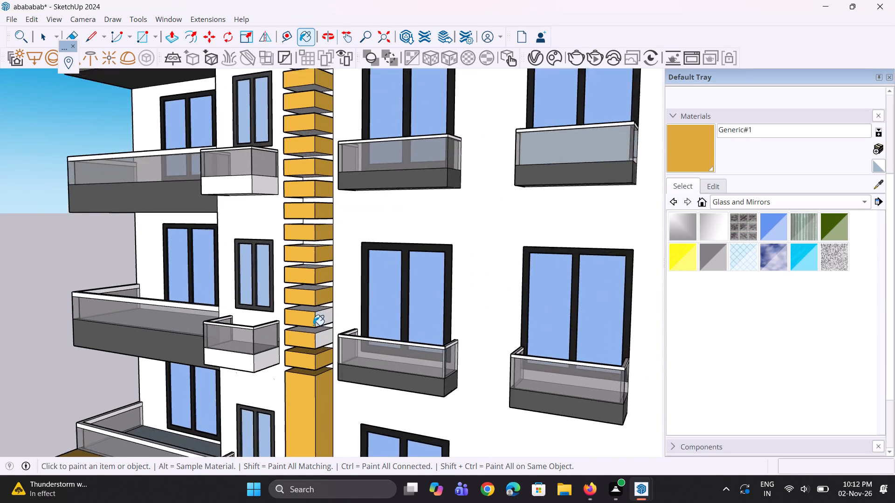
pyautogui.keyDown('ctrl'); pyautogui.click(321, 317); pyautogui.keyUp('ctrl')
pyautogui.keyDown('ctrl'); pyautogui.click(324, 341); pyautogui.keyUp('ctrl')
# Paint the outer side faces of the lowest six unpainted blocks in the left column with Generic#1.
pyautogui.keyDown('ctrl'); pyautogui.moveTo(276, 332); pyautogui.dragTo(358, 332, button='middle'); pyautogui.keyUp('ctrl')
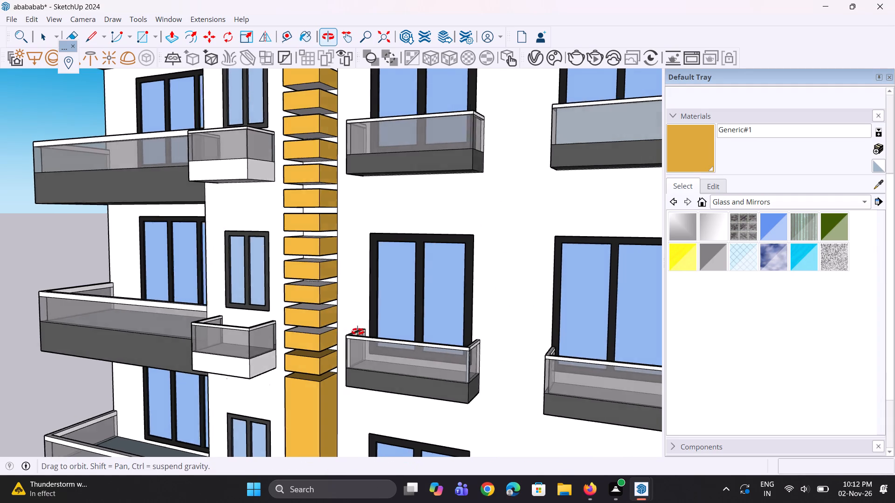
pyautogui.keyDown('ctrl'); pyautogui.moveTo(358, 332); pyautogui.dragTo(534, 344, button='middle'); pyautogui.keyUp('ctrl')
pyautogui.keyDown('ctrl'); pyautogui.scroll(4, 363, 345); pyautogui.keyUp('ctrl')
pyautogui.keyDown('ctrl'); pyautogui.click(342, 346); pyautogui.keyUp('ctrl')
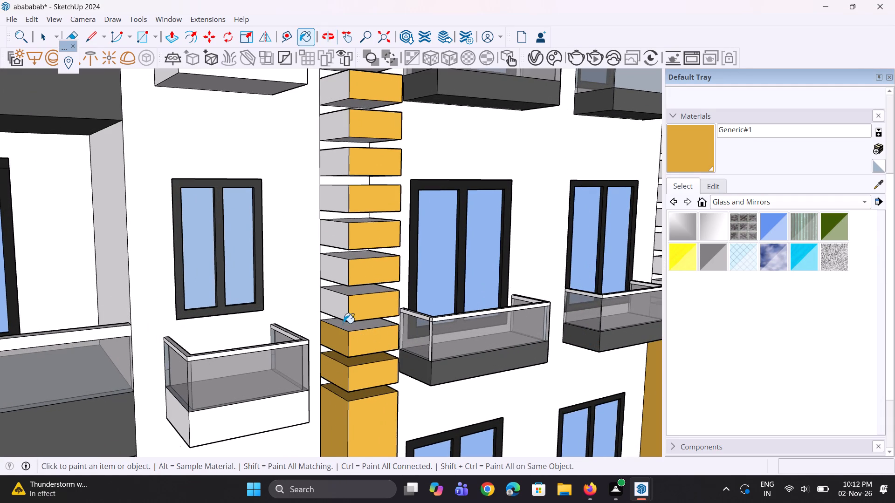
pyautogui.keyDown('ctrl'); pyautogui.click(343, 313); pyautogui.keyUp('ctrl')
pyautogui.keyDown('ctrl'); pyautogui.scroll(-12, 340, 419); pyautogui.keyUp('ctrl')
pyautogui.keyDown('ctrl'); pyautogui.scroll(3, 346, 313); pyautogui.keyUp('ctrl')
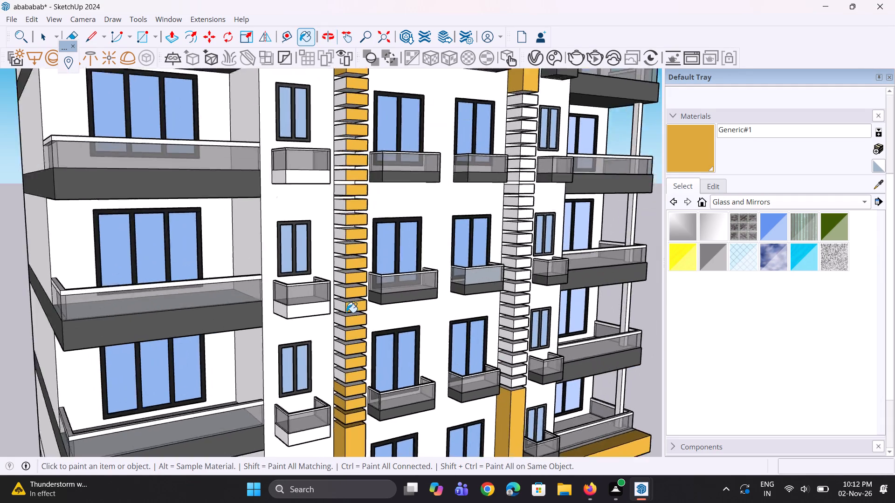
pyautogui.keyDown('ctrl'); pyautogui.scroll(2, 346, 313); pyautogui.keyUp('ctrl')
pyautogui.keyDown('ctrl'); pyautogui.scroll(4, 347, 377); pyautogui.keyUp('ctrl')
pyautogui.keyDown('ctrl'); pyautogui.click(335, 407); pyautogui.keyUp('ctrl')
pyautogui.keyDown('ctrl'); pyautogui.click(339, 386); pyautogui.keyUp('ctrl')
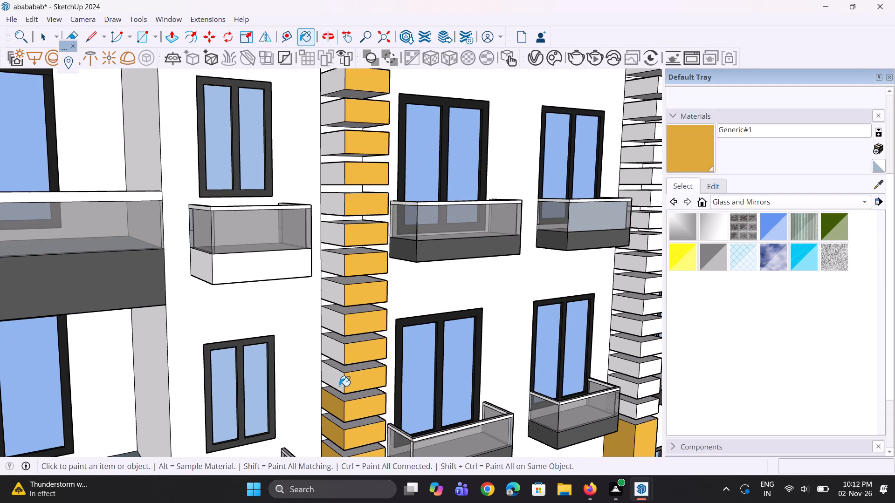
pyautogui.keyDown('ctrl'); pyautogui.click(340, 360); pyautogui.keyUp('ctrl')
pyautogui.keyDown('ctrl'); pyautogui.click(340, 330); pyautogui.keyUp('ctrl')
# Paint the outer side faces of the following four blocks up the left column with Generic#1.
pyautogui.keyDown('ctrl'); pyautogui.scroll(-4, 352, 376); pyautogui.keyUp('ctrl')
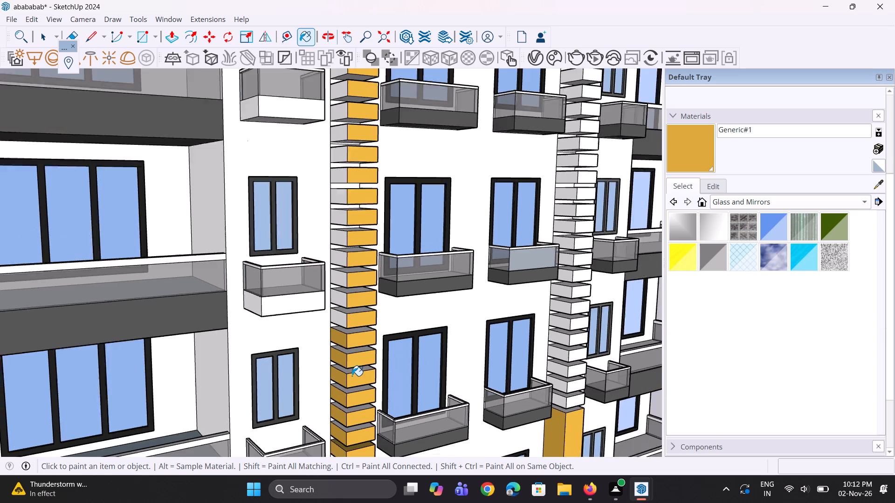
pyautogui.keyDown('ctrl'); pyautogui.scroll(-1, 352, 376); pyautogui.keyUp('ctrl')
pyautogui.keyDown('ctrl'); pyautogui.scroll(7, 350, 313); pyautogui.keyUp('ctrl')
pyautogui.keyDown('ctrl'); pyautogui.click(338, 330); pyautogui.keyUp('ctrl')
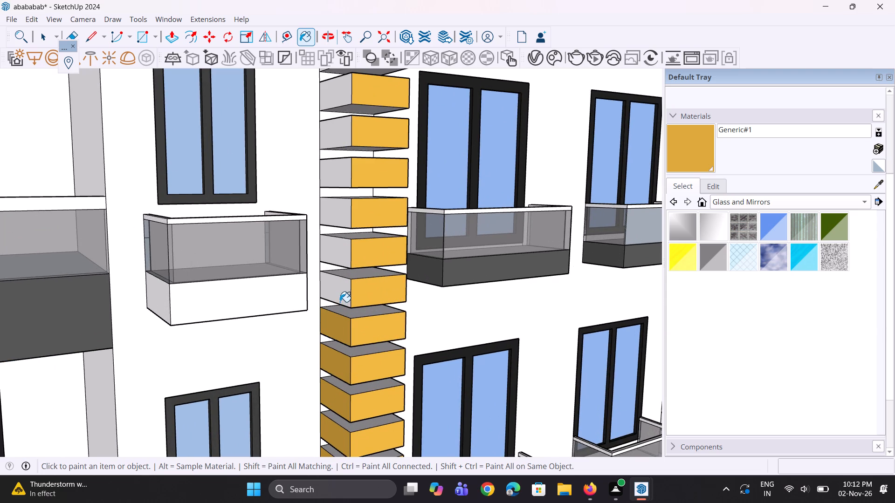
pyautogui.keyDown('ctrl'); pyautogui.click(340, 302); pyautogui.keyUp('ctrl')
pyautogui.keyDown('ctrl'); pyautogui.scroll(-10, 353, 375); pyautogui.keyUp('ctrl')
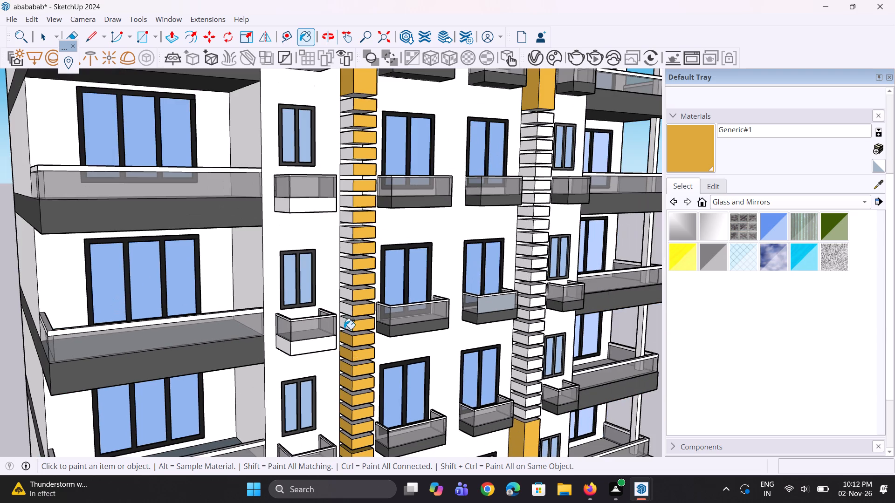
pyautogui.keyDown('ctrl'); pyautogui.scroll(7, 343, 319); pyautogui.keyUp('ctrl')
pyautogui.keyDown('ctrl'); pyautogui.click(349, 332); pyautogui.keyUp('ctrl')
pyautogui.keyDown('ctrl'); pyautogui.click(354, 302); pyautogui.keyUp('ctrl')
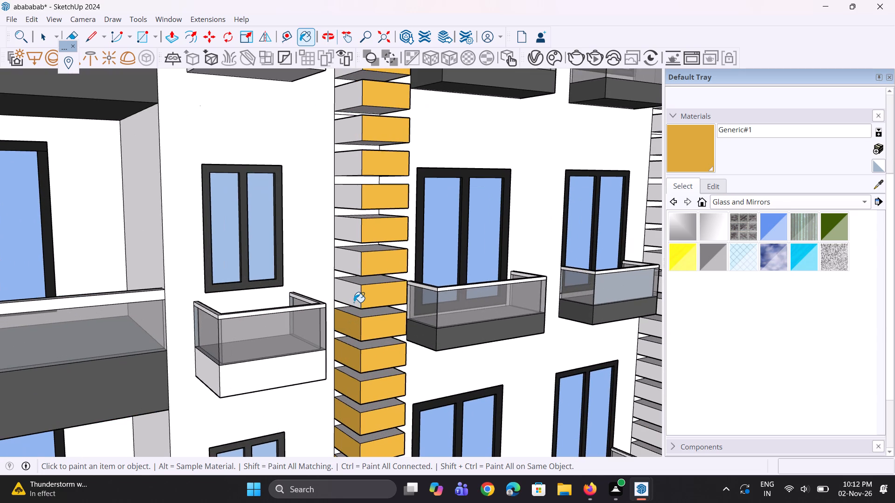
# Paint the outer side faces of another five blocks up the left column with Generic#1.
pyautogui.keyDown('ctrl'); pyautogui.scroll(-15, 349, 353); pyautogui.keyUp('ctrl')
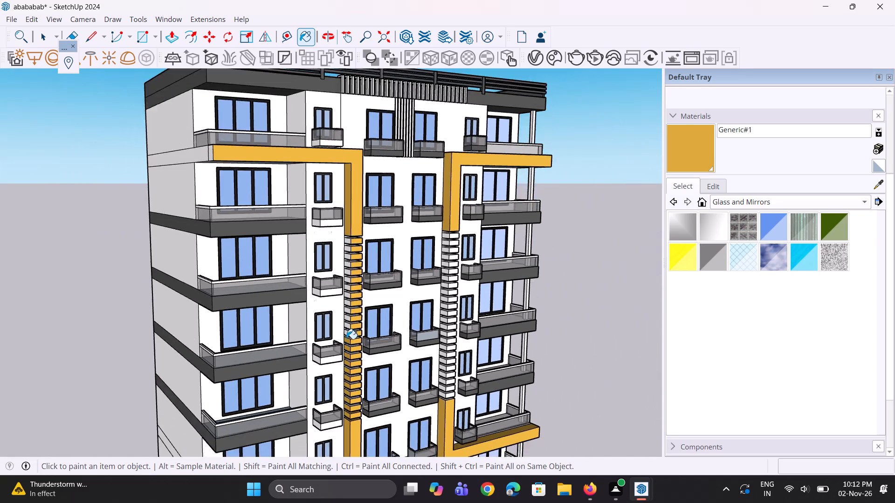
pyautogui.keyDown('ctrl'); pyautogui.scroll(8, 346, 339); pyautogui.keyUp('ctrl')
pyautogui.keyDown('ctrl'); pyautogui.click(348, 331); pyautogui.keyUp('ctrl')
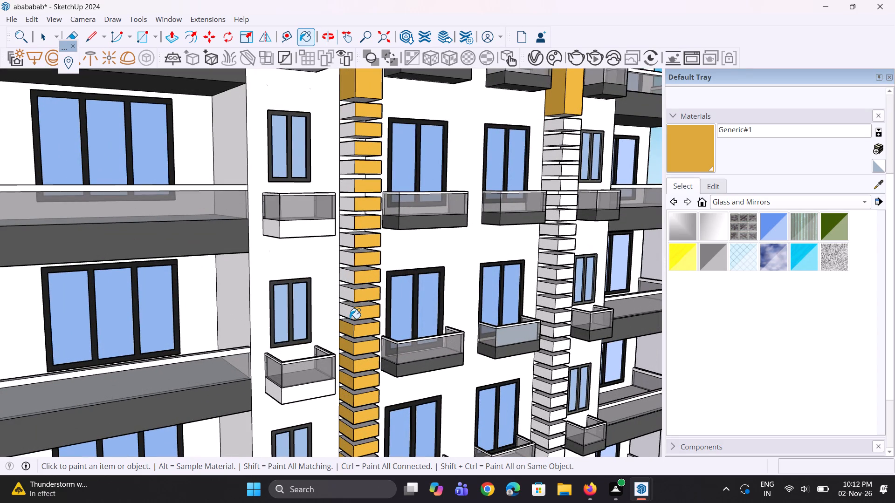
pyautogui.keyDown('ctrl'); pyautogui.click(350, 319); pyautogui.keyUp('ctrl')
pyautogui.keyDown('ctrl'); pyautogui.scroll(2, 350, 309); pyautogui.keyUp('ctrl')
pyautogui.keyDown('ctrl'); pyautogui.click(350, 311); pyautogui.keyUp('ctrl')
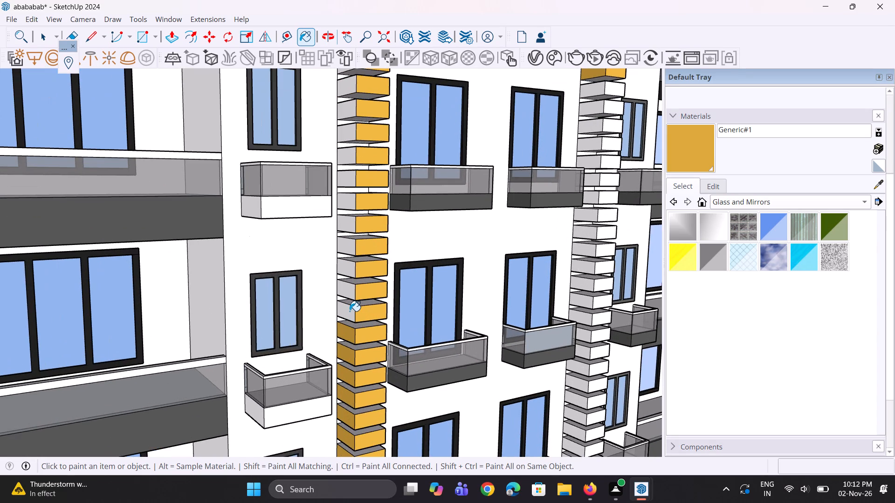
pyautogui.keyDown('ctrl'); pyautogui.scroll(4, 352, 293); pyautogui.keyUp('ctrl')
pyautogui.keyDown('ctrl'); pyautogui.click(352, 292); pyautogui.keyUp('ctrl')
pyautogui.keyDown('ctrl'); pyautogui.click(351, 261); pyautogui.keyUp('ctrl')
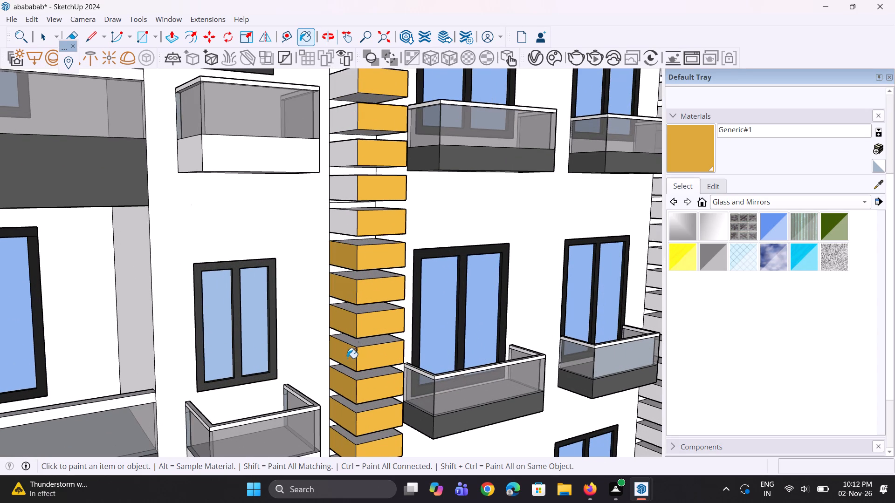
# Paint the outer side faces of the remaining nine blocks below the upper-left L-shaped frame with Generic#1.
pyautogui.keyDown('ctrl'); pyautogui.scroll(-11, 346, 366); pyautogui.keyUp('ctrl')
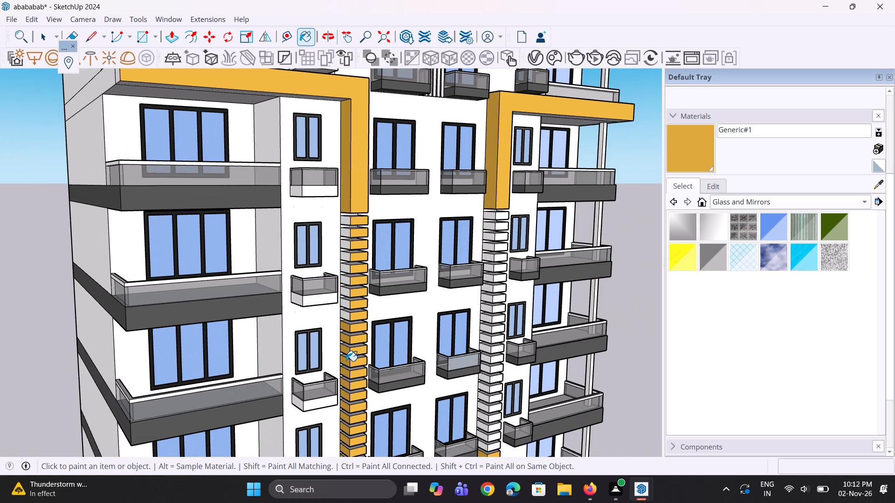
pyautogui.keyDown('ctrl'); pyautogui.scroll(3, 346, 270); pyautogui.keyUp('ctrl')
pyautogui.keyDown('ctrl'); pyautogui.scroll(3, 341, 218); pyautogui.keyUp('ctrl')
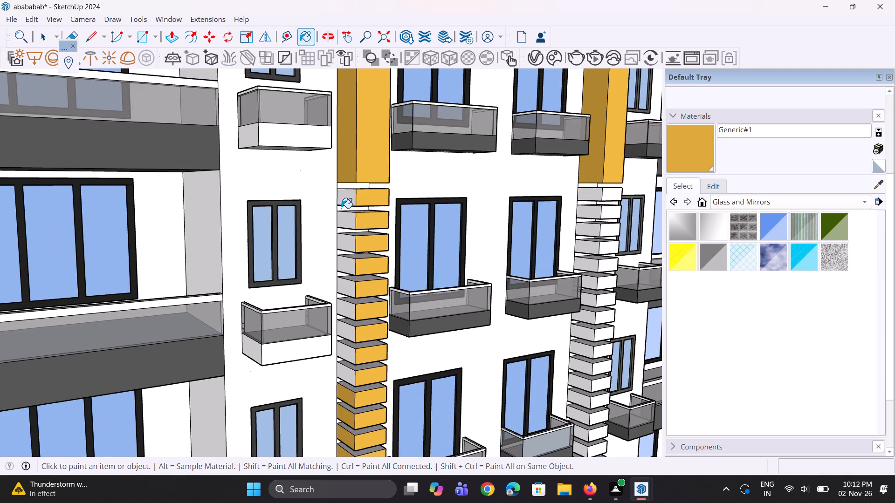
pyautogui.keyDown('ctrl'); pyautogui.click(343, 198); pyautogui.keyUp('ctrl')
pyautogui.keyDown('ctrl'); pyautogui.scroll(3, 344, 224); pyautogui.keyUp('ctrl')
pyautogui.keyDown('ctrl'); pyautogui.click(348, 224); pyautogui.keyUp('ctrl')
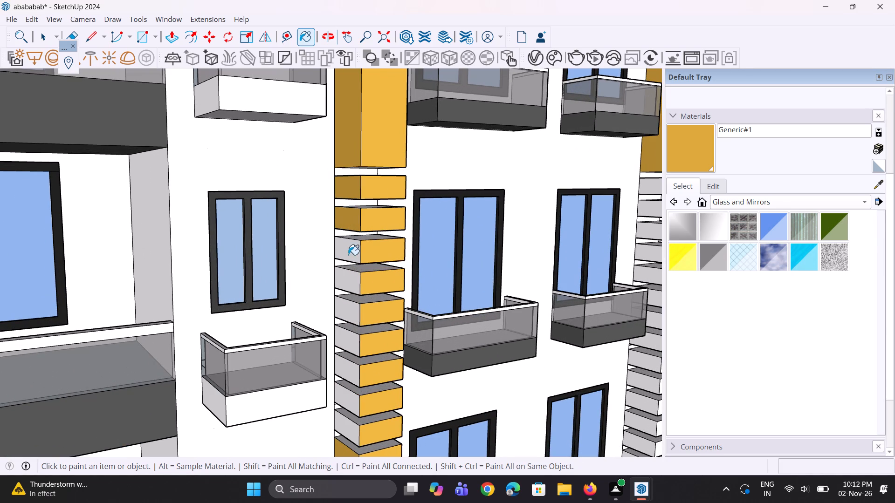
pyautogui.keyDown('ctrl'); pyautogui.click(348, 255); pyautogui.keyUp('ctrl')
pyautogui.keyDown('ctrl'); pyautogui.click(353, 278); pyautogui.keyUp('ctrl')
pyautogui.keyDown('ctrl'); pyautogui.click(353, 306); pyautogui.keyUp('ctrl')
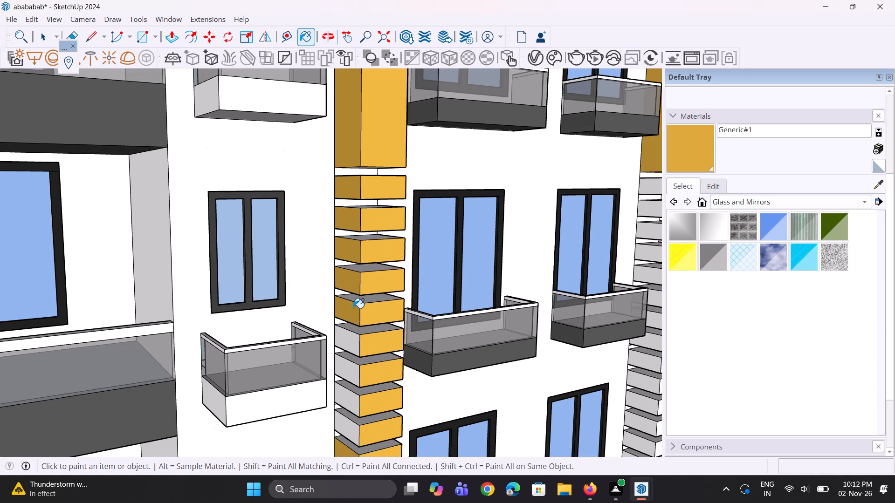
pyautogui.keyDown('ctrl'); pyautogui.click(352, 344); pyautogui.keyUp('ctrl')
pyautogui.keyDown('ctrl'); pyautogui.click(346, 374); pyautogui.keyUp('ctrl')
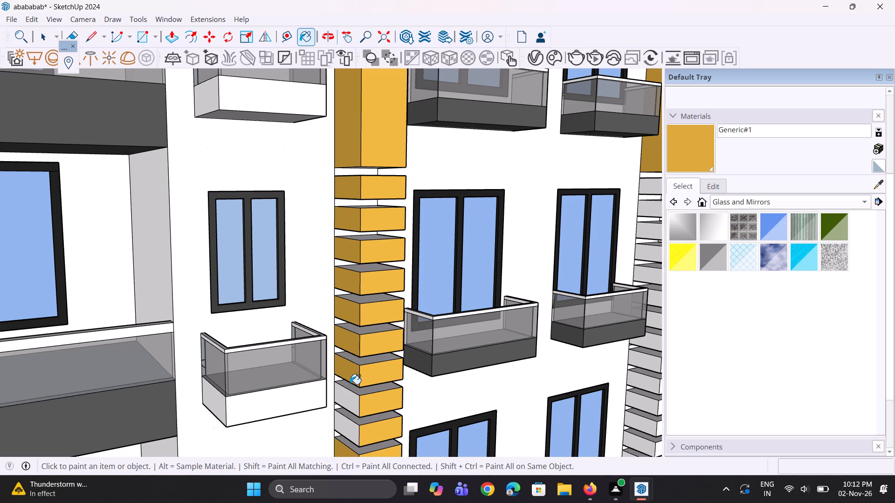
pyautogui.keyDown('ctrl'); pyautogui.click(348, 402); pyautogui.keyUp('ctrl')
pyautogui.keyDown('ctrl'); pyautogui.click(348, 434); pyautogui.keyUp('ctrl')
# Paint the top faces of the uppermost six blocks in the left column with Generic#1, just below the upper L-shaped frame.
pyautogui.keyDown('ctrl'); pyautogui.moveTo(351, 225); pyautogui.dragTo(327, 331, button='middle'); pyautogui.keyUp('ctrl')
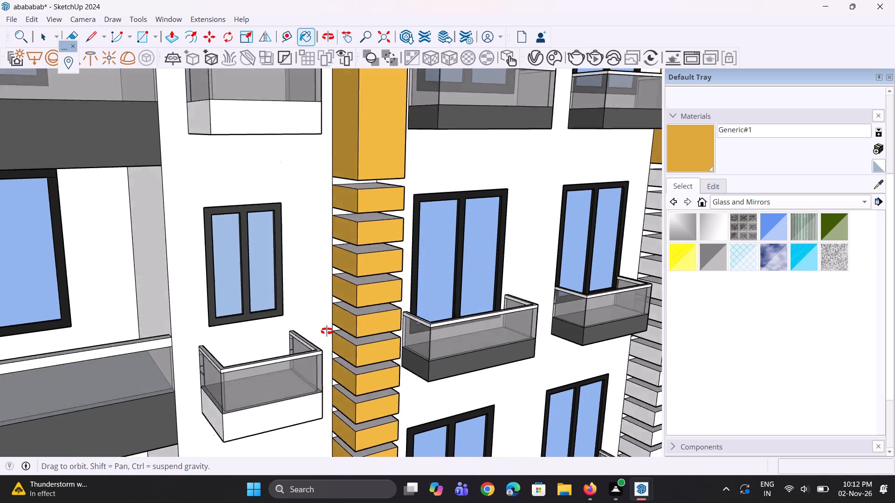
pyautogui.keyDown('ctrl'); pyautogui.moveTo(327, 331); pyautogui.dragTo(327, 334, button='middle'); pyautogui.keyUp('ctrl')
pyautogui.keyDown('ctrl'); pyautogui.scroll(2, 354, 266); pyautogui.keyUp('ctrl')
pyautogui.keyDown('ctrl'); pyautogui.click(365, 242); pyautogui.keyUp('ctrl')
pyautogui.keyDown('ctrl'); pyautogui.click(371, 275); pyautogui.keyUp('ctrl')
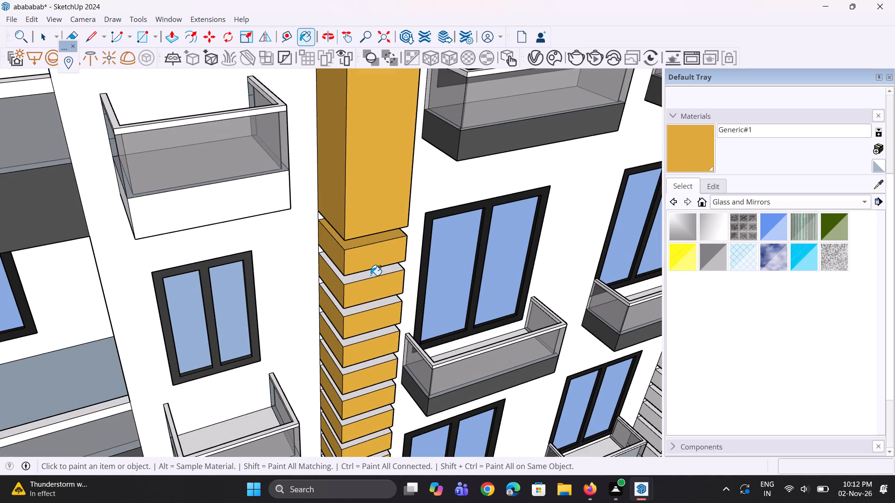
pyautogui.keyDown('ctrl'); pyautogui.click(378, 302); pyautogui.keyUp('ctrl')
pyautogui.keyDown('ctrl'); pyautogui.click(378, 334); pyautogui.keyUp('ctrl')
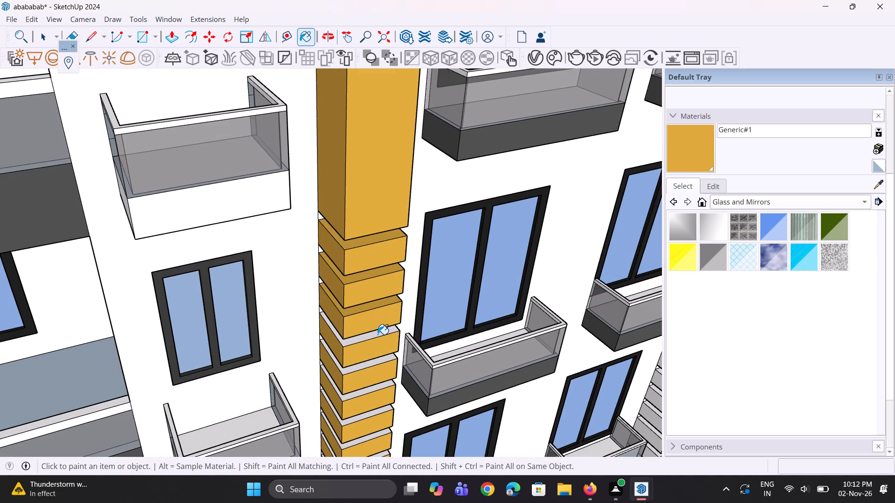
pyautogui.keyDown('ctrl'); pyautogui.scroll(-5, 364, 230); pyautogui.keyUp('ctrl')
pyautogui.keyDown('ctrl'); pyautogui.scroll(4, 351, 351); pyautogui.keyUp('ctrl')
pyautogui.keyDown('ctrl'); pyautogui.scroll(3, 364, 304); pyautogui.keyUp('ctrl')
pyautogui.keyDown('ctrl'); pyautogui.click(364, 304); pyautogui.keyUp('ctrl')
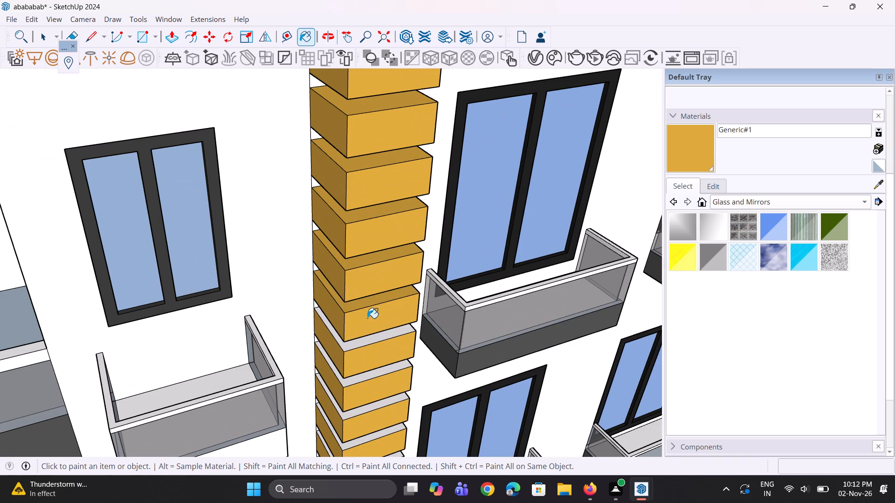
pyautogui.keyDown('ctrl'); pyautogui.click(372, 342); pyautogui.keyUp('ctrl')
# Paint the top faces of the following five blocks down the left column with Generic#1.
pyautogui.keyDown('ctrl'); pyautogui.scroll(-6, 368, 215); pyautogui.keyUp('ctrl')
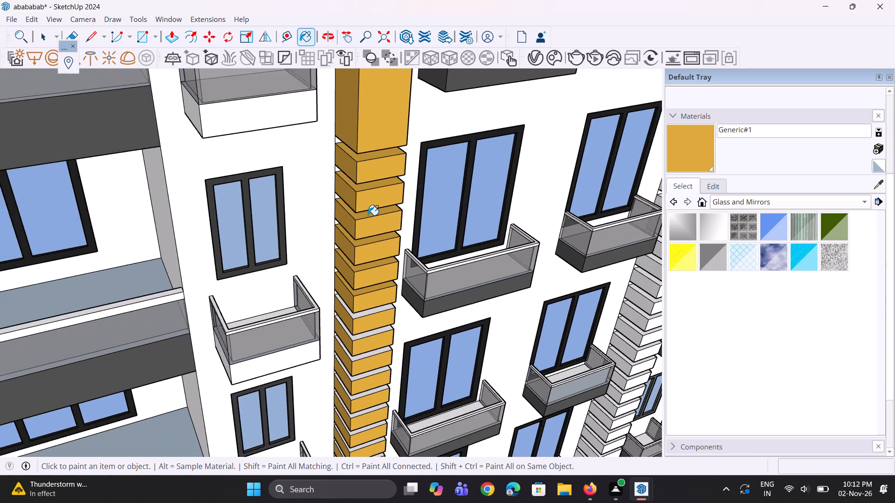
pyautogui.keyDown('ctrl'); pyautogui.scroll(-5, 368, 215); pyautogui.keyUp('ctrl')
pyautogui.keyDown('ctrl'); pyautogui.scroll(6, 370, 318); pyautogui.keyUp('ctrl')
pyautogui.keyDown('ctrl'); pyautogui.scroll(4, 368, 255); pyautogui.keyUp('ctrl')
pyautogui.keyDown('ctrl'); pyautogui.click(372, 233); pyautogui.keyUp('ctrl')
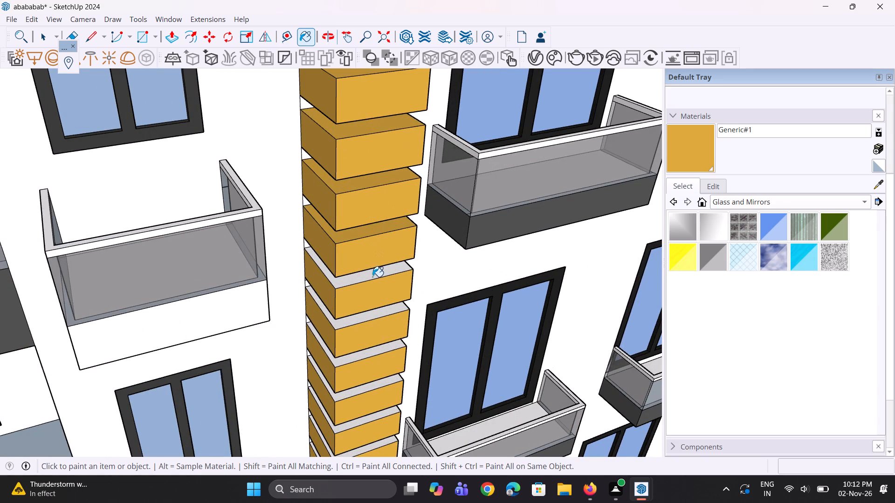
pyautogui.keyDown('ctrl'); pyautogui.click(372, 277); pyautogui.keyUp('ctrl')
pyautogui.keyDown('ctrl'); pyautogui.click(380, 314); pyautogui.keyUp('ctrl')
pyautogui.keyDown('ctrl'); pyautogui.scroll(-6, 386, 214); pyautogui.keyUp('ctrl')
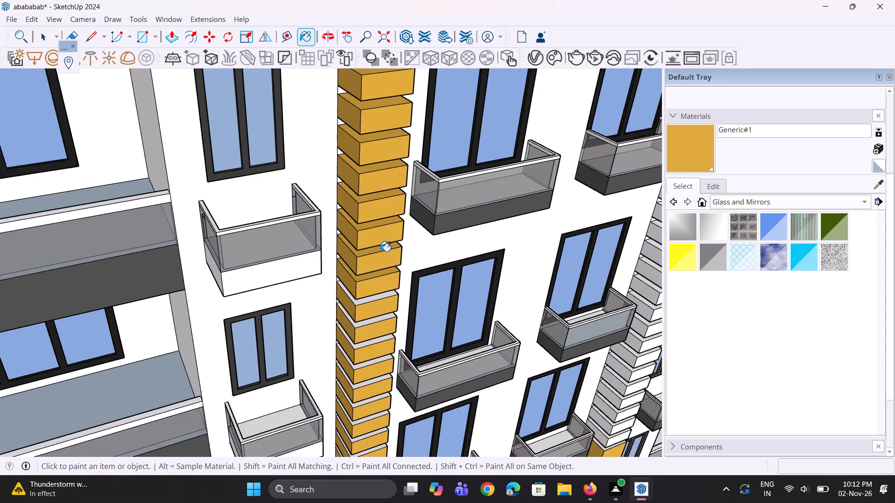
pyautogui.keyDown('ctrl'); pyautogui.scroll(5, 377, 300); pyautogui.keyUp('ctrl')
pyautogui.keyDown('ctrl'); pyautogui.click(379, 289); pyautogui.keyUp('ctrl')
pyautogui.keyDown('ctrl'); pyautogui.click(385, 325); pyautogui.keyUp('ctrl')
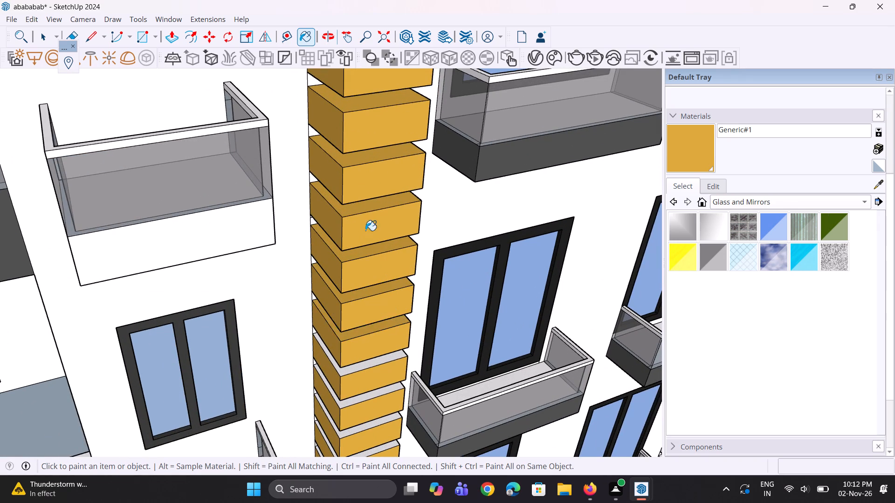
# Paint the top faces of another four blocks down the left column with Generic#1.
pyautogui.keyDown('ctrl'); pyautogui.scroll(-6, 359, 218); pyautogui.keyUp('ctrl')
pyautogui.keyDown('ctrl'); pyautogui.scroll(5, 365, 334); pyautogui.keyUp('ctrl')
pyautogui.keyDown('ctrl'); pyautogui.scroll(3, 368, 284); pyautogui.keyUp('ctrl')
pyautogui.keyDown('ctrl'); pyautogui.click(370, 290); pyautogui.keyUp('ctrl')
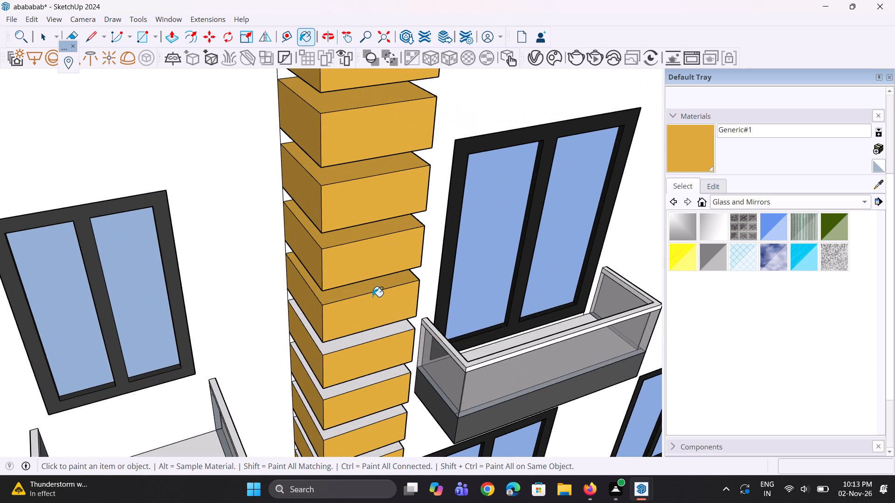
pyautogui.keyDown('ctrl'); pyautogui.click(387, 336); pyautogui.keyUp('ctrl')
pyautogui.keyDown('ctrl'); pyautogui.scroll(-10, 330, 228); pyautogui.keyUp('ctrl')
pyautogui.keyDown('ctrl'); pyautogui.scroll(2, 349, 307); pyautogui.keyUp('ctrl')
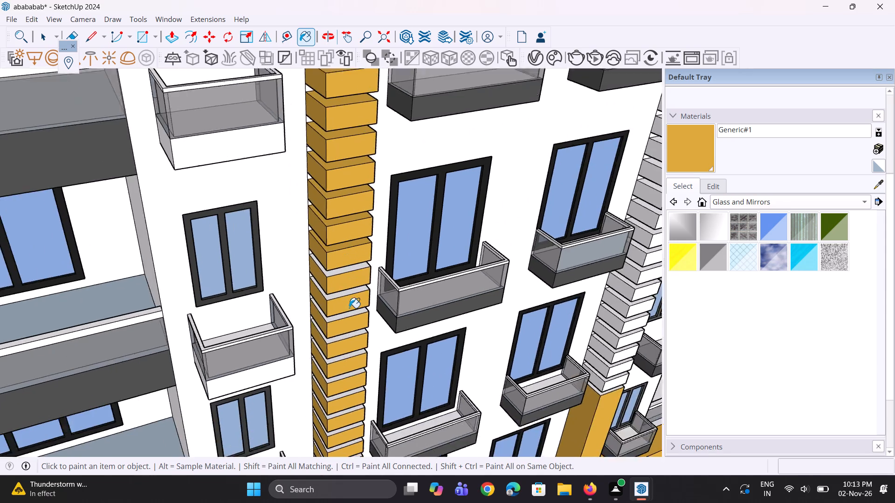
pyautogui.keyDown('ctrl'); pyautogui.scroll(3, 349, 308); pyautogui.keyUp('ctrl')
pyautogui.keyDown('ctrl'); pyautogui.scroll(3, 339, 260); pyautogui.keyUp('ctrl')
pyautogui.keyDown('ctrl'); pyautogui.click(343, 244); pyautogui.keyUp('ctrl')
pyautogui.keyDown('ctrl'); pyautogui.click(346, 293); pyautogui.keyUp('ctrl')
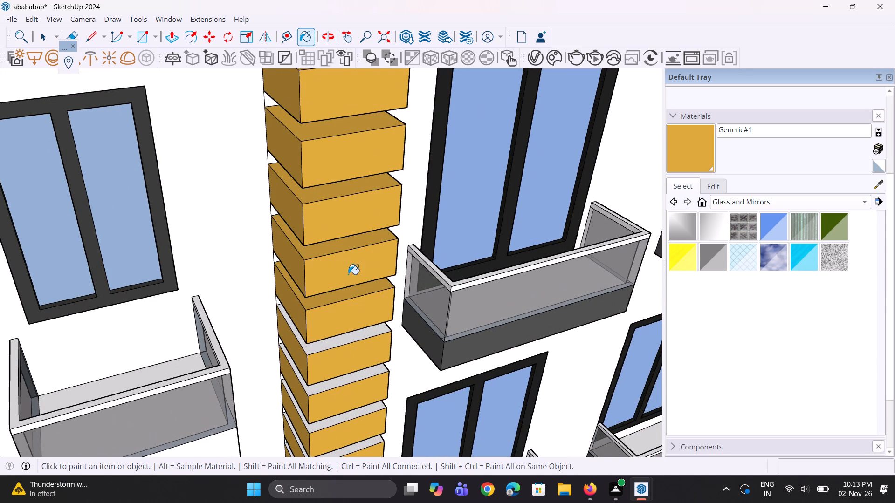
# Paint the top faces of three further blocks down the left column with Generic#1.
pyautogui.keyDown('ctrl'); pyautogui.scroll(-6, 337, 190); pyautogui.keyUp('ctrl')
pyautogui.keyDown('ctrl'); pyautogui.scroll(5, 339, 320); pyautogui.keyUp('ctrl')
pyautogui.keyDown('ctrl'); pyautogui.click(342, 256); pyautogui.keyUp('ctrl')
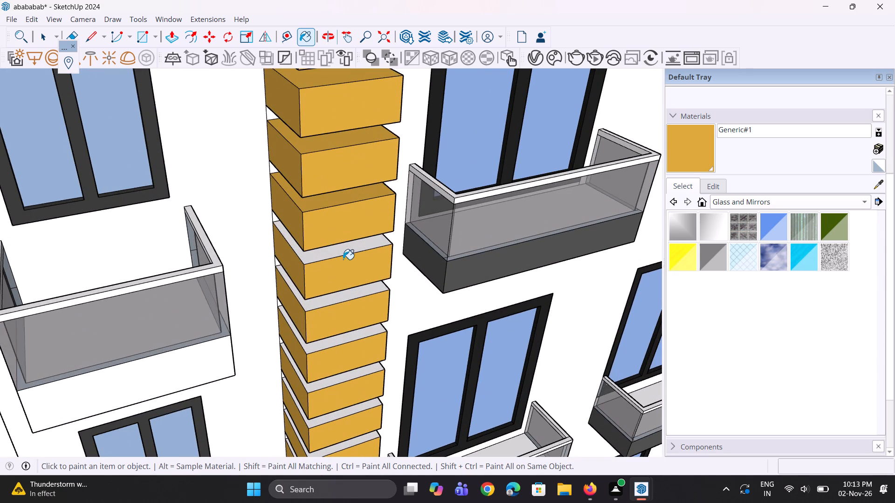
pyautogui.keyDown('ctrl'); pyautogui.click(348, 248); pyautogui.keyUp('ctrl')
pyautogui.keyDown('ctrl'); pyautogui.click(348, 301); pyautogui.keyUp('ctrl')
# Paint the top faces of the five blocks just above the lowest block of the left column with Generic#1, working upward.
pyautogui.keyDown('ctrl'); pyautogui.scroll(-5, 329, 245); pyautogui.keyUp('ctrl')
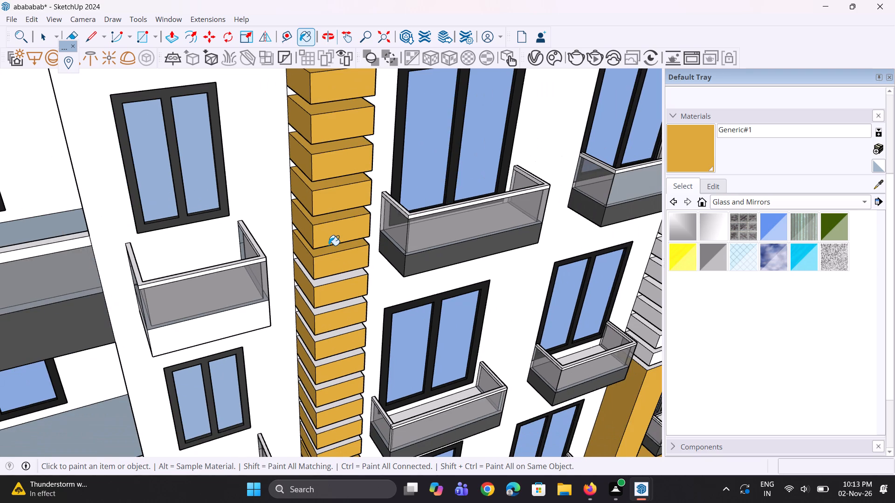
pyautogui.keyDown('ctrl'); pyautogui.scroll(-4, 329, 245); pyautogui.keyUp('ctrl')
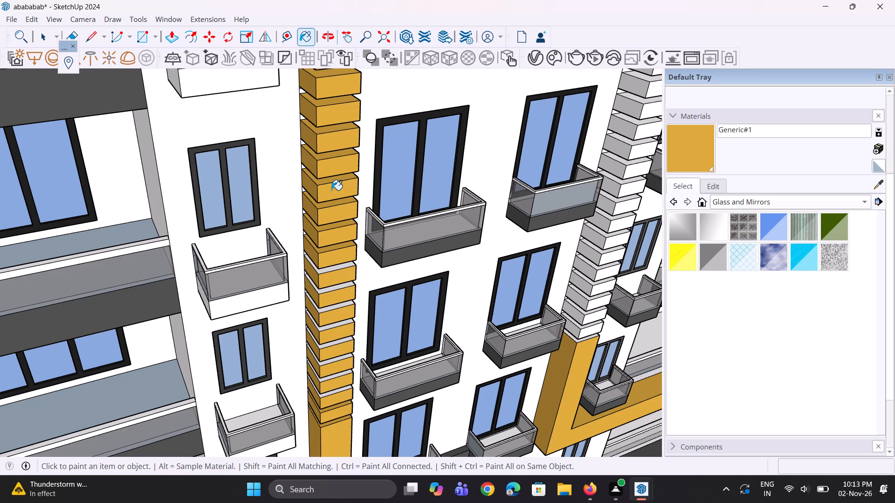
pyautogui.keyDown('ctrl'); pyautogui.scroll(-4, 344, 166); pyautogui.keyUp('ctrl')
pyautogui.keyDown('ctrl'); pyautogui.scroll(6, 349, 321); pyautogui.keyUp('ctrl')
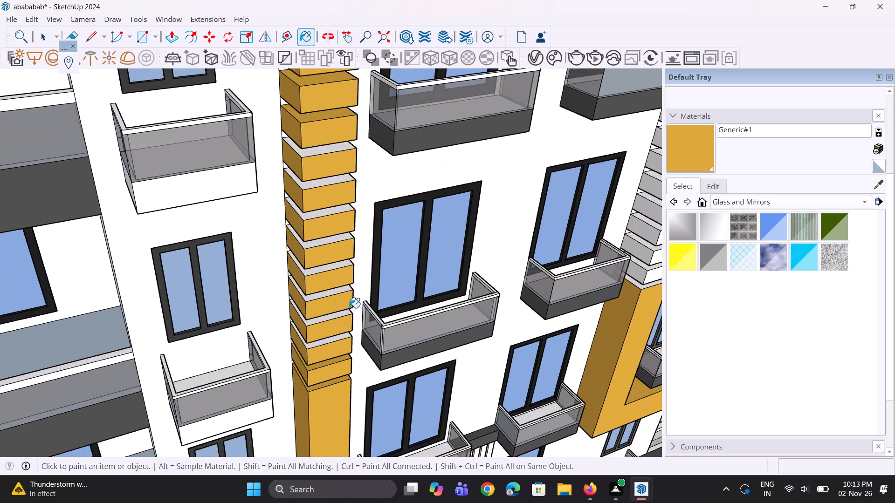
pyautogui.keyDown('ctrl'); pyautogui.scroll(3, 337, 325); pyautogui.keyUp('ctrl')
pyautogui.keyDown('ctrl'); pyautogui.click(333, 343); pyautogui.keyUp('ctrl')
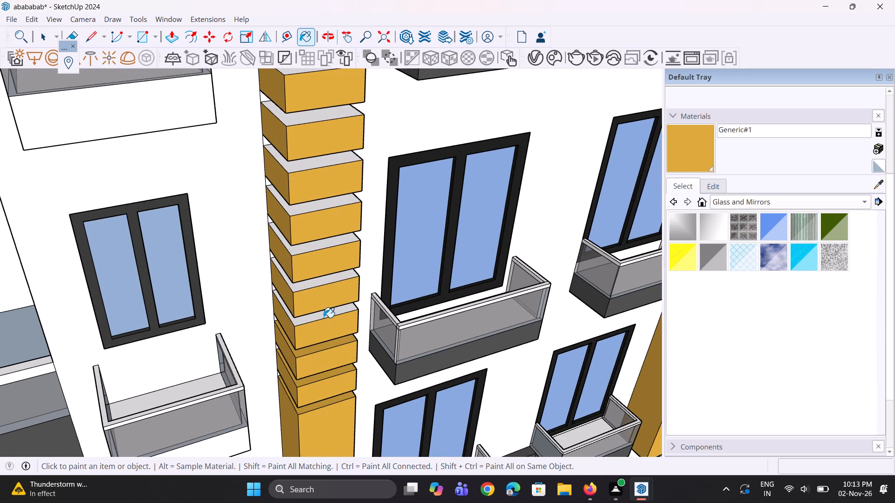
pyautogui.keyDown('ctrl'); pyautogui.click(324, 318); pyautogui.keyUp('ctrl')
pyautogui.keyDown('ctrl'); pyautogui.click(327, 281); pyautogui.keyUp('ctrl')
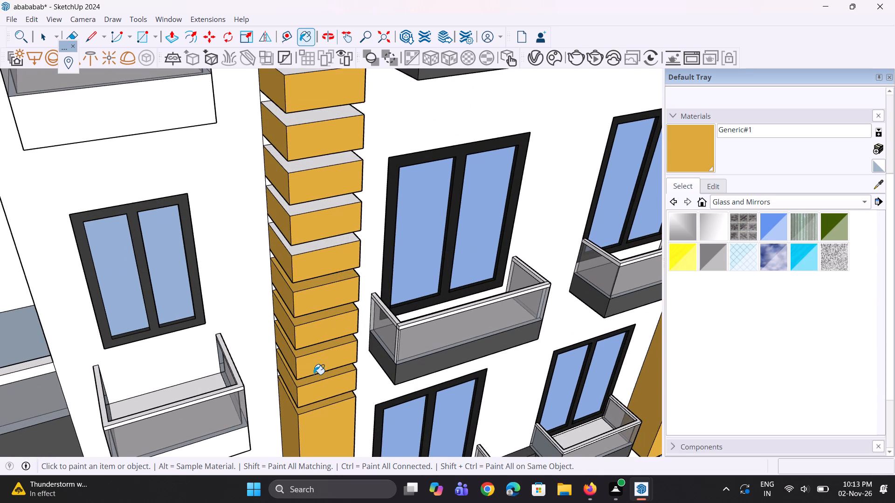
pyautogui.keyDown('ctrl'); pyautogui.scroll(-5, 312, 381); pyautogui.keyUp('ctrl')
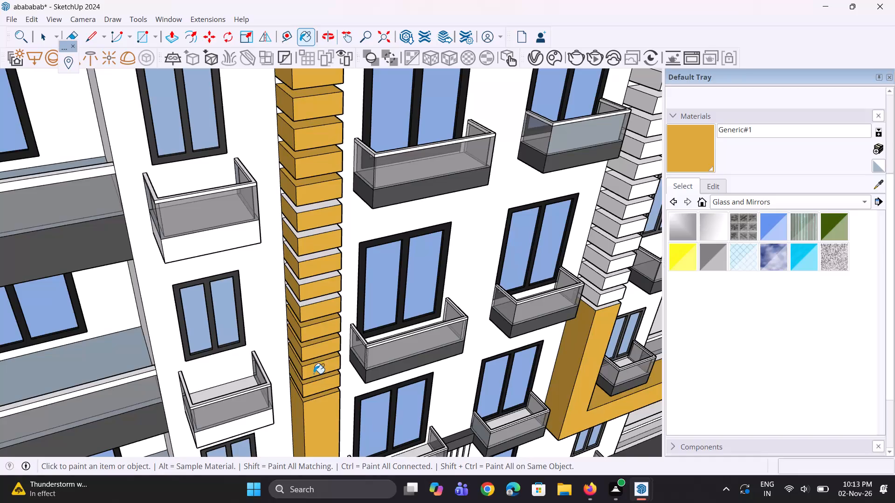
pyautogui.keyDown('ctrl'); pyautogui.moveTo(315, 304); pyautogui.dragTo(313, 319, button='middle'); pyautogui.keyUp('ctrl')
pyautogui.keyDown('ctrl'); pyautogui.scroll(3, 312, 321); pyautogui.keyUp('ctrl')
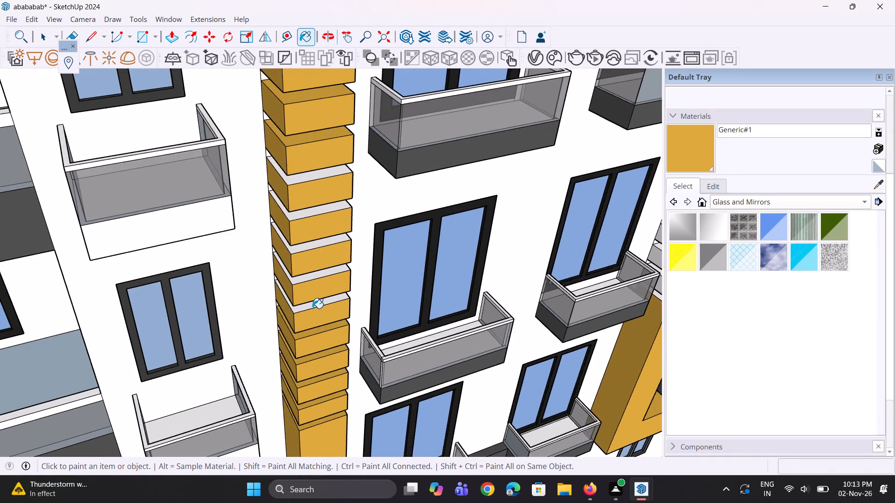
pyautogui.keyDown('ctrl'); pyautogui.scroll(3, 312, 308); pyautogui.keyUp('ctrl')
pyautogui.keyDown('ctrl'); pyautogui.click(313, 305); pyautogui.keyUp('ctrl')
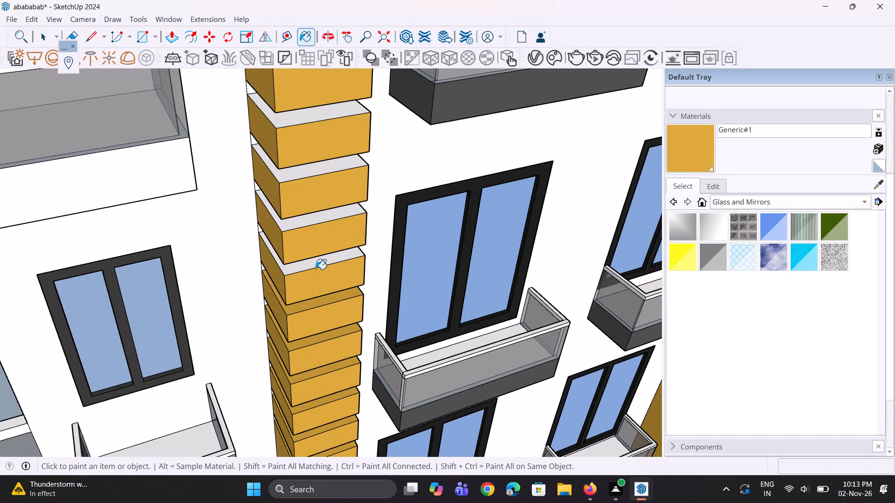
pyautogui.keyDown('ctrl'); pyautogui.click(316, 264); pyautogui.keyUp('ctrl')
# Paint the three remaining white block tops in the lower part of the left column with Generic#1.
pyautogui.keyDown('ctrl'); pyautogui.scroll(-5, 303, 355); pyautogui.keyUp('ctrl')
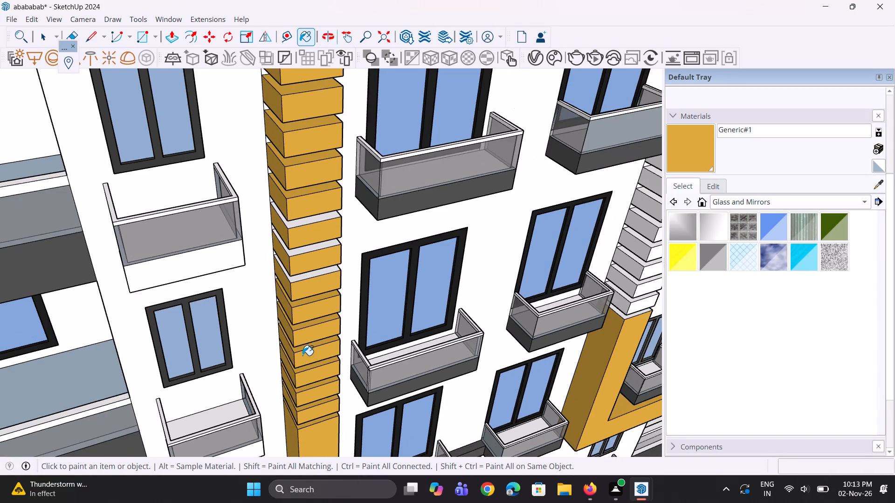
pyautogui.keyDown('ctrl'); pyautogui.scroll(-3, 303, 355); pyautogui.keyUp('ctrl')
pyautogui.keyDown('ctrl'); pyautogui.scroll(4, 311, 318); pyautogui.keyUp('ctrl')
pyautogui.keyDown('ctrl'); pyautogui.scroll(2, 315, 235); pyautogui.keyUp('ctrl')
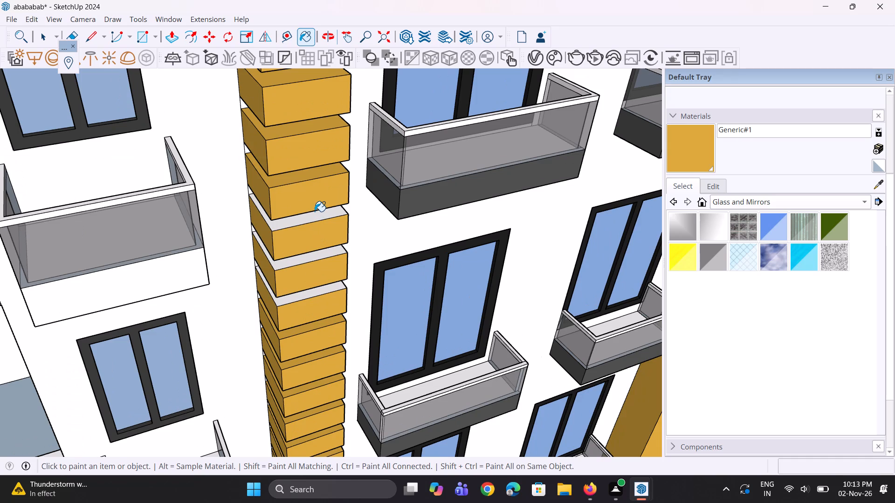
pyautogui.keyDown('ctrl'); pyautogui.click(315, 211); pyautogui.keyUp('ctrl')
pyautogui.keyDown('ctrl'); pyautogui.click(314, 218); pyautogui.keyUp('ctrl')
pyautogui.keyDown('ctrl'); pyautogui.scroll(2, 310, 254); pyautogui.keyUp('ctrl')
pyautogui.keyDown('ctrl'); pyautogui.click(310, 255); pyautogui.keyUp('ctrl')
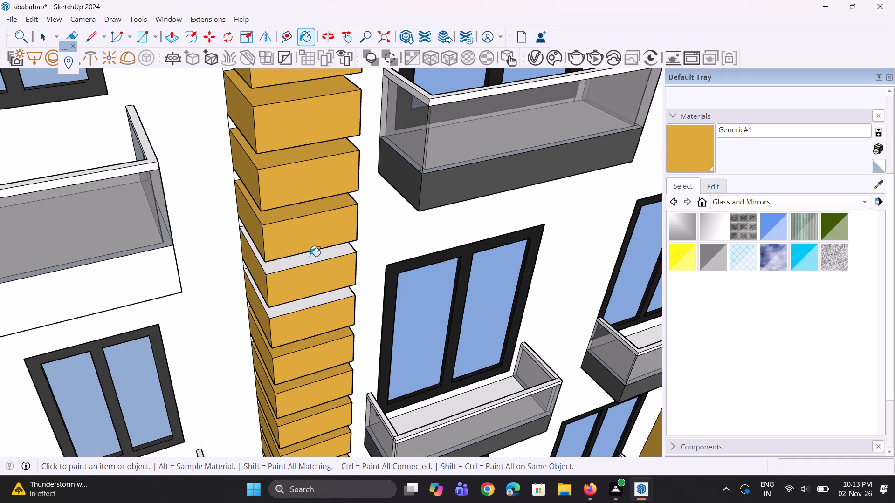
pyautogui.keyDown('ctrl'); pyautogui.click(309, 300); pyautogui.keyUp('ctrl')
# Paint the undersides of the four blocks just above the lowest block of the left column with Generic#1.
pyautogui.keyDown('ctrl'); pyautogui.moveTo(300, 327); pyautogui.dragTo(356, 142, button='middle'); pyautogui.keyUp('ctrl')
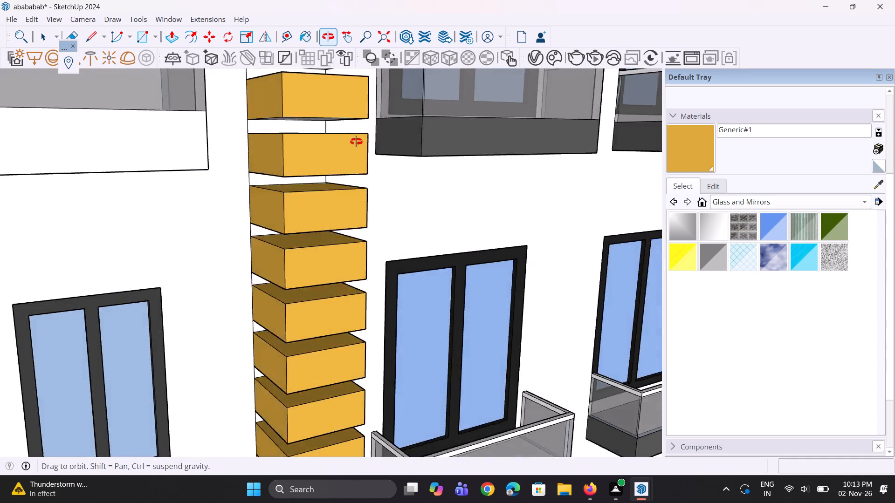
pyautogui.keyDown('ctrl'); pyautogui.moveTo(356, 142); pyautogui.dragTo(368, 106, button='middle'); pyautogui.keyUp('ctrl')
pyautogui.keyDown('ctrl'); pyautogui.scroll(-4, 302, 313); pyautogui.keyUp('ctrl')
pyautogui.keyDown('ctrl'); pyautogui.moveTo(317, 379); pyautogui.dragTo(349, 238, button='middle'); pyautogui.keyUp('ctrl')
pyautogui.keyDown('ctrl'); pyautogui.scroll(4, 350, 238); pyautogui.keyUp('ctrl')
pyautogui.keyDown('ctrl'); pyautogui.click(350, 240); pyautogui.keyUp('ctrl')
pyautogui.keyDown('ctrl'); pyautogui.scroll(1, 360, 200); pyautogui.keyUp('ctrl')
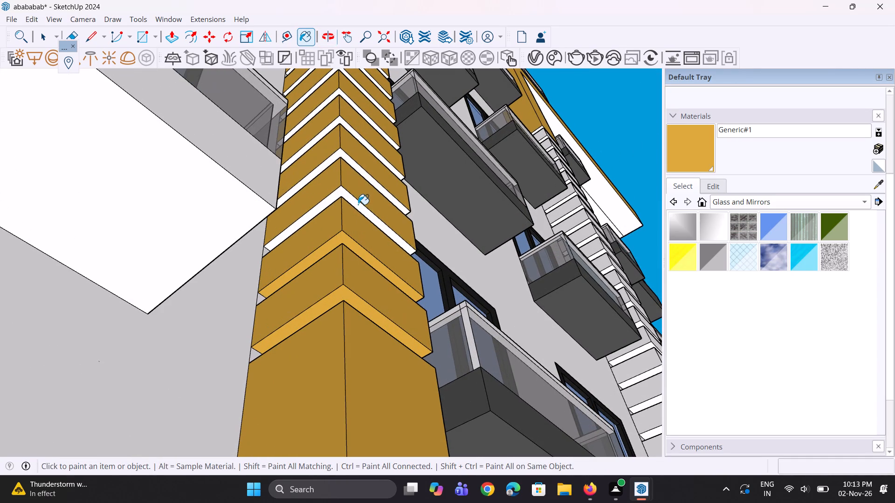
pyautogui.keyDown('ctrl'); pyautogui.click(358, 206); pyautogui.keyUp('ctrl')
pyautogui.keyDown('ctrl'); pyautogui.scroll(-4, 290, 340); pyautogui.keyUp('ctrl')
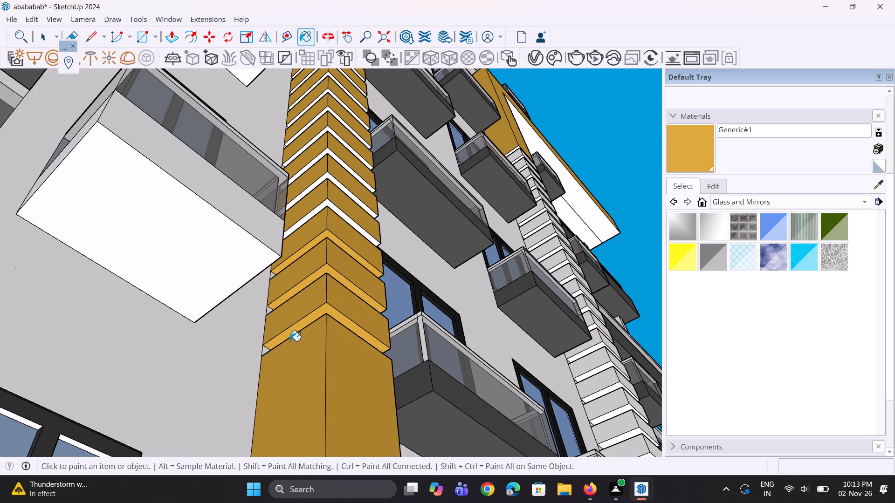
pyautogui.keyDown('ctrl'); pyautogui.scroll(6, 347, 198); pyautogui.keyUp('ctrl')
pyautogui.keyDown('ctrl'); pyautogui.click(333, 224); pyautogui.keyUp('ctrl')
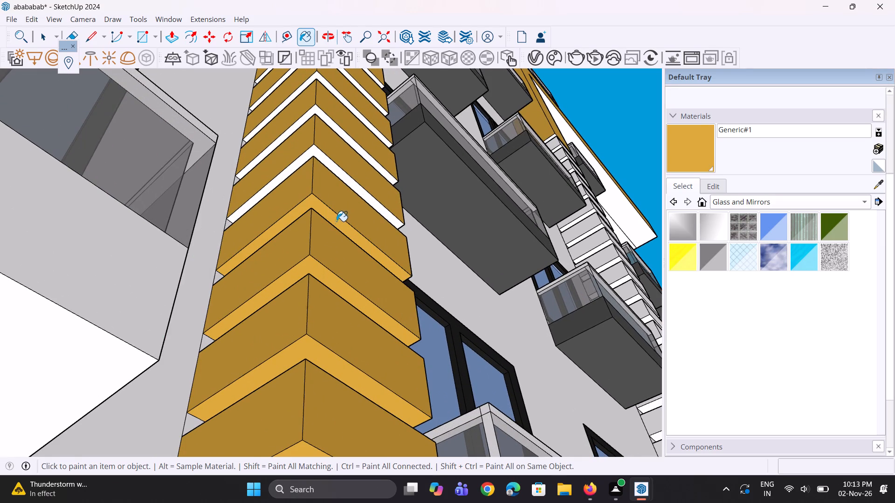
pyautogui.keyDown('ctrl'); pyautogui.click(353, 188); pyautogui.keyUp('ctrl')
# Paint the undersides of the following five blocks up the left column with Generic#1.
pyautogui.keyDown('ctrl'); pyautogui.scroll(-13, 240, 382); pyautogui.keyUp('ctrl')
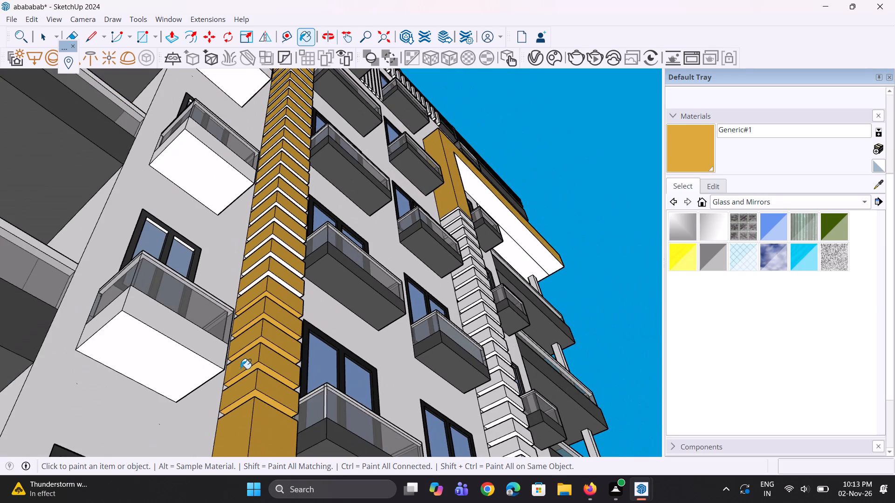
pyautogui.keyDown('ctrl'); pyautogui.moveTo(303, 297); pyautogui.dragTo(291, 325, button='middle'); pyautogui.keyUp('ctrl')
pyautogui.keyDown('ctrl'); pyautogui.scroll(6, 286, 245); pyautogui.keyUp('ctrl')
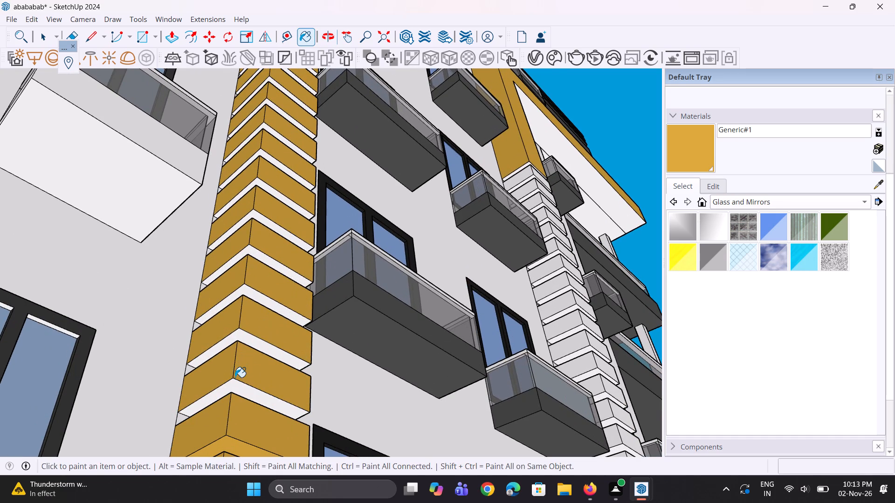
pyautogui.keyDown('ctrl'); pyautogui.click(241, 386); pyautogui.keyUp('ctrl')
pyautogui.keyDown('ctrl'); pyautogui.click(256, 343); pyautogui.keyUp('ctrl')
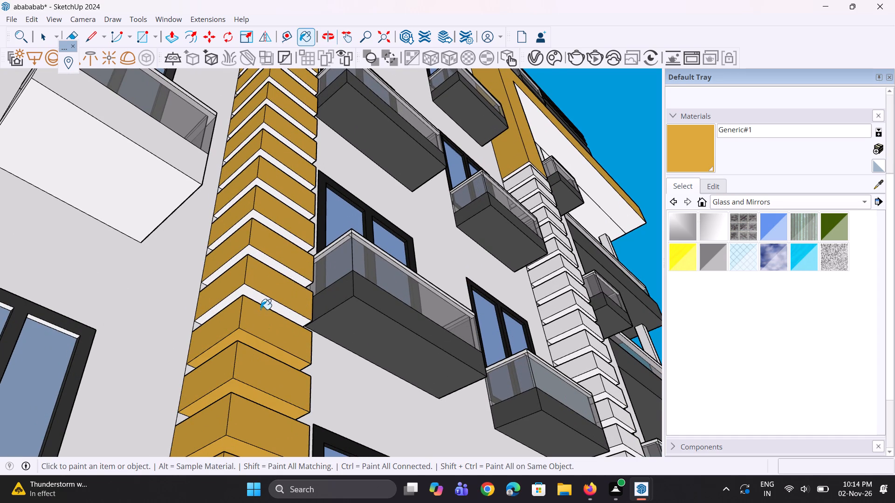
pyautogui.keyDown('ctrl'); pyautogui.click(261, 300); pyautogui.keyUp('ctrl')
pyautogui.keyDown('ctrl'); pyautogui.click(272, 262); pyautogui.keyUp('ctrl')
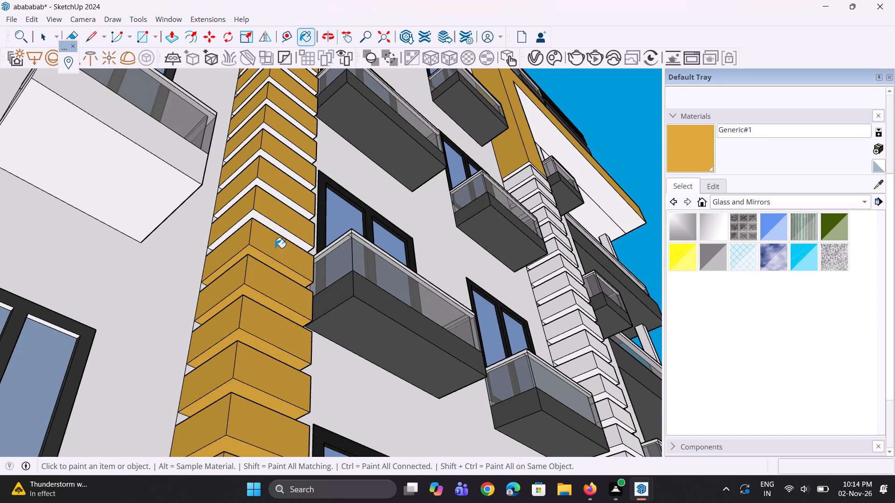
pyautogui.keyDown('ctrl'); pyautogui.click(277, 233); pyautogui.keyUp('ctrl')
pyautogui.keyDown('ctrl'); pyautogui.click(277, 232); pyautogui.keyUp('ctrl')
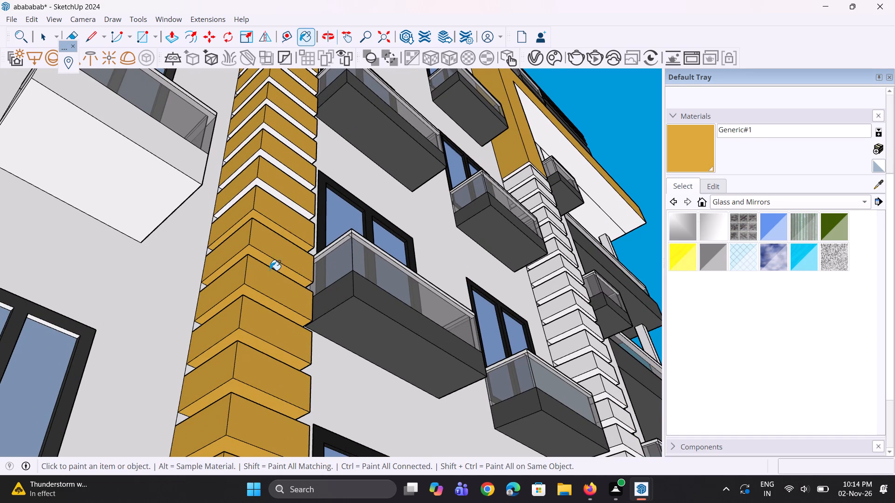
# Paint the undersides of another five blocks up the left column with Generic#1.
pyautogui.keyDown('ctrl'); pyautogui.scroll(-5, 206, 381); pyautogui.keyUp('ctrl')
pyautogui.keyDown('ctrl'); pyautogui.scroll(-8, 182, 417); pyautogui.keyUp('ctrl')
pyautogui.keyDown('ctrl'); pyautogui.scroll(8, 211, 275); pyautogui.keyUp('ctrl')
pyautogui.keyDown('ctrl'); pyautogui.scroll(2, 206, 406); pyautogui.keyUp('ctrl')
pyautogui.keyDown('ctrl'); pyautogui.click(209, 424); pyautogui.keyUp('ctrl')
pyautogui.keyDown('ctrl'); pyautogui.click(221, 382); pyautogui.keyUp('ctrl')
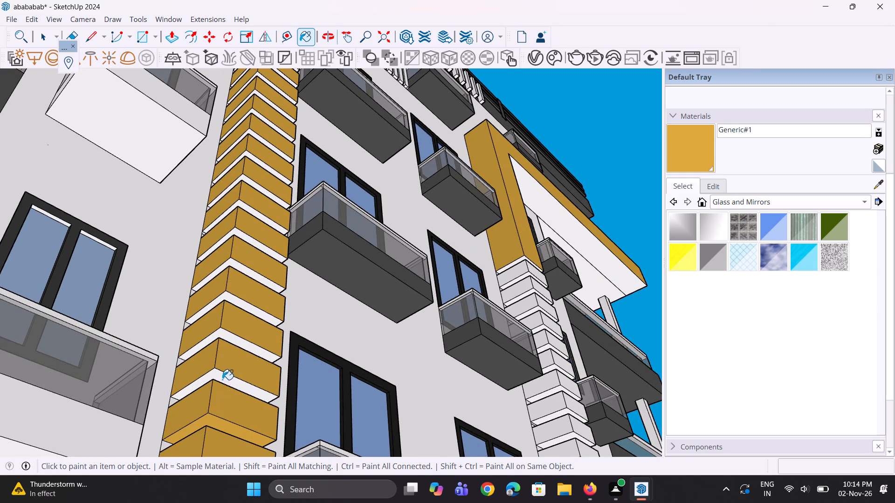
pyautogui.keyDown('ctrl'); pyautogui.click(235, 343); pyautogui.keyUp('ctrl')
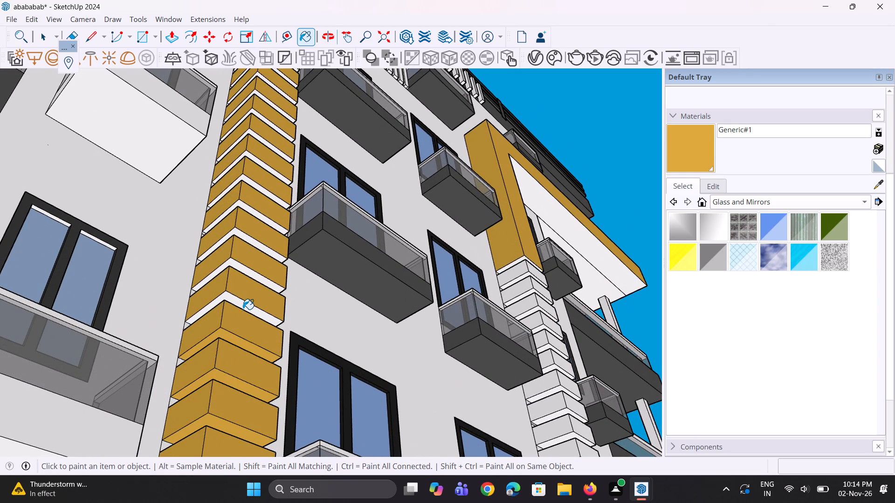
pyautogui.keyDown('ctrl'); pyautogui.click(243, 308); pyautogui.keyUp('ctrl')
pyautogui.keyDown('ctrl'); pyautogui.click(252, 278); pyautogui.keyUp('ctrl')
pyautogui.keyDown('ctrl'); pyautogui.scroll(-2, 226, 353); pyautogui.keyUp('ctrl')
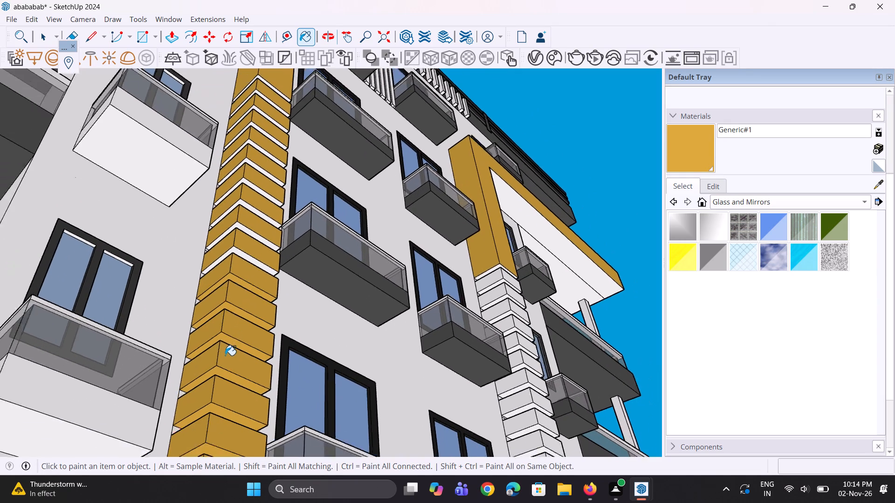
# Paint the undersides of two more blocks in the upper part of the left column with Generic#1.
pyautogui.keyDown('ctrl'); pyautogui.scroll(-6, 225, 355); pyautogui.keyUp('ctrl')
pyautogui.keyDown('ctrl'); pyautogui.scroll(9, 242, 297); pyautogui.keyUp('ctrl')
pyautogui.keyDown('ctrl'); pyautogui.click(236, 303); pyautogui.keyUp('ctrl')
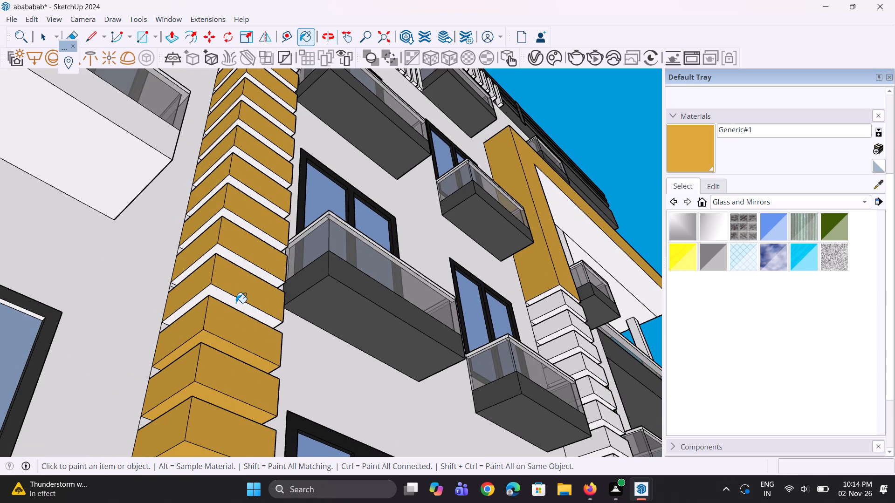
pyautogui.keyDown('ctrl'); pyautogui.click(249, 272); pyautogui.keyUp('ctrl')
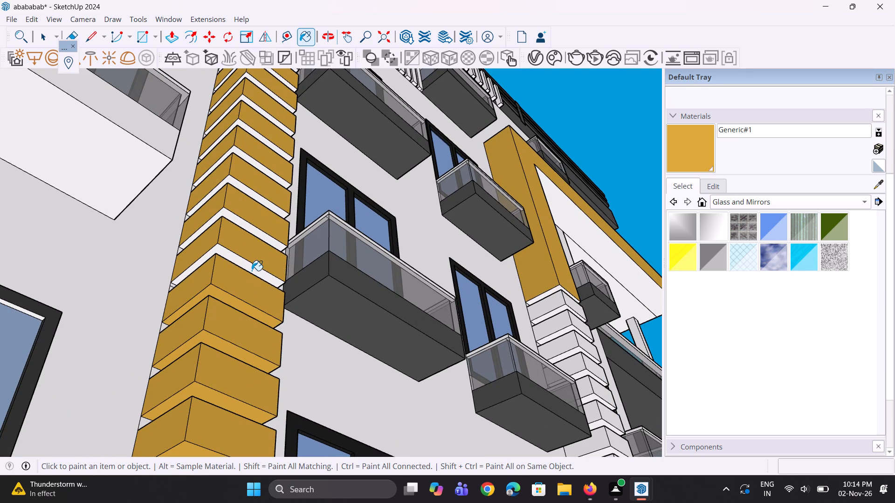
pyautogui.keyDown('ctrl'); pyautogui.click(252, 271); pyautogui.keyUp('ctrl')
pyautogui.keyDown('ctrl'); pyautogui.scroll(-12, 188, 412); pyautogui.keyUp('ctrl')
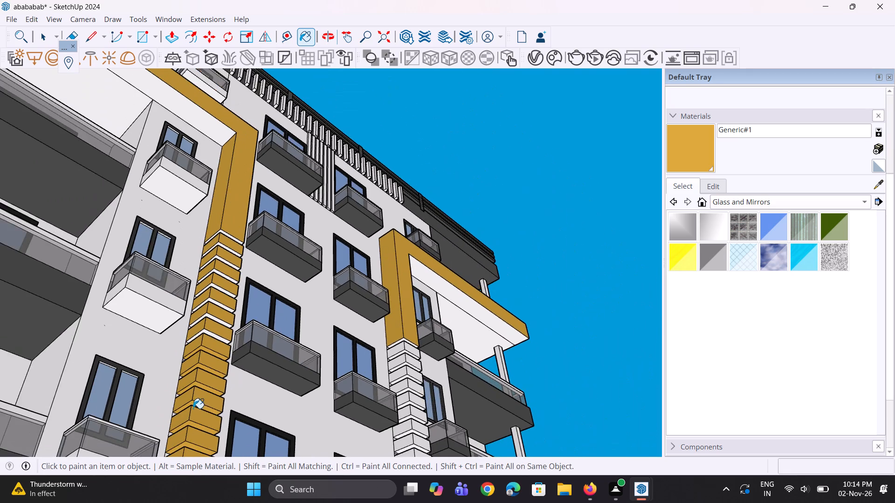
# Paint the underside of the upper-left frame's vertical leg and the undersides of the column's top three blocks with Generic#1.
pyautogui.keyDown('ctrl'); pyautogui.scroll(8, 260, 260); pyautogui.keyUp('ctrl')
pyautogui.keyDown('ctrl'); pyautogui.scroll(2, 222, 225); pyautogui.keyUp('ctrl')
pyautogui.keyDown('ctrl'); pyautogui.click(222, 225); pyautogui.keyUp('ctrl')
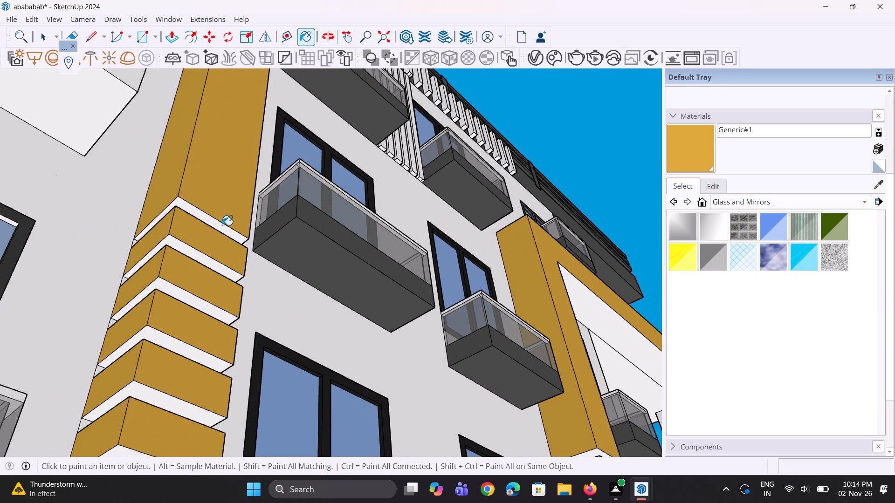
pyautogui.keyDown('ctrl'); pyautogui.click(209, 268); pyautogui.keyUp('ctrl')
pyautogui.keyDown('ctrl'); pyautogui.click(213, 264); pyautogui.keyUp('ctrl')
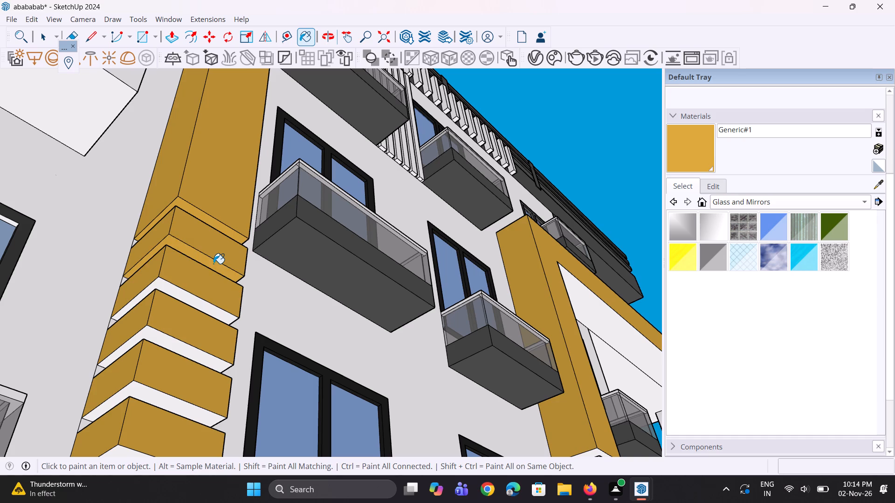
pyautogui.keyDown('ctrl'); pyautogui.click(207, 308); pyautogui.keyUp('ctrl')
pyautogui.keyDown('ctrl'); pyautogui.scroll(-5, 222, 260); pyautogui.keyUp('ctrl')
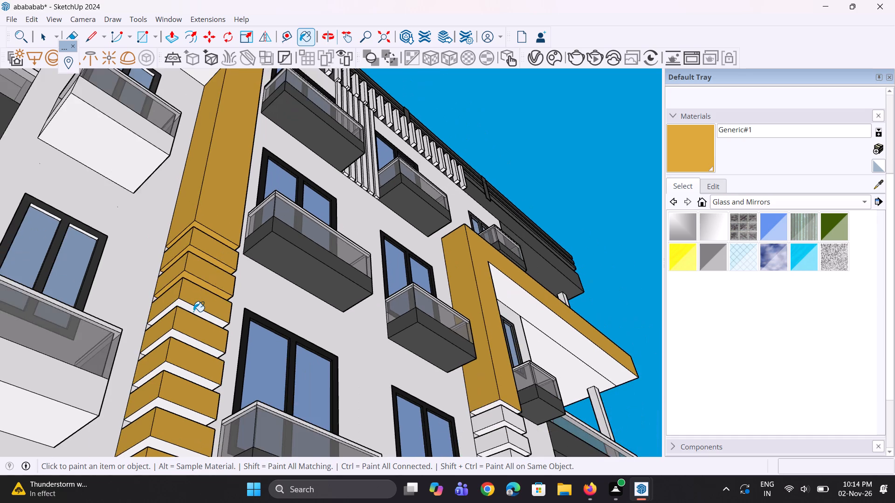
pyautogui.keyDown('ctrl'); pyautogui.scroll(4, 193, 312); pyautogui.keyUp('ctrl')
pyautogui.keyDown('ctrl'); pyautogui.click(193, 312); pyautogui.keyUp('ctrl')
# Paint the four remaining white block undersides, from the fourth to the seventh block below the upper-left frame, with Generic#1.
pyautogui.keyDown('ctrl'); pyautogui.scroll(-9, 212, 274); pyautogui.keyUp('ctrl')
pyautogui.keyDown('ctrl'); pyautogui.scroll(1, 196, 321); pyautogui.keyUp('ctrl')
pyautogui.keyDown('ctrl'); pyautogui.moveTo(196, 321); pyautogui.dragTo(200, 305, button='middle'); pyautogui.keyUp('ctrl')
pyautogui.keyDown('ctrl'); pyautogui.scroll(8, 202, 289); pyautogui.keyUp('ctrl')
pyautogui.keyDown('ctrl'); pyautogui.click(209, 279); pyautogui.keyUp('ctrl')
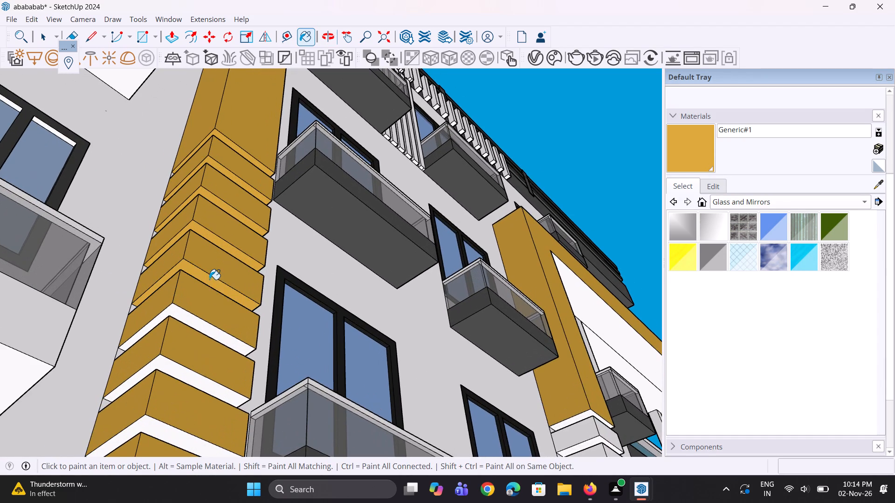
pyautogui.keyDown('ctrl'); pyautogui.click(203, 324); pyautogui.keyUp('ctrl')
pyautogui.keyDown('ctrl'); pyautogui.scroll(-5, 199, 299); pyautogui.keyUp('ctrl')
pyautogui.keyDown('ctrl'); pyautogui.moveTo(182, 356); pyautogui.dragTo(187, 339, button='middle'); pyautogui.keyUp('ctrl')
pyautogui.keyDown('ctrl'); pyautogui.scroll(3, 191, 321); pyautogui.keyUp('ctrl')
pyautogui.keyDown('ctrl'); pyautogui.click(191, 330); pyautogui.keyUp('ctrl')
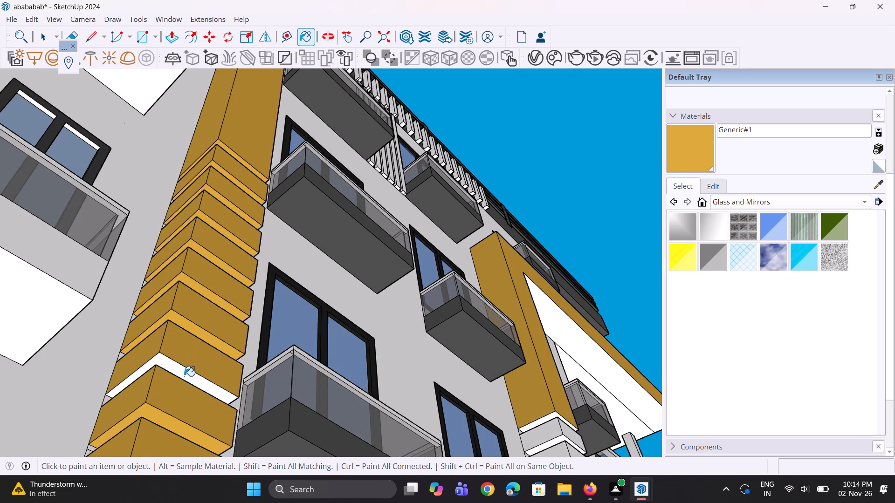
pyautogui.keyDown('ctrl'); pyautogui.click(184, 376); pyautogui.keyUp('ctrl')
pyautogui.keyDown('ctrl'); pyautogui.scroll(-6, 198, 340); pyautogui.keyUp('ctrl')
# Paint the underside of the upper-left frame's horizontal beam with Generic#1.
pyautogui.keyDown('ctrl'); pyautogui.moveTo(214, 329); pyautogui.dragTo(36, 352, button='middle'); pyautogui.keyUp('ctrl')
pyautogui.keyDown('ctrl'); pyautogui.moveTo(165, 308); pyautogui.dragTo(144, 360, button='middle'); pyautogui.keyUp('ctrl')
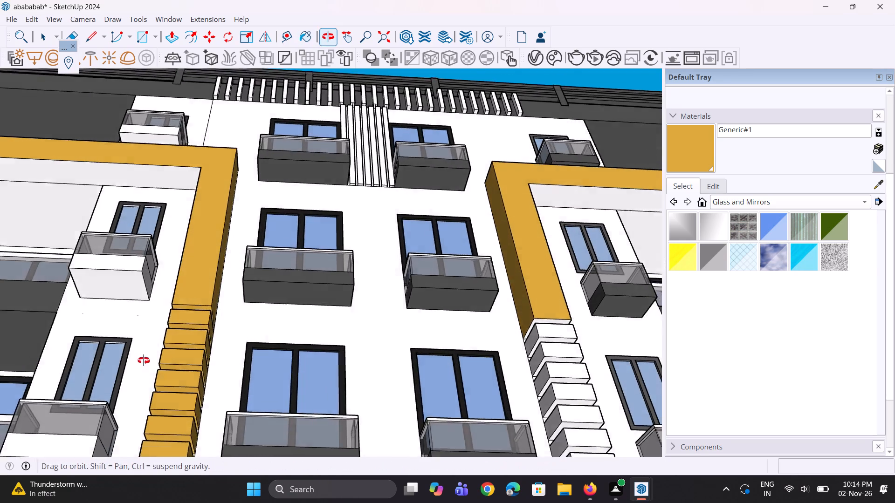
pyautogui.keyDown('ctrl'); pyautogui.moveTo(144, 360); pyautogui.dragTo(143, 365, button='middle'); pyautogui.keyUp('ctrl')
pyautogui.keyDown('ctrl'); pyautogui.scroll(1, 155, 367); pyautogui.keyUp('ctrl')
pyautogui.keyDown('ctrl'); pyautogui.scroll(-5, 276, 353); pyautogui.keyUp('ctrl')
pyautogui.keyDown('ctrl'); pyautogui.moveTo(266, 321); pyautogui.dragTo(269, 304, button='middle'); pyautogui.keyUp('ctrl')
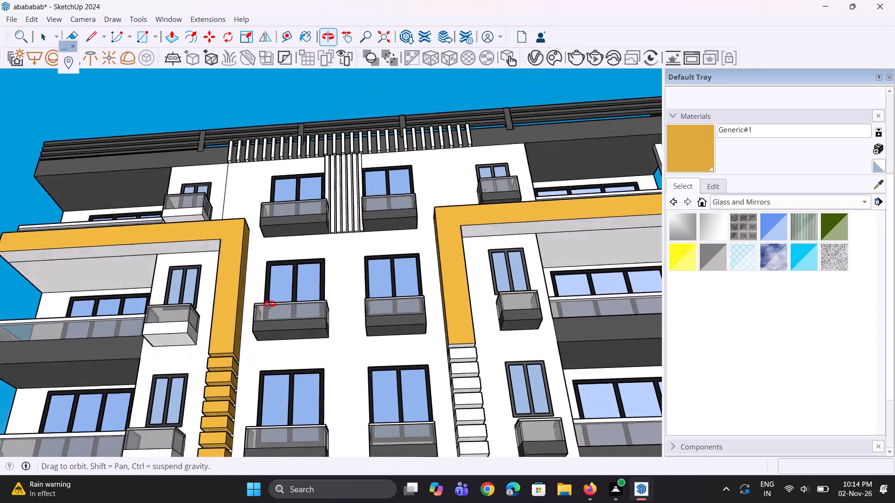
pyautogui.keyDown('ctrl'); pyautogui.moveTo(269, 304); pyautogui.dragTo(337, 269, button='middle'); pyautogui.keyUp('ctrl')
pyautogui.keyDown('ctrl'); pyautogui.scroll(3, 232, 211); pyautogui.keyUp('ctrl')
pyautogui.keyDown('ctrl'); pyautogui.click(231, 211); pyautogui.keyUp('ctrl')
pyautogui.keyDown('ctrl'); pyautogui.moveTo(196, 272); pyautogui.dragTo(336, 303, button='middle'); pyautogui.keyUp('ctrl')
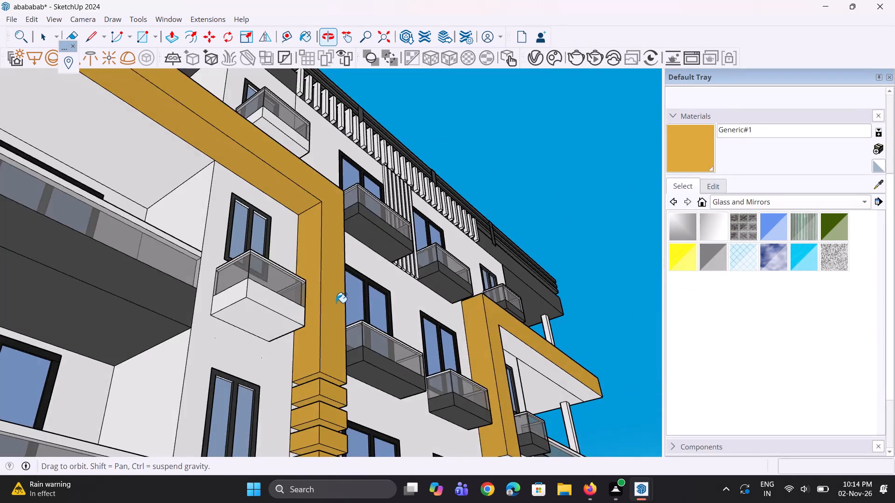
# Paint the white end face of the upper-left frame's horizontal beam, at the building corner, with Generic#1.
pyautogui.keyDown('ctrl'); pyautogui.scroll(-18, 337, 301); pyautogui.keyUp('ctrl')
pyautogui.keyDown('ctrl'); pyautogui.moveTo(291, 287); pyautogui.dragTo(293, 329, button='middle'); pyautogui.keyUp('ctrl')
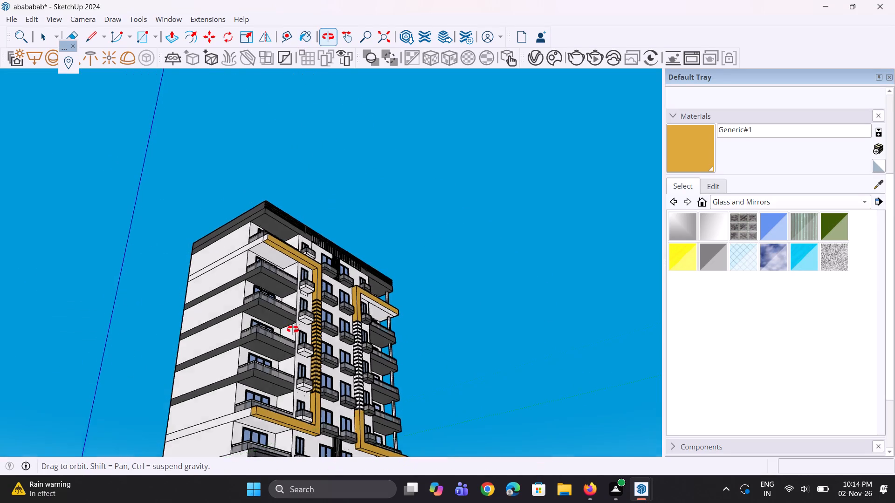
pyautogui.keyDown('ctrl'); pyautogui.moveTo(293, 329); pyautogui.dragTo(312, 393, button='middle'); pyautogui.keyUp('ctrl')
pyautogui.keyDown('ctrl'); pyautogui.scroll(2, 267, 263); pyautogui.keyUp('ctrl')
pyautogui.keyDown('ctrl'); pyautogui.click(267, 255); pyautogui.keyUp('ctrl')
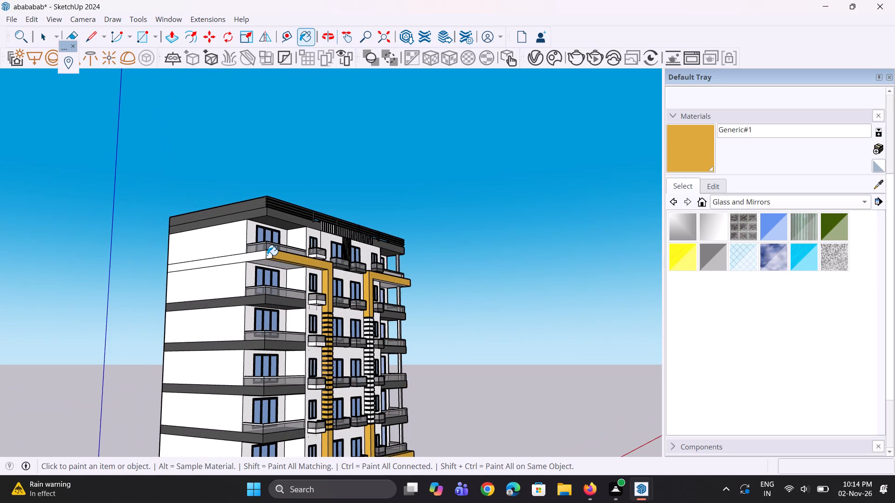
pyautogui.keyDown('ctrl'); pyautogui.click(269, 258); pyautogui.keyUp('ctrl')
pyautogui.keyDown('ctrl'); pyautogui.scroll(1, 344, 272); pyautogui.keyUp('ctrl')
pyautogui.keyDown('ctrl'); pyautogui.moveTo(342, 273); pyautogui.dragTo(291, 299, button='middle'); pyautogui.keyUp('ctrl')
pyautogui.keyDown('ctrl'); pyautogui.scroll(10, 265, 271); pyautogui.keyUp('ctrl')
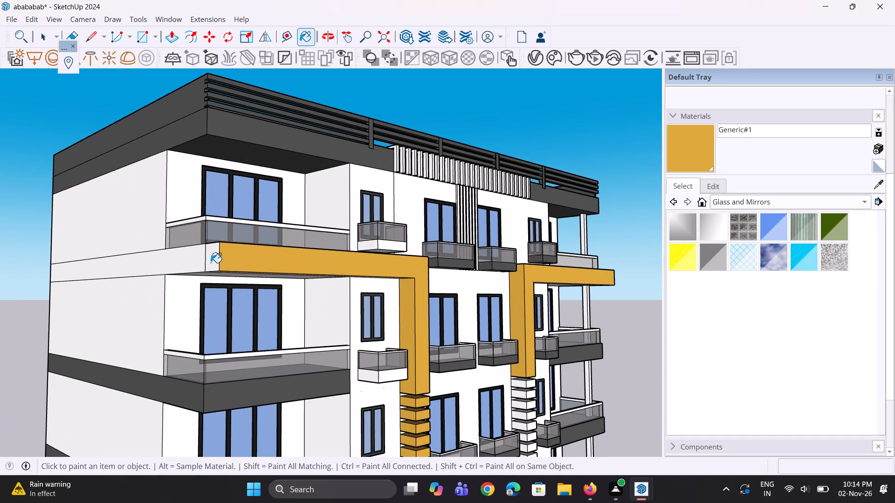
pyautogui.keyDown('ctrl'); pyautogui.click(211, 263); pyautogui.keyUp('ctrl')
# Paint the front faces of the top seven blocks in the right column with Generic#1.
pyautogui.keyDown('ctrl'); pyautogui.scroll(-8, 171, 298); pyautogui.keyUp('ctrl')
pyautogui.keyDown('ctrl'); pyautogui.scroll(3, 443, 399); pyautogui.keyUp('ctrl')
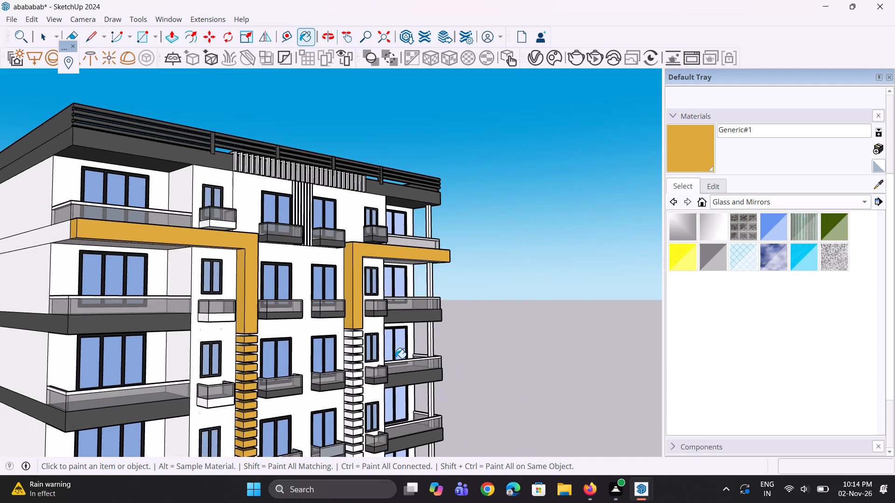
pyautogui.keyDown('ctrl'); pyautogui.scroll(8, 370, 333); pyautogui.keyUp('ctrl')
pyautogui.keyDown('ctrl'); pyautogui.click(353, 332); pyautogui.keyUp('ctrl')
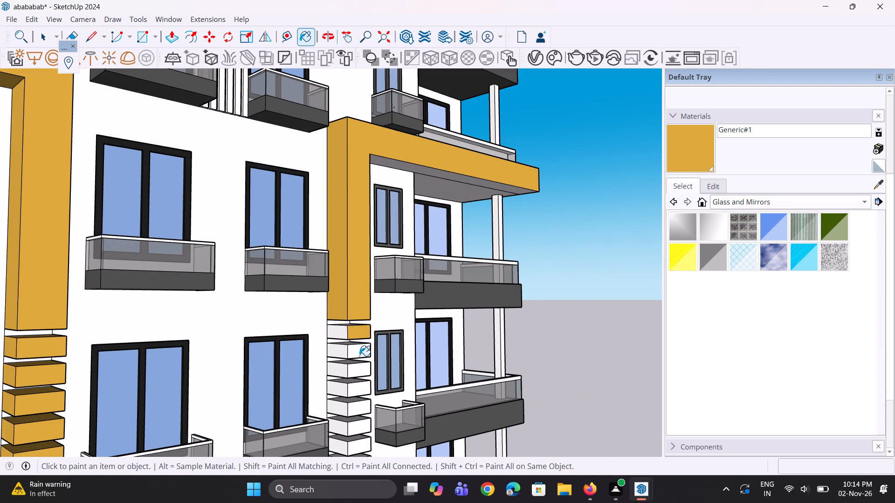
pyautogui.keyDown('ctrl'); pyautogui.click(358, 355); pyautogui.keyUp('ctrl')
pyautogui.keyDown('ctrl'); pyautogui.scroll(-5, 295, 276); pyautogui.keyUp('ctrl')
pyautogui.keyDown('ctrl'); pyautogui.scroll(5, 325, 410); pyautogui.keyUp('ctrl')
pyautogui.keyDown('ctrl'); pyautogui.scroll(3, 310, 350); pyautogui.keyUp('ctrl')
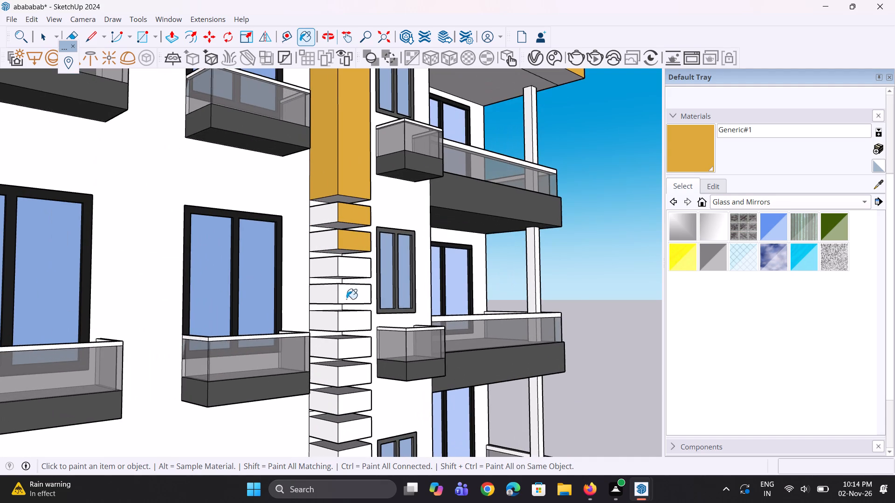
pyautogui.keyDown('ctrl'); pyautogui.click(355, 270); pyautogui.keyUp('ctrl')
pyautogui.keyDown('ctrl'); pyautogui.click(354, 292); pyautogui.keyUp('ctrl')
pyautogui.keyDown('ctrl'); pyautogui.click(355, 316); pyautogui.keyUp('ctrl')
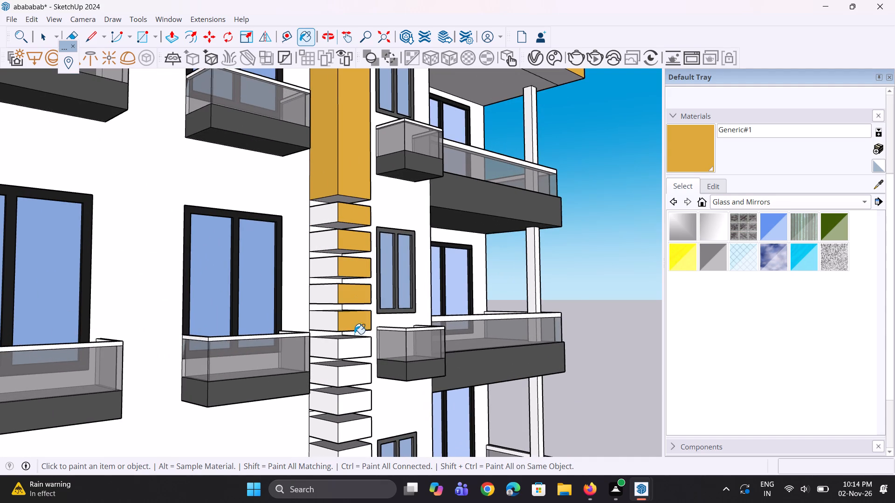
pyautogui.keyDown('ctrl'); pyautogui.click(353, 351); pyautogui.keyUp('ctrl')
pyautogui.keyDown('ctrl'); pyautogui.click(359, 381); pyautogui.keyUp('ctrl')
# Paint the front faces of the next five blocks down the right column with Generic#1.
pyautogui.keyDown('ctrl'); pyautogui.scroll(-4, 320, 290); pyautogui.keyUp('ctrl')
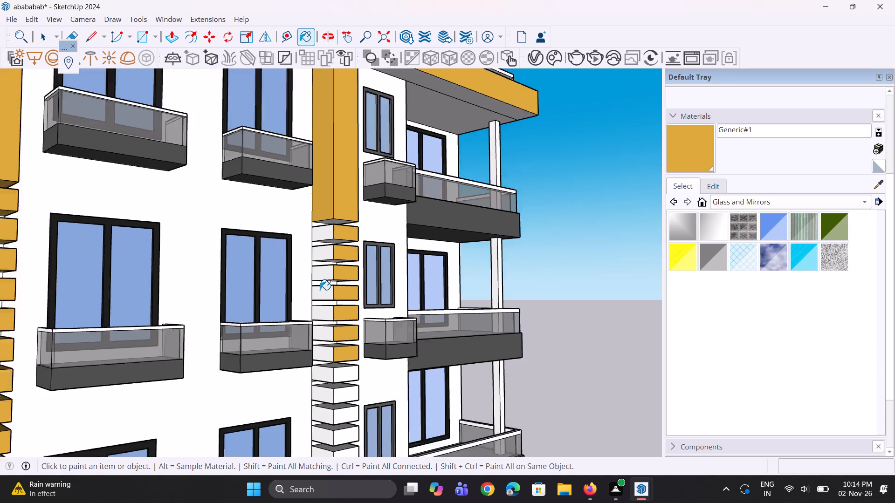
pyautogui.keyDown('ctrl'); pyautogui.scroll(-7, 320, 290); pyautogui.keyUp('ctrl')
pyautogui.keyDown('ctrl'); pyautogui.scroll(8, 334, 360); pyautogui.keyUp('ctrl')
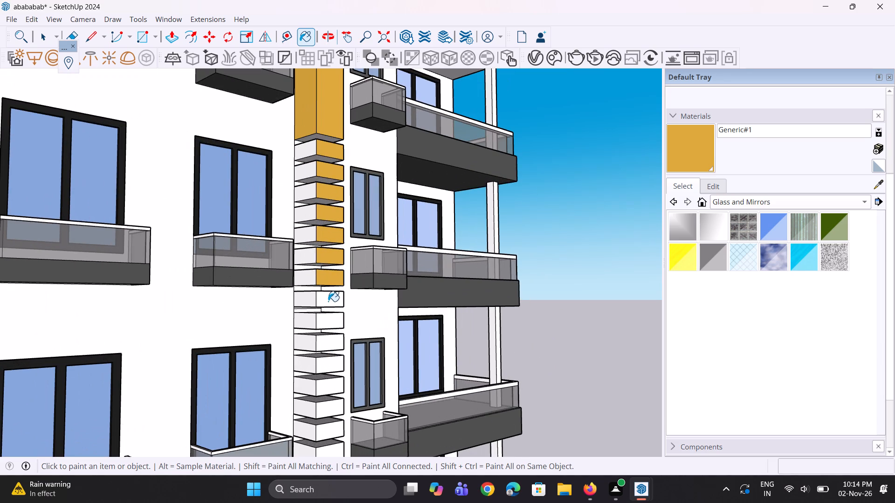
pyautogui.keyDown('ctrl'); pyautogui.click(329, 301); pyautogui.keyUp('ctrl')
pyautogui.keyDown('ctrl'); pyautogui.click(330, 321); pyautogui.keyUp('ctrl')
pyautogui.keyDown('ctrl'); pyautogui.click(333, 338); pyautogui.keyUp('ctrl')
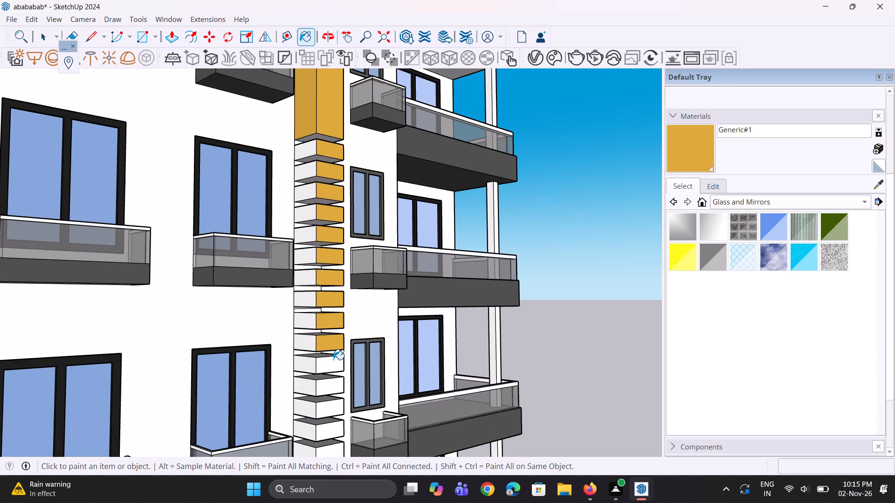
pyautogui.keyDown('ctrl'); pyautogui.click(333, 361); pyautogui.keyUp('ctrl')
pyautogui.keyDown('ctrl'); pyautogui.click(336, 387); pyautogui.keyUp('ctrl')
# Paint the front faces of the following six blocks down the right column with Generic#1.
pyautogui.keyDown('ctrl'); pyautogui.scroll(-7, 300, 222); pyautogui.keyUp('ctrl')
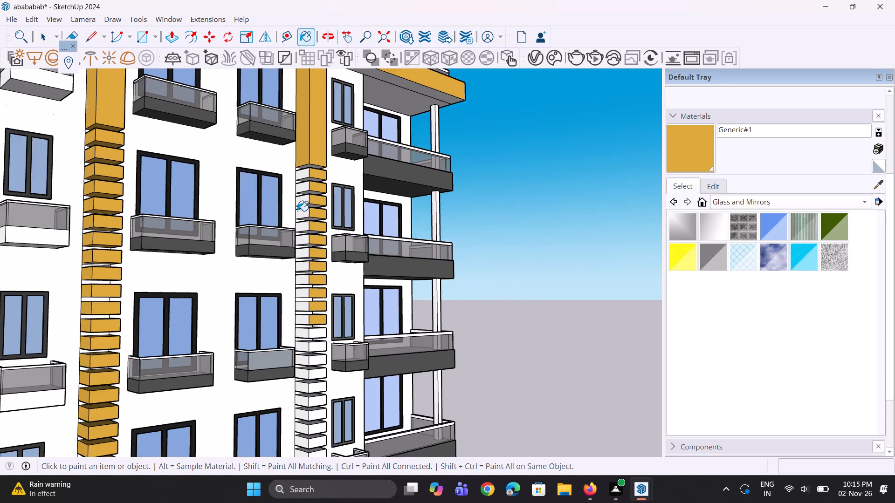
pyautogui.keyDown('ctrl'); pyautogui.scroll(-8, 297, 211); pyautogui.keyUp('ctrl')
pyautogui.keyDown('ctrl'); pyautogui.scroll(12, 303, 254); pyautogui.keyUp('ctrl')
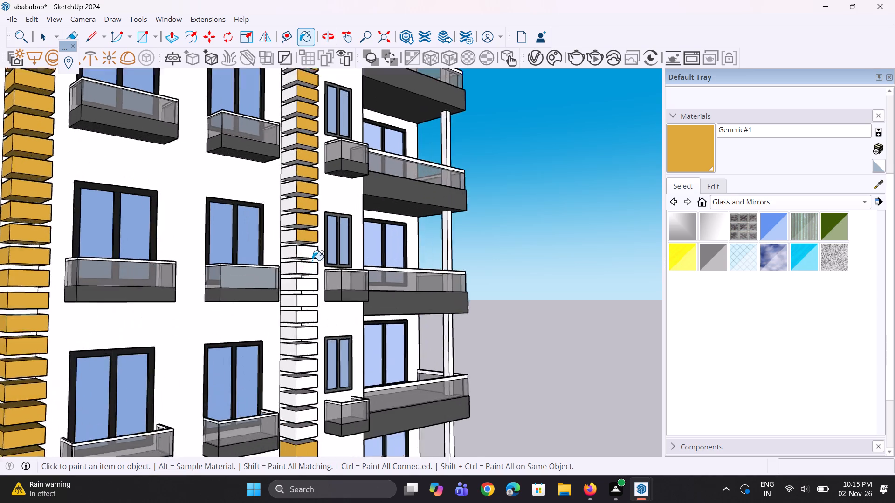
pyautogui.keyDown('ctrl'); pyautogui.scroll(6, 312, 260); pyautogui.keyUp('ctrl')
pyautogui.keyDown('ctrl'); pyautogui.click(312, 255); pyautogui.keyUp('ctrl')
pyautogui.keyDown('ctrl'); pyautogui.click(311, 276); pyautogui.keyUp('ctrl')
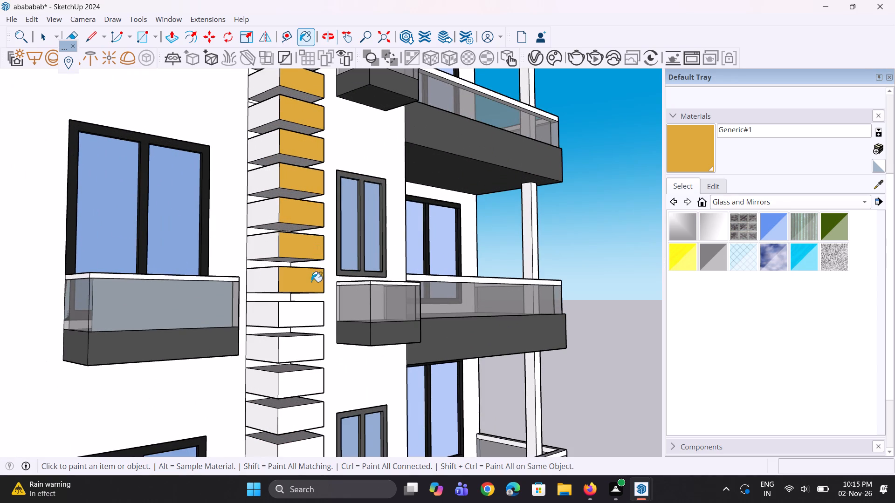
pyautogui.keyDown('ctrl'); pyautogui.click(309, 309); pyautogui.keyUp('ctrl')
pyautogui.keyDown('ctrl'); pyautogui.click(308, 342); pyautogui.keyUp('ctrl')
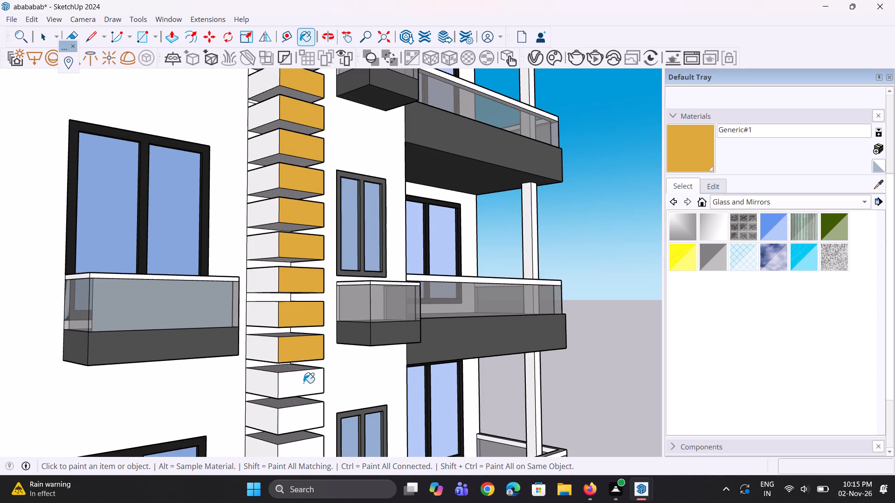
pyautogui.keyDown('ctrl'); pyautogui.click(303, 383); pyautogui.keyUp('ctrl')
pyautogui.keyDown('ctrl'); pyautogui.click(309, 422); pyautogui.keyUp('ctrl')
pyautogui.keyDown('ctrl'); pyautogui.scroll(-6, 281, 217); pyautogui.keyUp('ctrl')
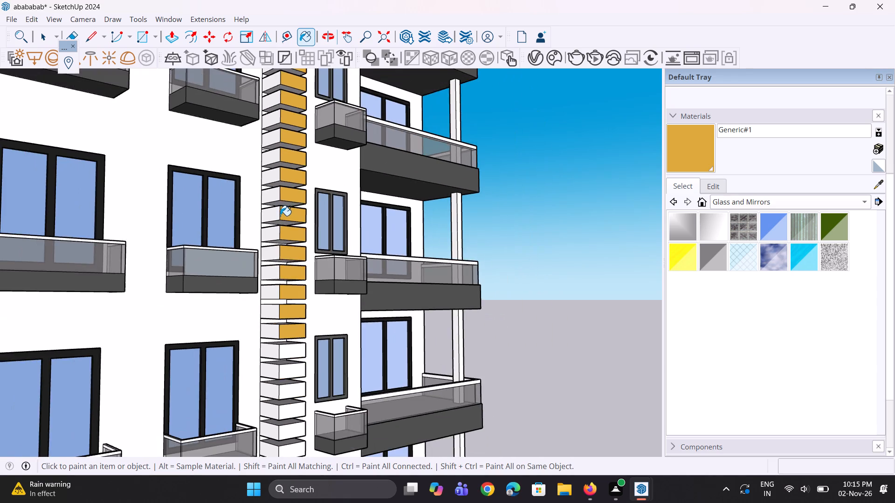
pyautogui.keyDown('ctrl'); pyautogui.scroll(-7, 280, 216); pyautogui.keyUp('ctrl')
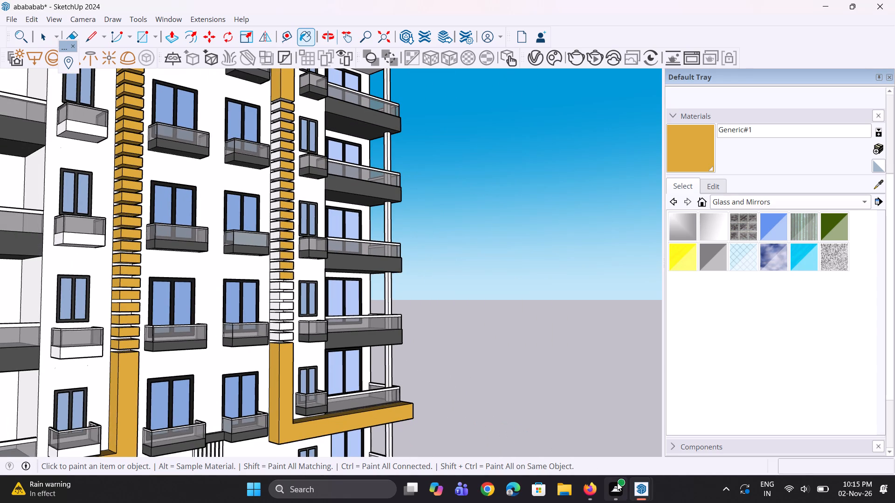
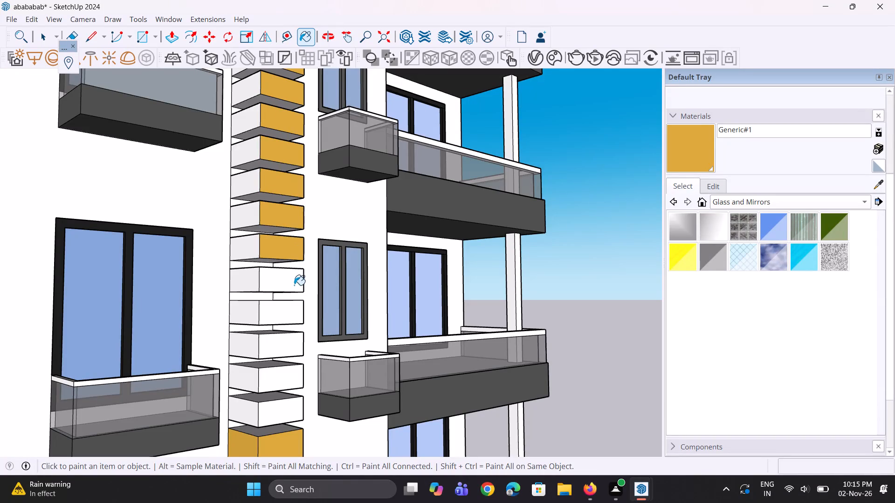
# Paint the front faces of the last five white-fronted blocks in the right column, down to the lower frame, with Generic#1.
pyautogui.keyDown('ctrl'); pyautogui.click(293, 288); pyautogui.keyUp('ctrl')
pyautogui.keyDown('ctrl'); pyautogui.click(296, 318); pyautogui.keyUp('ctrl')
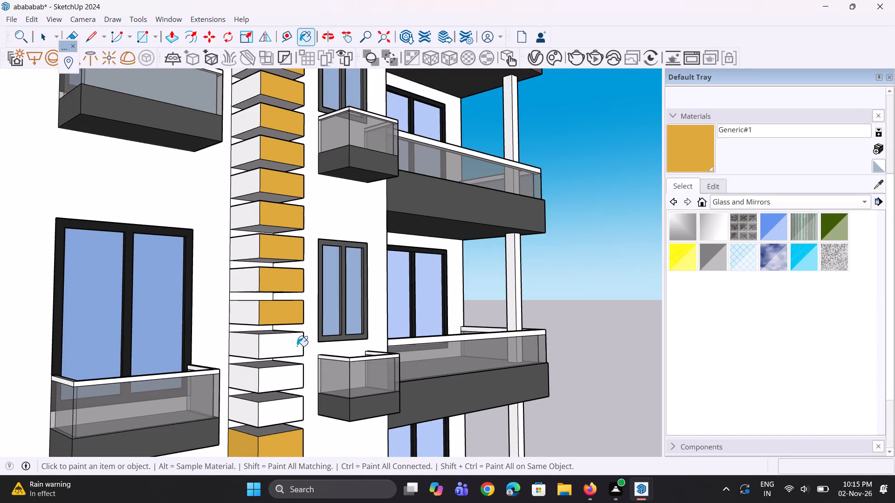
pyautogui.keyDown('ctrl'); pyautogui.click(297, 347); pyautogui.keyUp('ctrl')
pyautogui.keyDown('ctrl'); pyautogui.click(290, 379); pyautogui.keyUp('ctrl')
pyautogui.keyDown('ctrl'); pyautogui.click(287, 412); pyautogui.keyUp('ctrl')
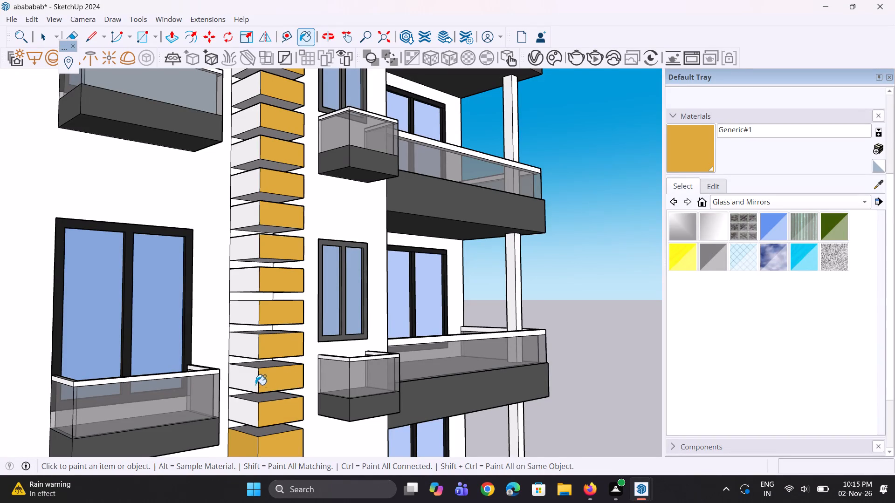
pyautogui.keyDown('ctrl'); pyautogui.moveTo(255, 385); pyautogui.dragTo(271, 435, button='middle'); pyautogui.keyUp('ctrl')
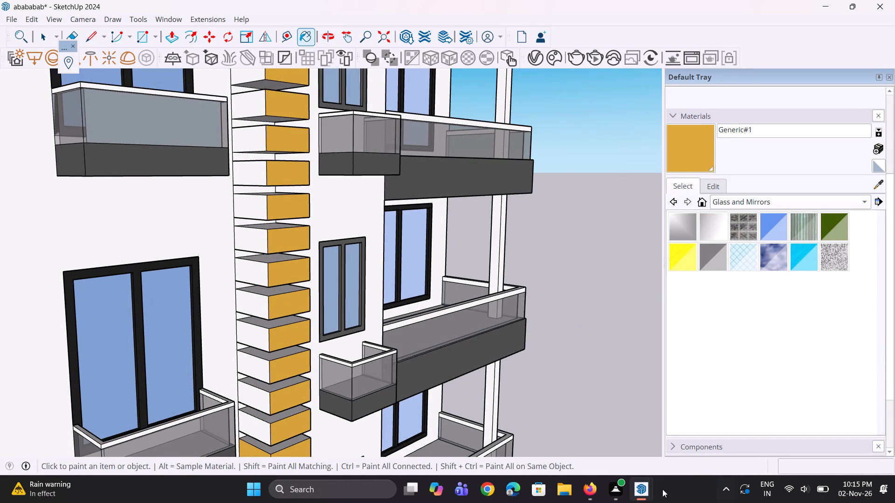
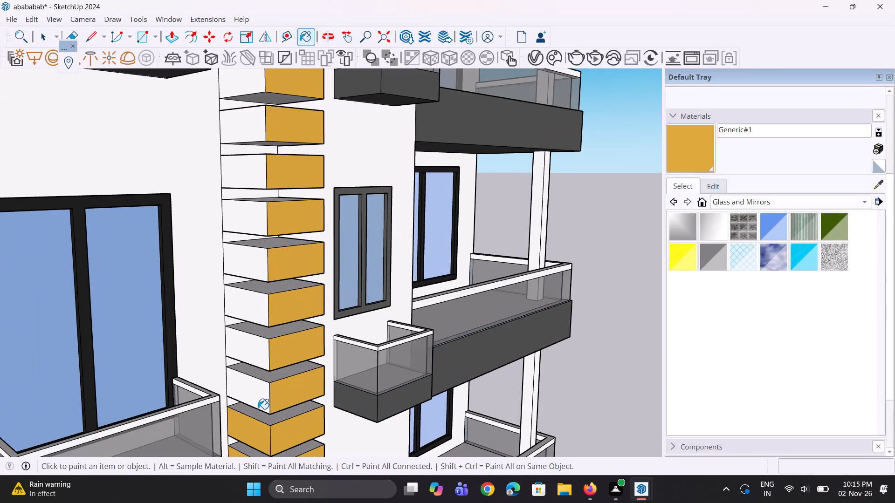
# Paint the left side faces of the lower white-sided blocks in the right column with Generic#1, working upward from the already painted ones.
pyautogui.keyDown('ctrl'); pyautogui.click(262, 396); pyautogui.keyUp('ctrl')
pyautogui.keyDown('ctrl'); pyautogui.click(257, 357); pyautogui.keyUp('ctrl')
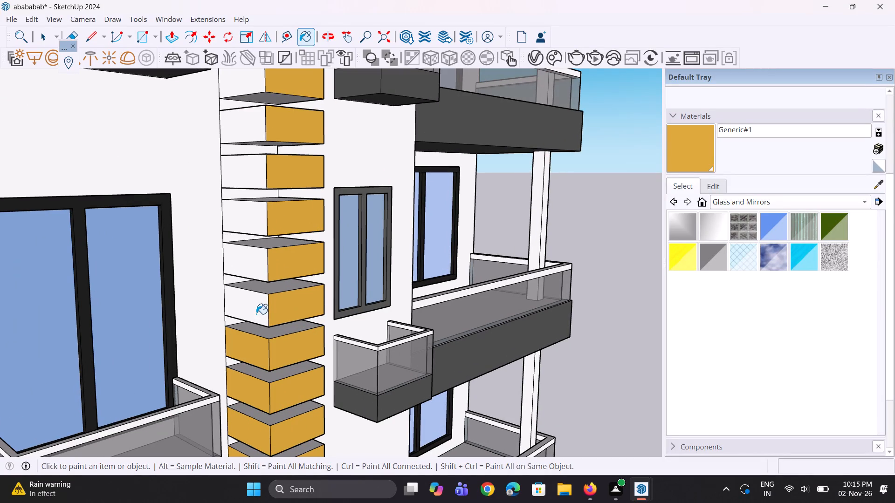
pyautogui.keyDown('ctrl'); pyautogui.click(256, 314); pyautogui.keyUp('ctrl')
pyautogui.keyDown('ctrl'); pyautogui.click(259, 260); pyautogui.keyUp('ctrl')
pyautogui.keyDown('ctrl'); pyautogui.scroll(-6, 607, 249); pyautogui.keyUp('ctrl')
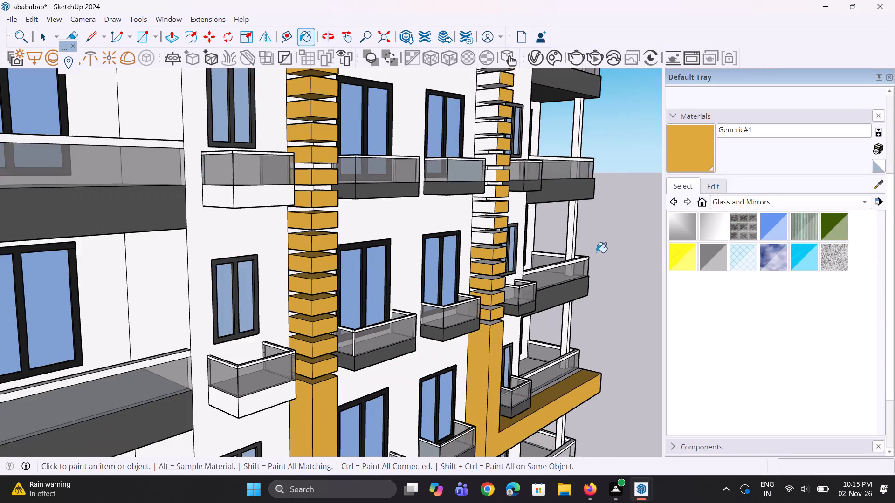
pyautogui.keyDown('ctrl'); pyautogui.scroll(-4, 560, 273); pyautogui.keyUp('ctrl')
pyautogui.keyDown('ctrl'); pyautogui.scroll(5, 536, 229); pyautogui.keyUp('ctrl')
pyautogui.keyDown('ctrl'); pyautogui.scroll(3, 490, 252); pyautogui.keyUp('ctrl')
pyautogui.keyDown('ctrl'); pyautogui.click(492, 273); pyautogui.keyUp('ctrl')
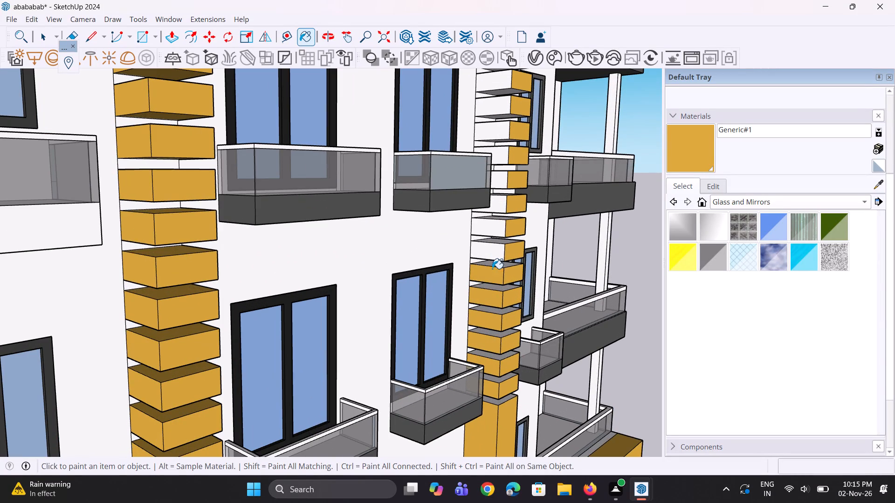
pyautogui.keyDown('ctrl'); pyautogui.click(493, 258); pyautogui.keyUp('ctrl')
pyautogui.keyDown('ctrl'); pyautogui.click(496, 236); pyautogui.keyUp('ctrl')
pyautogui.keyDown('ctrl'); pyautogui.click(501, 207); pyautogui.keyUp('ctrl')
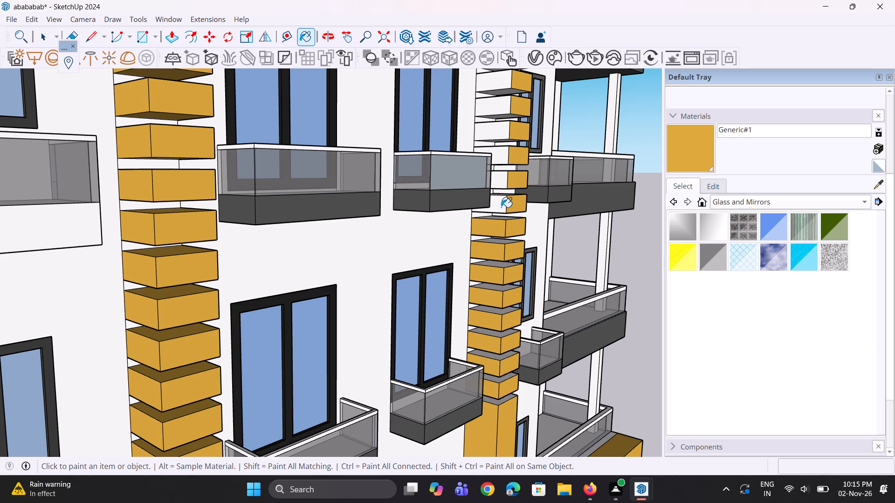
pyautogui.keyDown('ctrl'); pyautogui.click(501, 183); pyautogui.keyUp('ctrl')
# Continue up the right column, painting the left side faces of the middle blocks beside and above the balcony with Generic#1.
pyautogui.keyDown('ctrl'); pyautogui.scroll(-5, 363, 284); pyautogui.keyUp('ctrl')
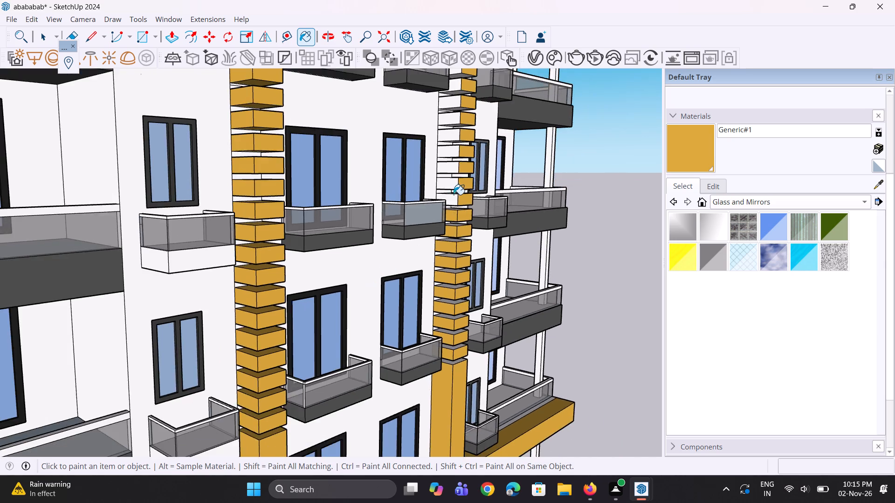
pyautogui.keyDown('ctrl'); pyautogui.scroll(10, 453, 194); pyautogui.keyUp('ctrl')
pyautogui.keyDown('ctrl'); pyautogui.click(453, 200); pyautogui.keyUp('ctrl')
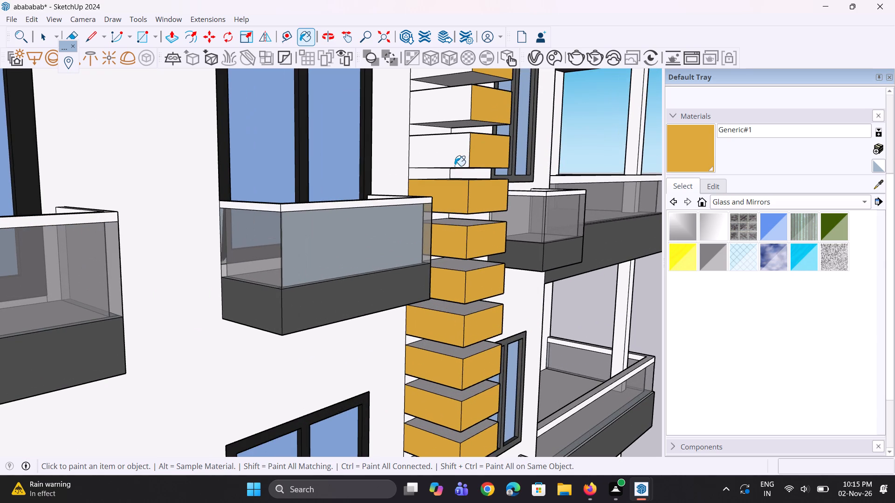
pyautogui.keyDown('ctrl'); pyautogui.click(454, 163); pyautogui.keyUp('ctrl')
pyautogui.keyDown('ctrl'); pyautogui.scroll(-15, 396, 328); pyautogui.keyUp('ctrl')
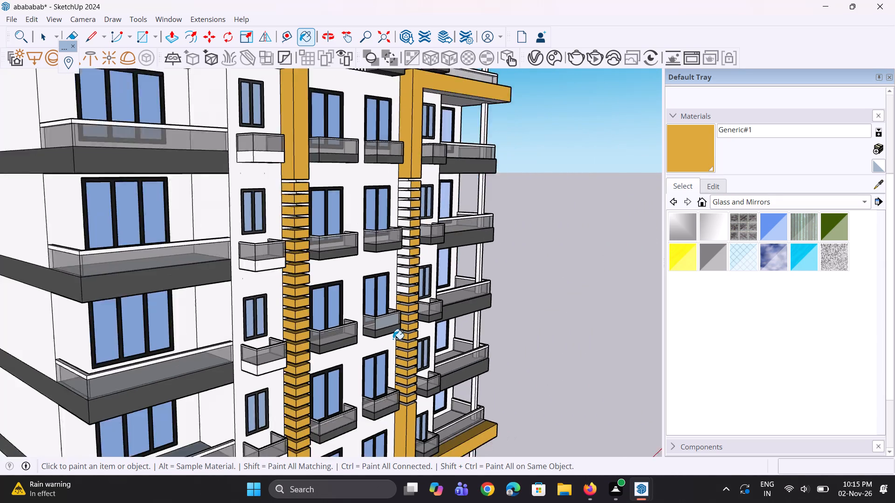
pyautogui.keyDown('ctrl'); pyautogui.scroll(-2, 393, 339); pyautogui.keyUp('ctrl')
pyautogui.keyDown('ctrl'); pyautogui.scroll(14, 420, 280); pyautogui.keyUp('ctrl')
pyautogui.keyDown('ctrl'); pyautogui.click(383, 317); pyautogui.keyUp('ctrl')
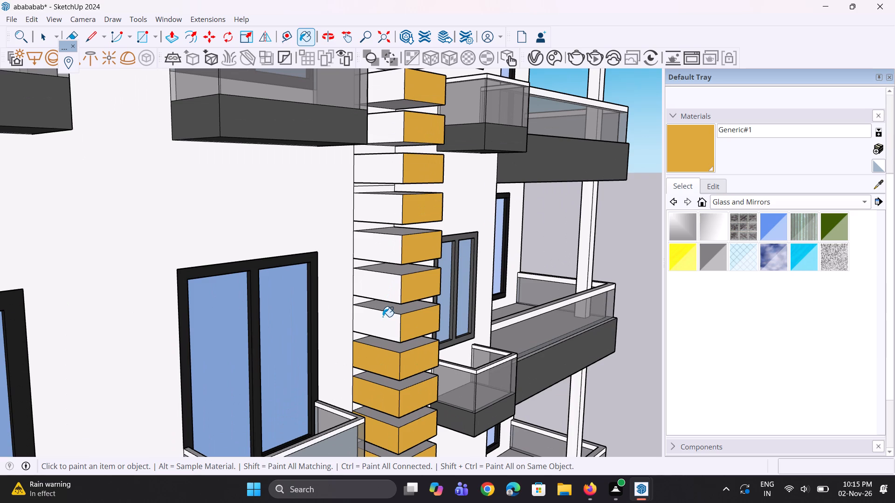
pyautogui.keyDown('ctrl'); pyautogui.click(389, 284); pyautogui.keyUp('ctrl')
pyautogui.keyDown('ctrl'); pyautogui.click(390, 256); pyautogui.keyUp('ctrl')
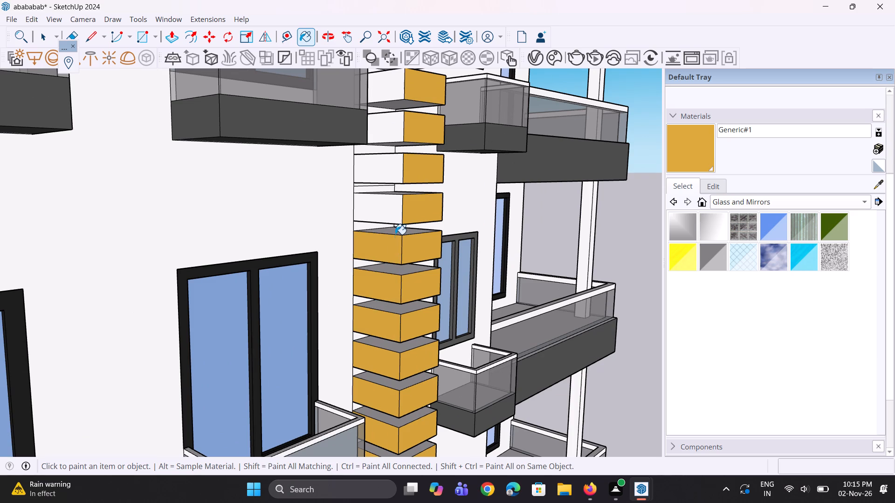
pyautogui.keyDown('ctrl'); pyautogui.click(395, 218); pyautogui.keyUp('ctrl')
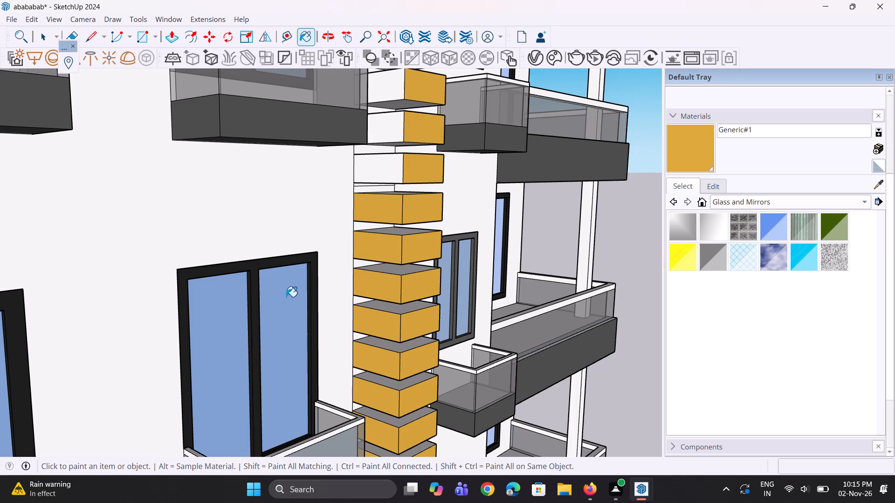
# Paint the left side faces of the remaining eight blocks of the right column, directly below the upper frame, with Generic#1.
pyautogui.keyDown('ctrl'); pyautogui.scroll(-10, 346, 337); pyautogui.keyUp('ctrl')
pyautogui.keyDown('ctrl'); pyautogui.scroll(4, 366, 203); pyautogui.keyUp('ctrl')
pyautogui.keyDown('ctrl'); pyautogui.scroll(2, 358, 163); pyautogui.keyUp('ctrl')
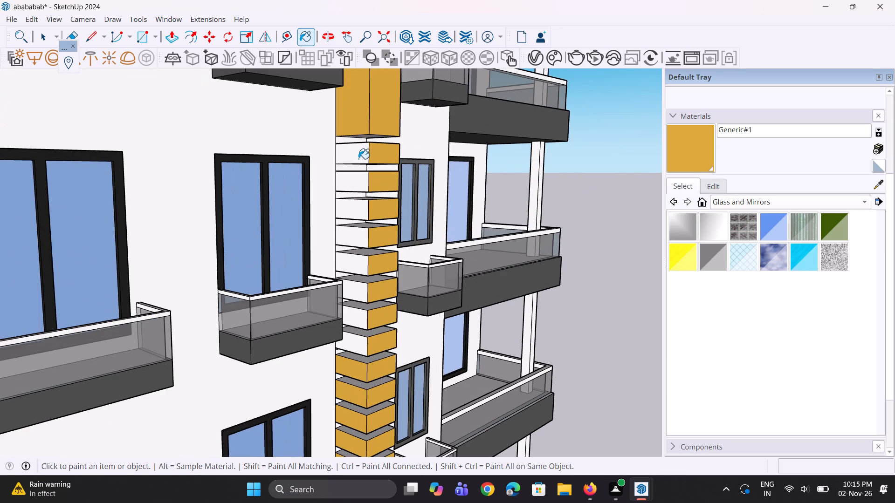
pyautogui.keyDown('ctrl'); pyautogui.click(358, 158); pyautogui.keyUp('ctrl')
pyautogui.keyDown('ctrl'); pyautogui.click(360, 179); pyautogui.keyUp('ctrl')
pyautogui.keyDown('ctrl'); pyautogui.click(356, 207); pyautogui.keyUp('ctrl')
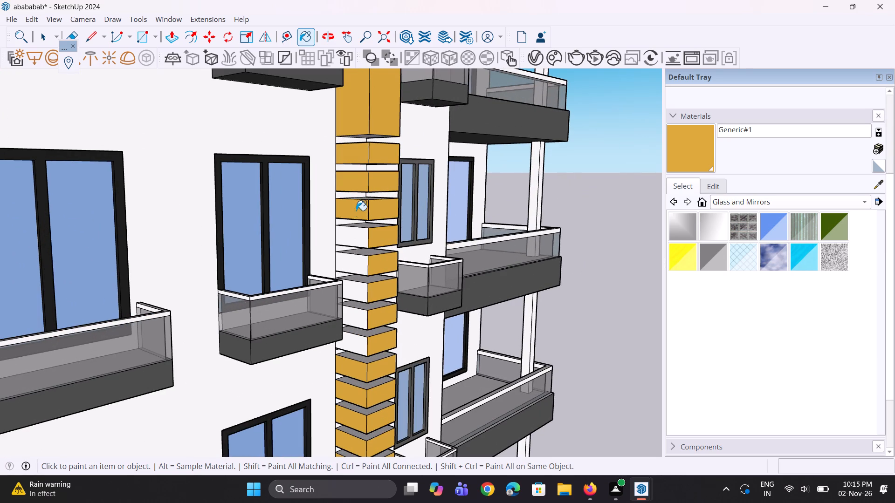
pyautogui.keyDown('ctrl'); pyautogui.click(356, 237); pyautogui.keyUp('ctrl')
pyautogui.keyDown('ctrl'); pyautogui.click(360, 265); pyautogui.keyUp('ctrl')
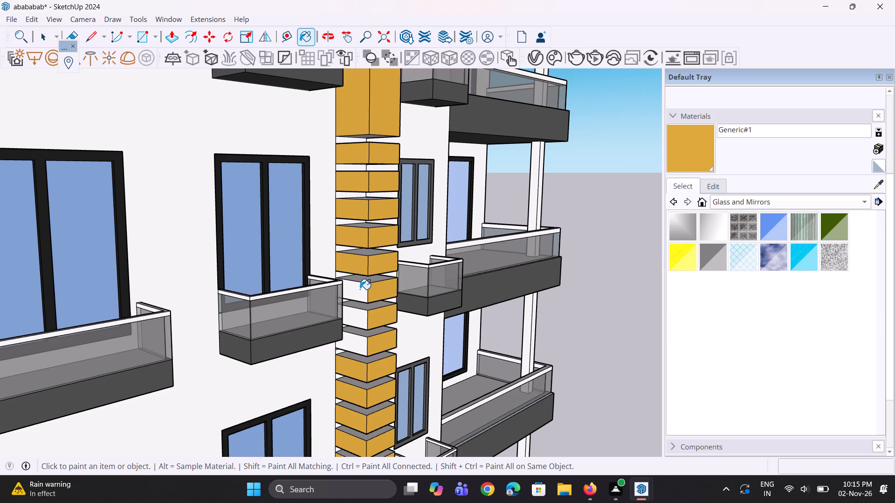
pyautogui.keyDown('ctrl'); pyautogui.click(360, 290); pyautogui.keyUp('ctrl')
pyautogui.keyDown('ctrl'); pyautogui.click(362, 316); pyautogui.keyUp('ctrl')
pyautogui.keyDown('ctrl'); pyautogui.click(356, 343); pyautogui.keyUp('ctrl')
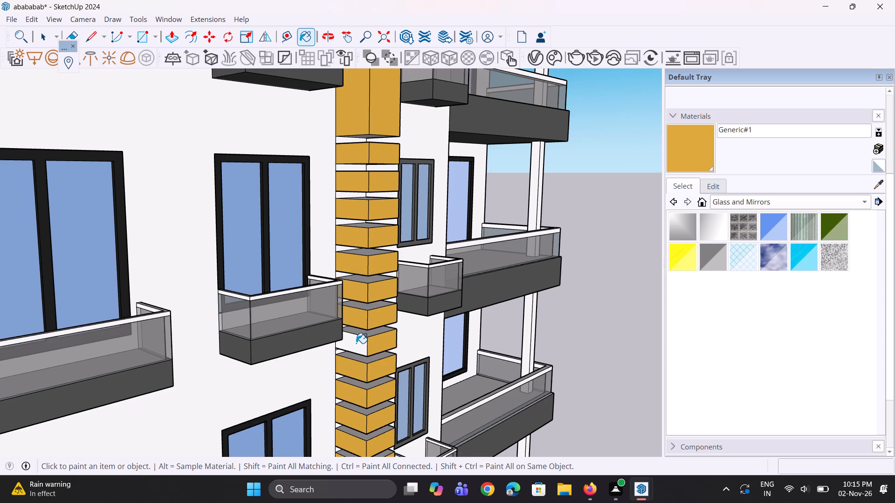
# Paint the right side faces of the top seven blocks in the right column, starting below the upper frame, with Generic#1.
pyautogui.keyDown('ctrl'); pyautogui.moveTo(427, 291); pyautogui.dragTo(107, 260, button='middle'); pyautogui.keyUp('ctrl')
pyautogui.keyDown('ctrl'); pyautogui.moveTo(224, 255); pyautogui.dragTo(180, 253, button='middle'); pyautogui.keyUp('ctrl')
pyautogui.keyDown('ctrl'); pyautogui.click(230, 118); pyautogui.keyUp('ctrl')
pyautogui.keyDown('ctrl'); pyautogui.click(236, 149); pyautogui.keyUp('ctrl')
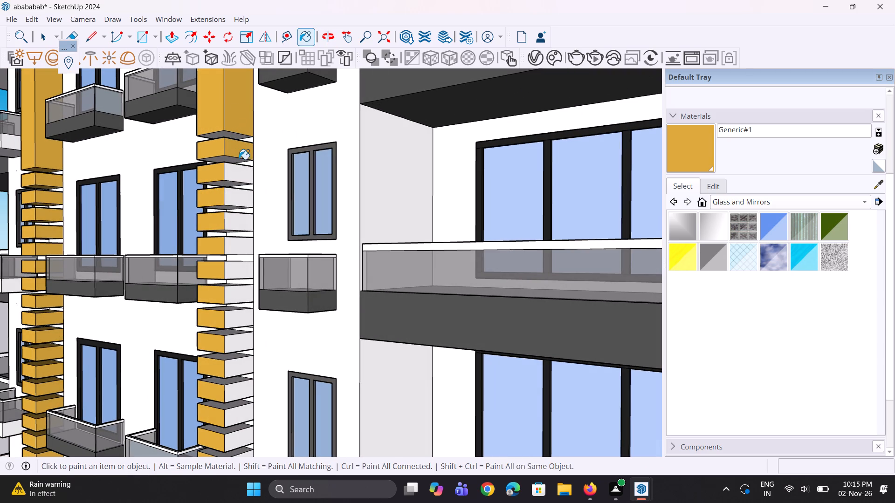
pyautogui.keyDown('ctrl'); pyautogui.click(241, 171); pyautogui.keyUp('ctrl')
pyautogui.keyDown('ctrl'); pyautogui.click(240, 199); pyautogui.keyUp('ctrl')
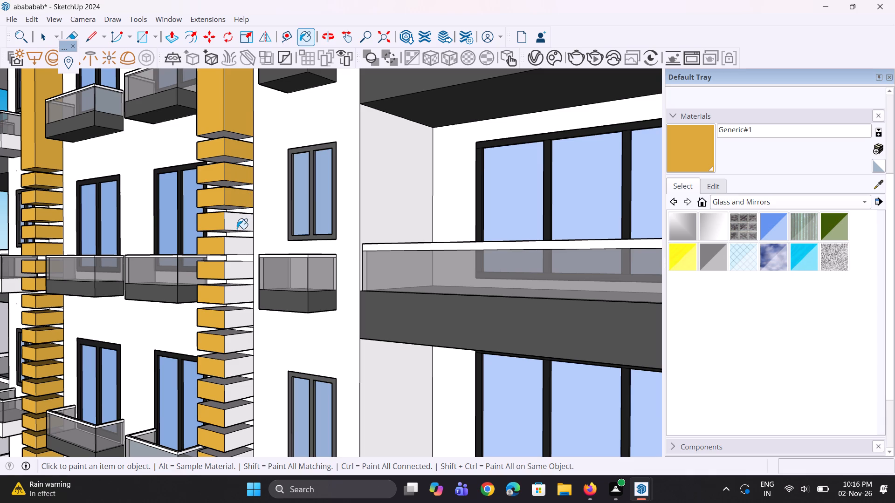
pyautogui.keyDown('ctrl'); pyautogui.click(237, 229); pyautogui.keyUp('ctrl')
pyautogui.keyDown('ctrl'); pyautogui.click(241, 247); pyautogui.keyUp('ctrl')
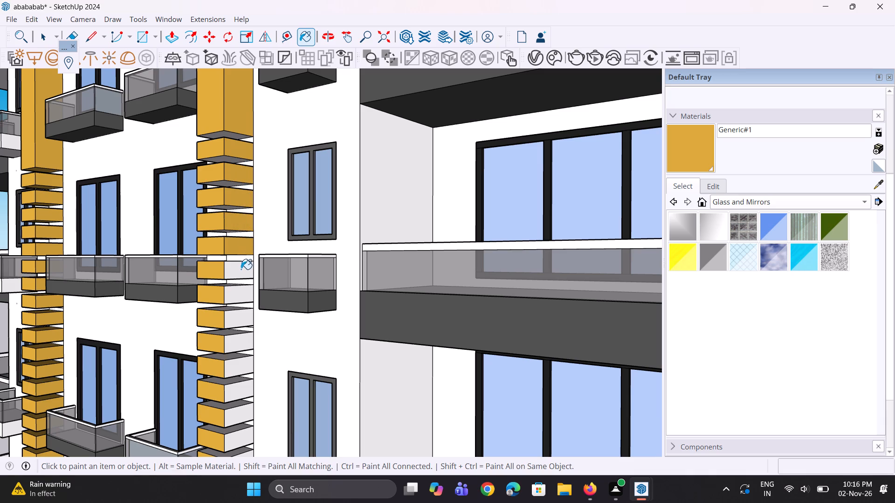
pyautogui.keyDown('ctrl'); pyautogui.click(241, 269); pyautogui.keyUp('ctrl')
pyautogui.keyDown('ctrl'); pyautogui.click(242, 294); pyautogui.keyUp('ctrl')
# Paint the right side faces of the next six white-sided blocks down the right column with Generic#1.
pyautogui.keyDown('ctrl'); pyautogui.scroll(-5, 253, 220); pyautogui.keyUp('ctrl')
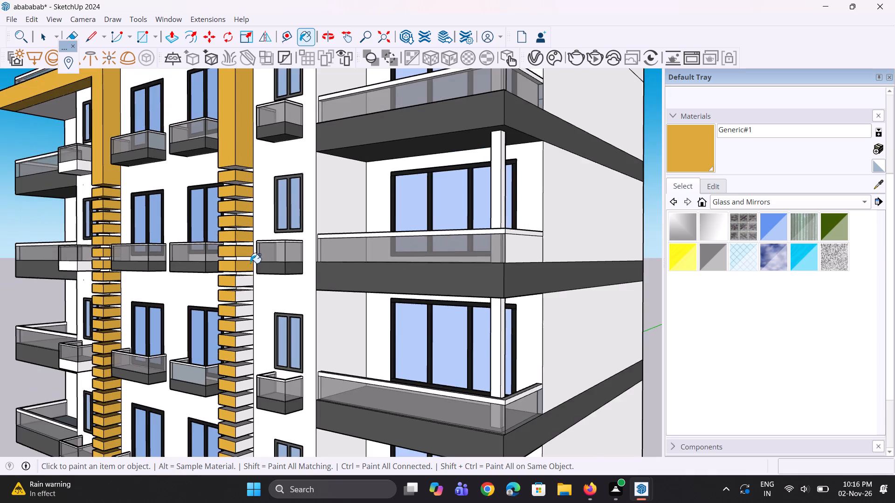
pyautogui.keyDown('ctrl'); pyautogui.scroll(7, 244, 279); pyautogui.keyUp('ctrl')
pyautogui.keyDown('ctrl'); pyautogui.click(241, 284); pyautogui.keyUp('ctrl')
pyautogui.keyDown('ctrl'); pyautogui.click(253, 313); pyautogui.keyUp('ctrl')
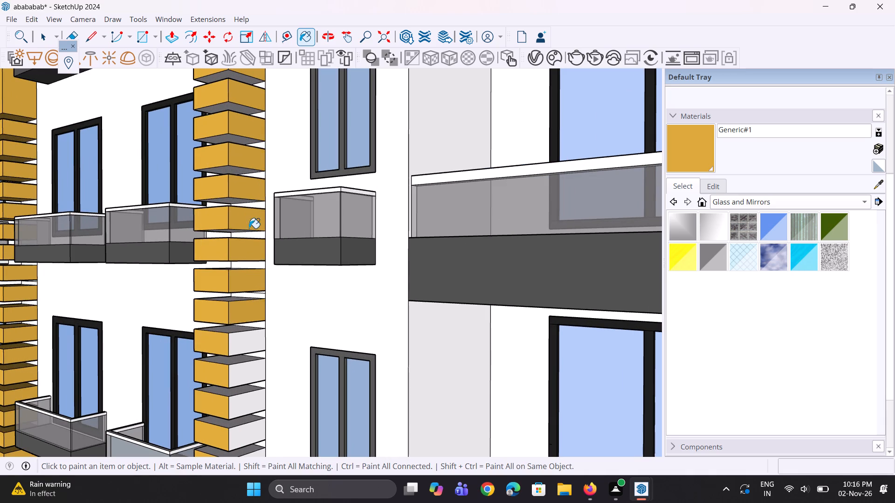
pyautogui.keyDown('ctrl'); pyautogui.scroll(-10, 243, 208); pyautogui.keyUp('ctrl')
pyautogui.keyDown('ctrl'); pyautogui.scroll(4, 233, 293); pyautogui.keyUp('ctrl')
pyautogui.keyDown('ctrl'); pyautogui.scroll(2, 254, 251); pyautogui.keyUp('ctrl')
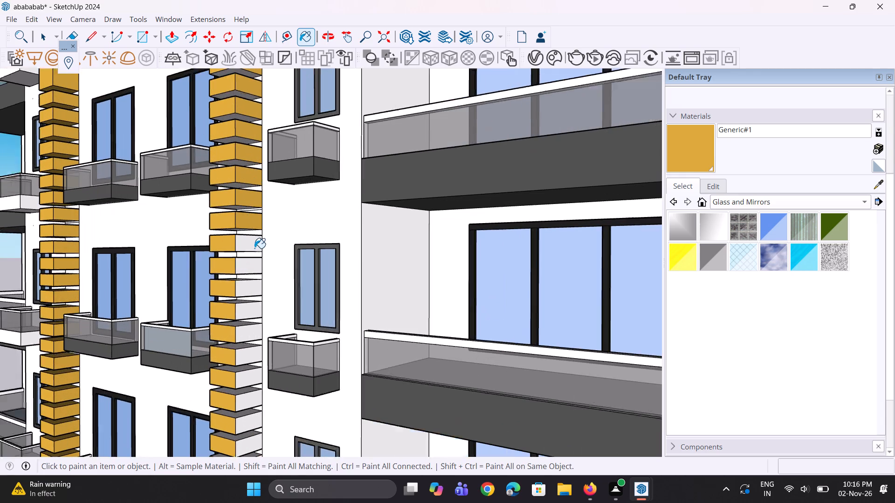
pyautogui.keyDown('ctrl'); pyautogui.scroll(1, 255, 248); pyautogui.keyUp('ctrl')
pyautogui.keyDown('ctrl'); pyautogui.click(255, 246); pyautogui.keyUp('ctrl')
pyautogui.keyDown('ctrl'); pyautogui.click(253, 267); pyautogui.keyUp('ctrl')
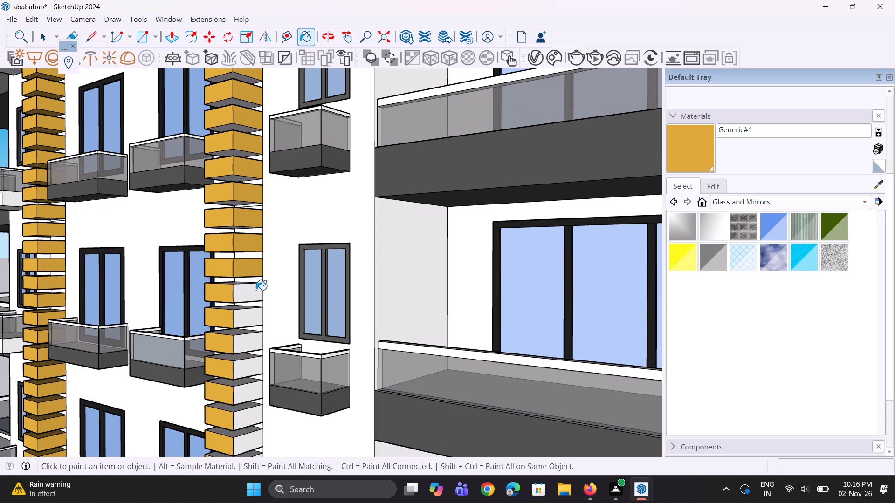
pyautogui.keyDown('ctrl'); pyautogui.click(256, 291); pyautogui.keyUp('ctrl')
pyautogui.keyDown('ctrl'); pyautogui.click(253, 313); pyautogui.keyUp('ctrl')
# Paint the right side faces of six more white-sided blocks further down the right column with Generic#1.
pyautogui.keyDown('ctrl'); pyautogui.scroll(-5, 240, 232); pyautogui.keyUp('ctrl')
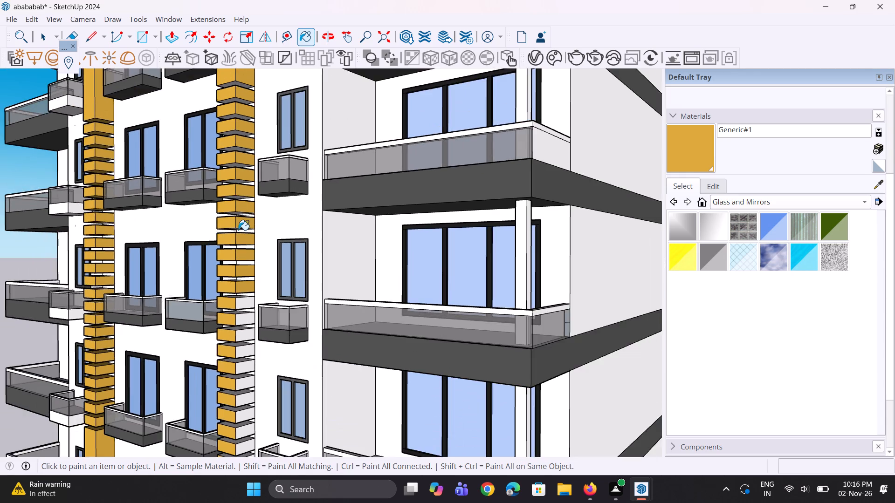
pyautogui.keyDown('ctrl'); pyautogui.scroll(-5, 238, 230); pyautogui.keyUp('ctrl')
pyautogui.keyDown('ctrl'); pyautogui.scroll(4, 234, 321); pyautogui.keyUp('ctrl')
pyautogui.keyDown('ctrl'); pyautogui.scroll(3, 268, 259); pyautogui.keyUp('ctrl')
pyautogui.keyDown('ctrl'); pyautogui.click(248, 250); pyautogui.keyUp('ctrl')
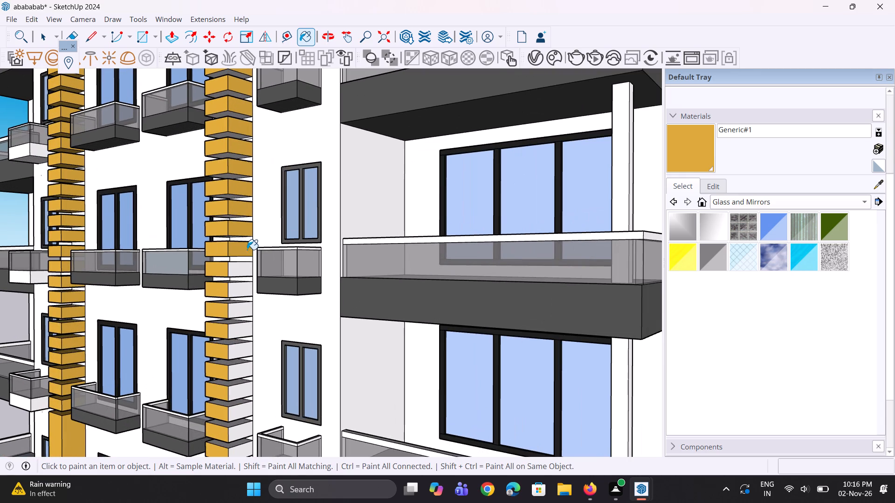
pyautogui.keyDown('ctrl'); pyautogui.click(246, 270); pyautogui.keyUp('ctrl')
pyautogui.keyDown('ctrl'); pyautogui.click(246, 290); pyautogui.keyUp('ctrl')
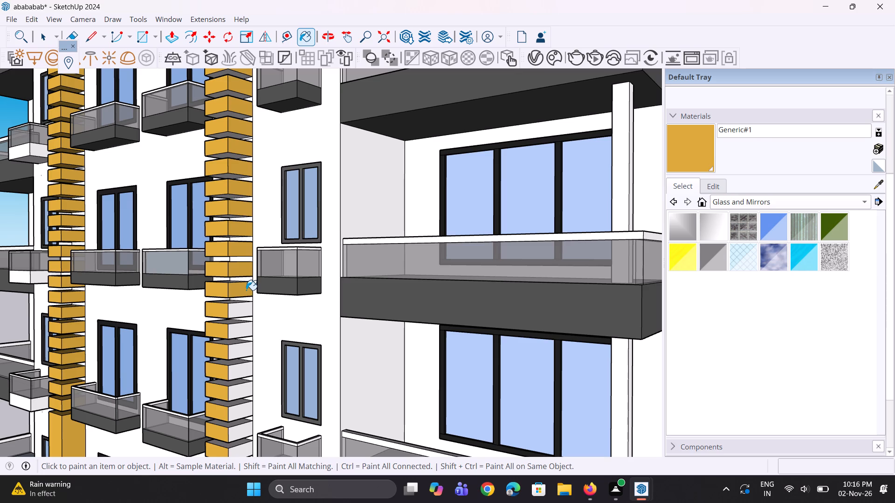
pyautogui.keyDown('ctrl'); pyautogui.click(246, 303); pyautogui.keyUp('ctrl')
pyautogui.keyDown('ctrl'); pyautogui.click(246, 309); pyautogui.keyUp('ctrl')
pyautogui.keyDown('ctrl'); pyautogui.scroll(-5, 248, 218); pyautogui.keyUp('ctrl')
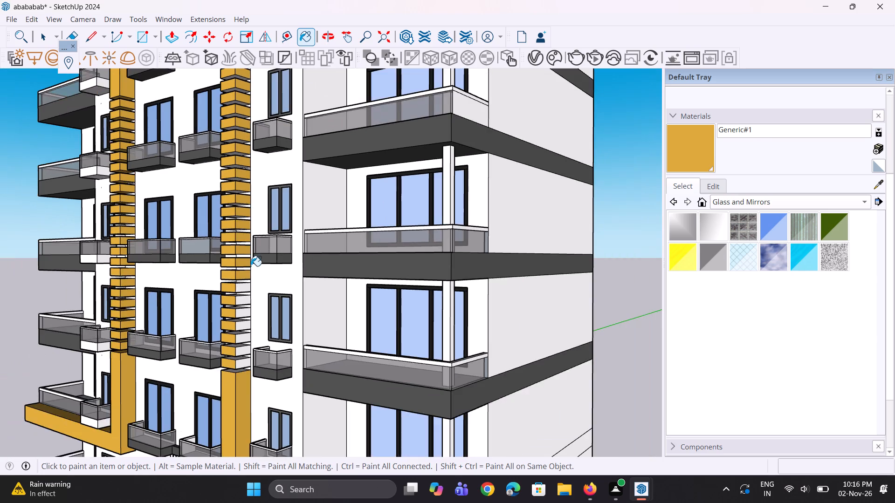
pyautogui.keyDown('ctrl'); pyautogui.scroll(6, 250, 297); pyautogui.keyUp('ctrl')
pyautogui.keyDown('ctrl'); pyautogui.click(239, 285); pyautogui.keyUp('ctrl')
pyautogui.keyDown('ctrl'); pyautogui.click(245, 308); pyautogui.keyUp('ctrl')
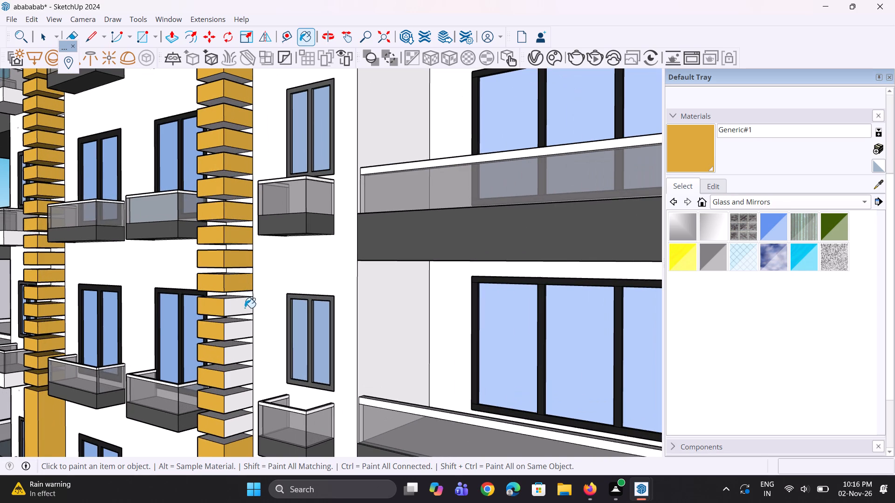
# Paint the right side faces of the last five white-sided blocks in the right column, down to the lower frame, with Generic#1.
pyautogui.keyDown('ctrl'); pyautogui.scroll(-5, 252, 254); pyautogui.keyUp('ctrl')
pyautogui.keyDown('ctrl'); pyautogui.scroll(3, 241, 312); pyautogui.keyUp('ctrl')
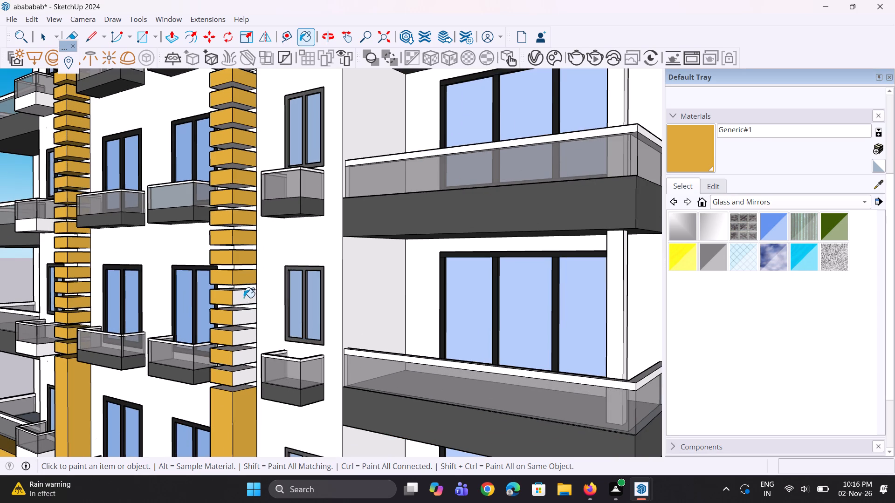
pyautogui.keyDown('ctrl'); pyautogui.click(244, 298); pyautogui.keyUp('ctrl')
pyautogui.keyDown('ctrl'); pyautogui.click(250, 315); pyautogui.keyUp('ctrl')
pyautogui.keyDown('ctrl'); pyautogui.scroll(-4, 237, 251); pyautogui.keyUp('ctrl')
pyautogui.keyDown('ctrl'); pyautogui.scroll(8, 241, 334); pyautogui.keyUp('ctrl')
pyautogui.keyDown('ctrl'); pyautogui.click(241, 338); pyautogui.keyUp('ctrl')
pyautogui.keyDown('ctrl'); pyautogui.click(249, 309); pyautogui.keyUp('ctrl')
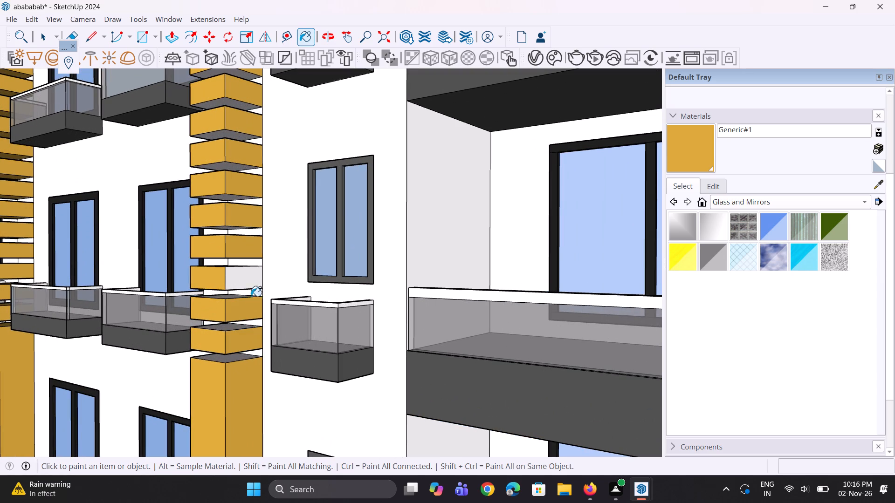
pyautogui.keyDown('ctrl'); pyautogui.click(252, 282); pyautogui.keyUp('ctrl')
# Paint the white end face and the top face of the lower right L-shaped frame's horizontal arm with Generic#1.
pyautogui.keyDown('ctrl'); pyautogui.moveTo(218, 301); pyautogui.dragTo(461, 326, button='middle'); pyautogui.keyUp('ctrl')
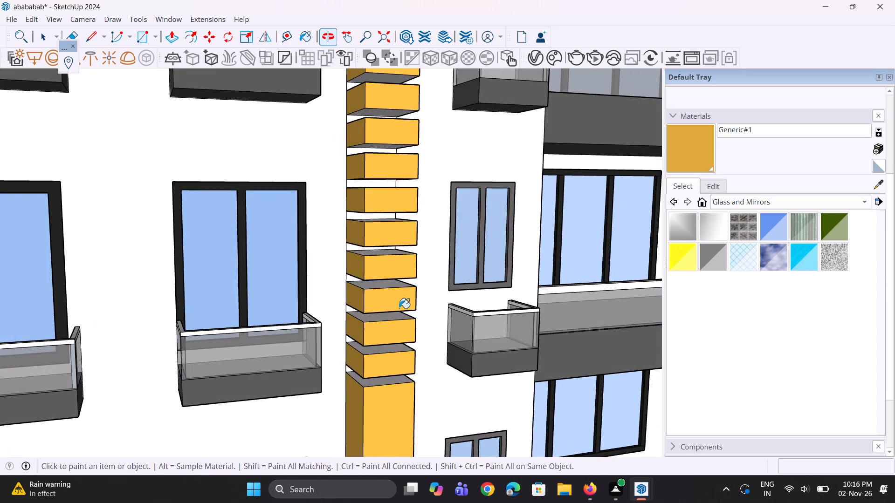
pyautogui.keyDown('ctrl'); pyautogui.scroll(-5, 291, 339); pyautogui.keyUp('ctrl')
pyautogui.keyDown('ctrl'); pyautogui.scroll(-12, 272, 296); pyautogui.keyUp('ctrl')
pyautogui.keyDown('ctrl'); pyautogui.moveTo(303, 328); pyautogui.dragTo(471, 297, button='middle'); pyautogui.keyUp('ctrl')
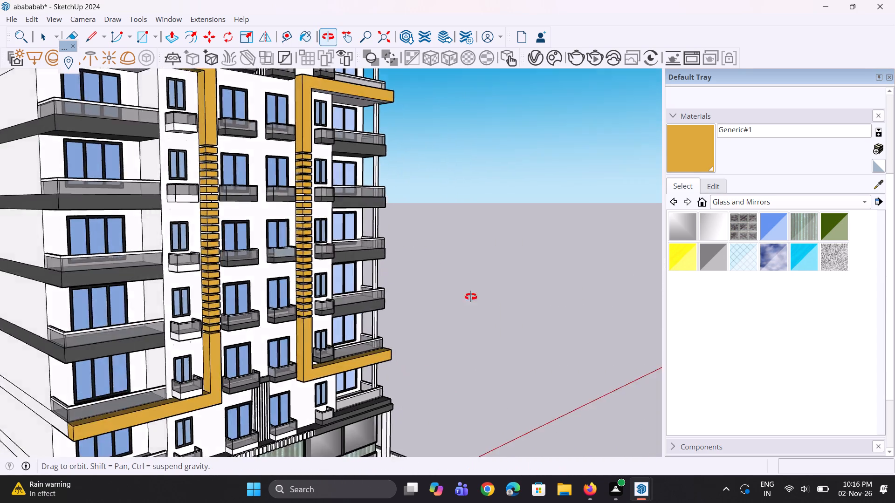
pyautogui.keyDown('ctrl'); pyautogui.moveTo(471, 297); pyautogui.dragTo(58, 321, button='middle'); pyautogui.keyUp('ctrl')
pyautogui.keyDown('ctrl'); pyautogui.scroll(4, 355, 394); pyautogui.keyUp('ctrl')
pyautogui.keyDown('ctrl'); pyautogui.scroll(4, 462, 385); pyautogui.keyUp('ctrl')
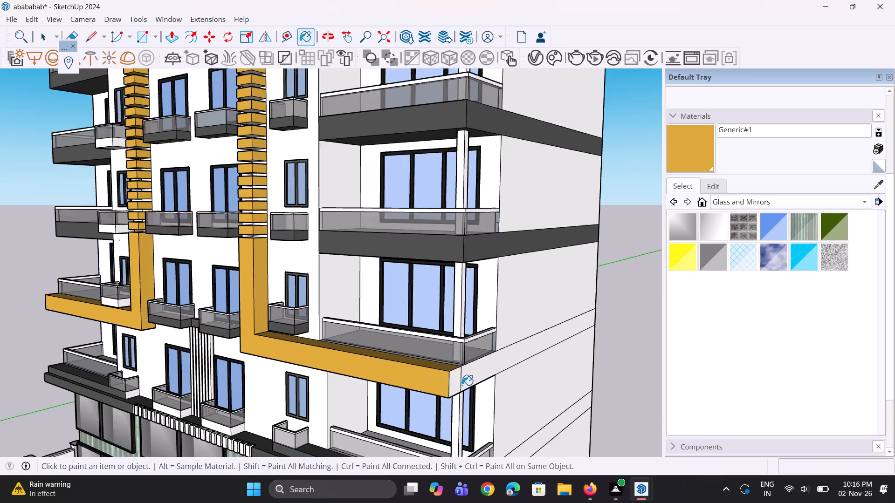
pyautogui.keyDown('ctrl'); pyautogui.click(451, 386); pyautogui.keyUp('ctrl')
pyautogui.keyDown('ctrl'); pyautogui.moveTo(413, 335); pyautogui.dragTo(413, 410, button='middle'); pyautogui.keyUp('ctrl')
pyautogui.keyDown('ctrl'); pyautogui.click(399, 414); pyautogui.keyUp('ctrl')
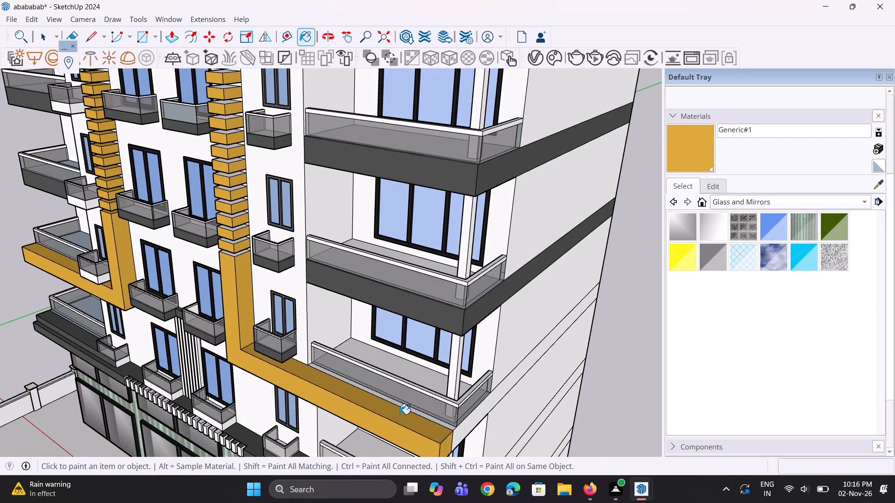
# Paint the front faces of the first four fins above the ground floor, from the row's right end, with Generic#1.
pyautogui.keyDown('ctrl'); pyautogui.scroll(-6, 314, 361); pyautogui.keyUp('ctrl')
pyautogui.keyDown('ctrl'); pyautogui.moveTo(227, 354); pyautogui.dragTo(405, 265, button='middle'); pyautogui.keyUp('ctrl')
pyautogui.keyDown('ctrl'); pyautogui.scroll(4, 321, 394); pyautogui.keyUp('ctrl')
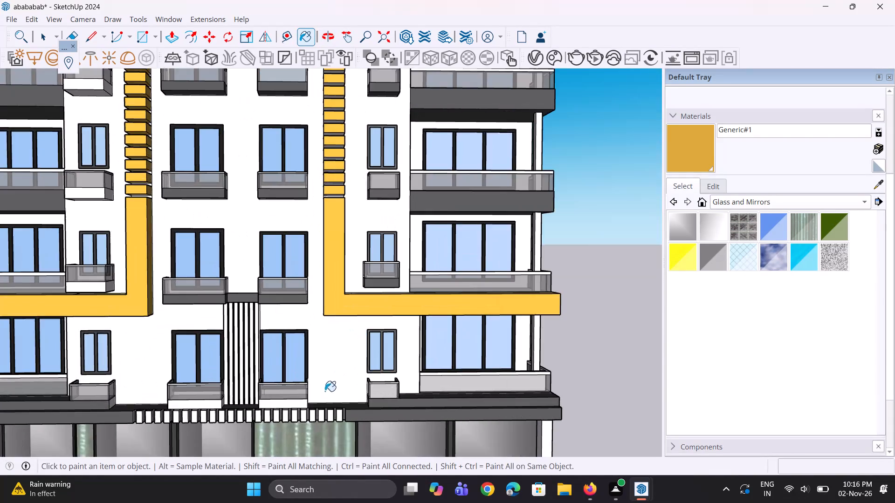
pyautogui.keyDown('ctrl'); pyautogui.scroll(9, 334, 432); pyautogui.keyUp('ctrl')
pyautogui.keyDown('ctrl'); pyautogui.click(344, 409); pyautogui.keyUp('ctrl')
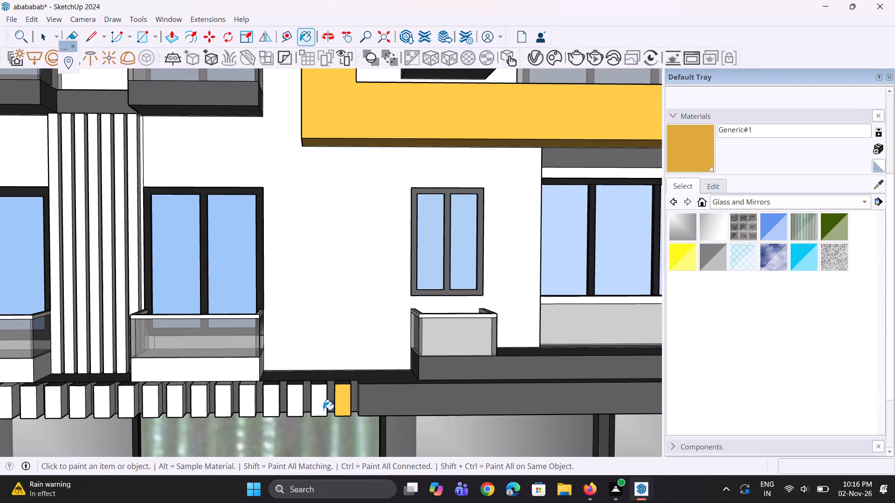
pyautogui.keyDown('ctrl'); pyautogui.click(323, 410); pyautogui.keyUp('ctrl')
pyautogui.keyDown('ctrl'); pyautogui.click(295, 407); pyautogui.keyUp('ctrl')
pyautogui.keyDown('ctrl'); pyautogui.click(272, 408); pyautogui.keyUp('ctrl')
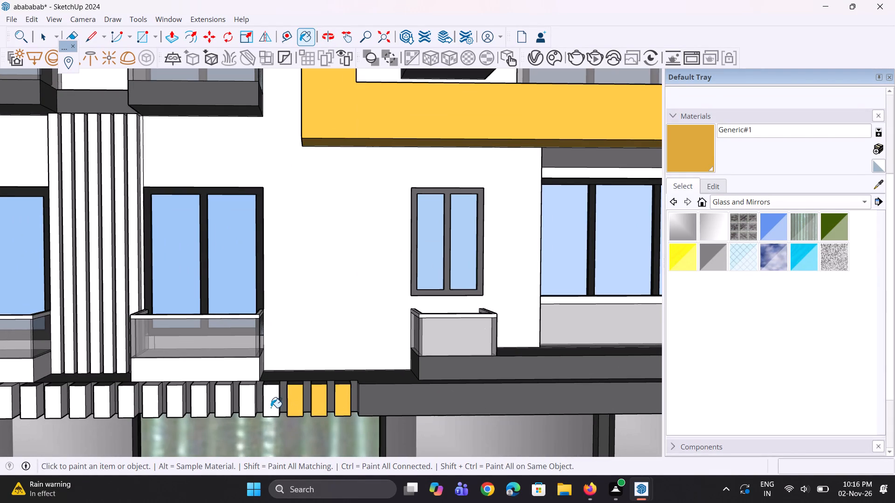
# Paint the front faces of the next four white fins, continuing toward the row's left end, with Generic#1.
pyautogui.keyDown('ctrl'); pyautogui.scroll(-5, 441, 399); pyautogui.keyUp('ctrl')
pyautogui.keyDown('ctrl'); pyautogui.scroll(3, 331, 424); pyautogui.keyUp('ctrl')
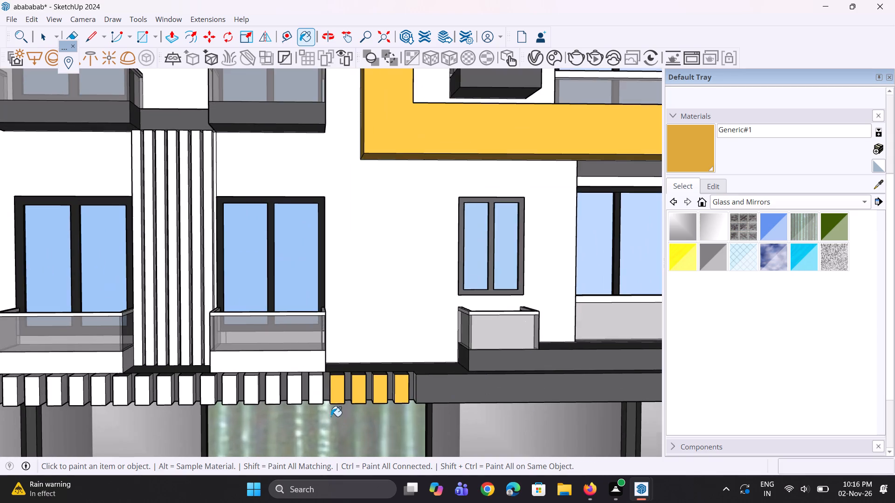
pyautogui.keyDown('ctrl'); pyautogui.scroll(3, 317, 395); pyautogui.keyUp('ctrl')
pyautogui.keyDown('ctrl'); pyautogui.click(317, 395); pyautogui.keyUp('ctrl')
pyautogui.keyDown('ctrl'); pyautogui.click(282, 391); pyautogui.keyUp('ctrl')
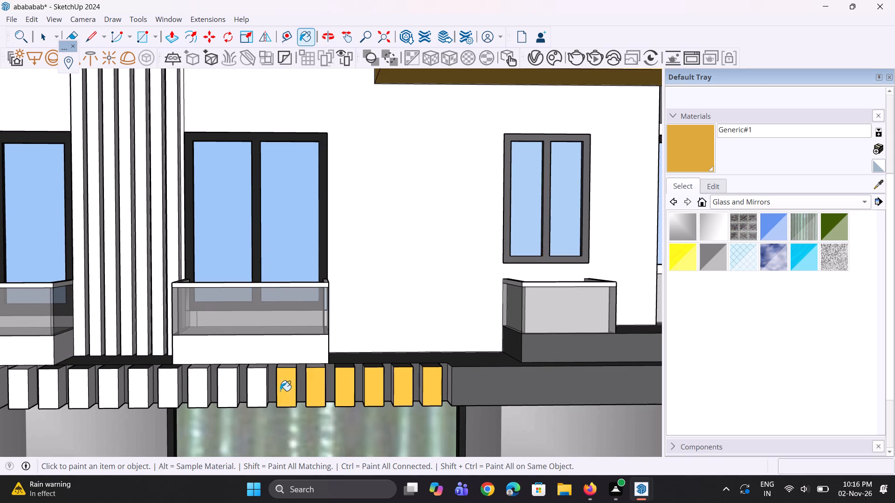
pyautogui.keyDown('ctrl'); pyautogui.click(257, 396); pyautogui.keyUp('ctrl')
pyautogui.keyDown('ctrl'); pyautogui.click(229, 398); pyautogui.keyUp('ctrl')
# Paint the front faces of four more white fins, in front of the central vertical slats, with Generic#1.
pyautogui.keyDown('ctrl'); pyautogui.scroll(-4, 426, 418); pyautogui.keyUp('ctrl')
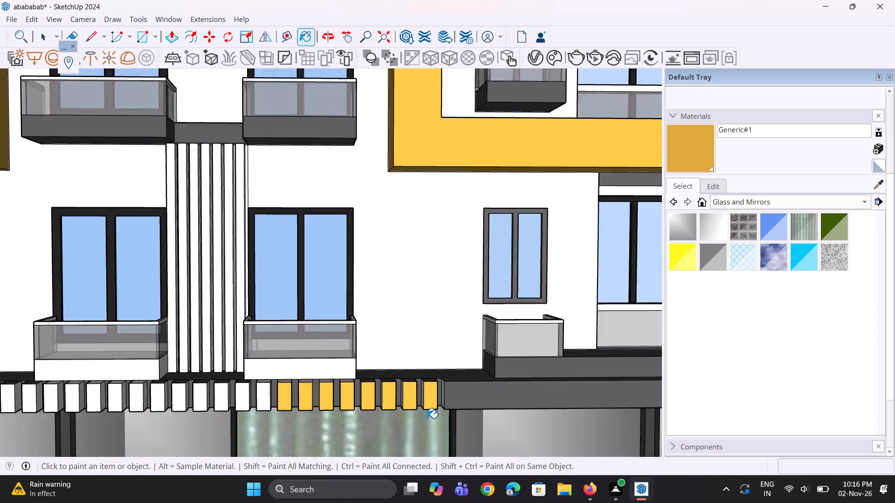
pyautogui.keyDown('ctrl'); pyautogui.scroll(-6, 427, 418); pyautogui.keyUp('ctrl')
pyautogui.keyDown('ctrl'); pyautogui.scroll(7, 344, 424); pyautogui.keyUp('ctrl')
pyautogui.keyDown('ctrl'); pyautogui.click(357, 408); pyautogui.keyUp('ctrl')
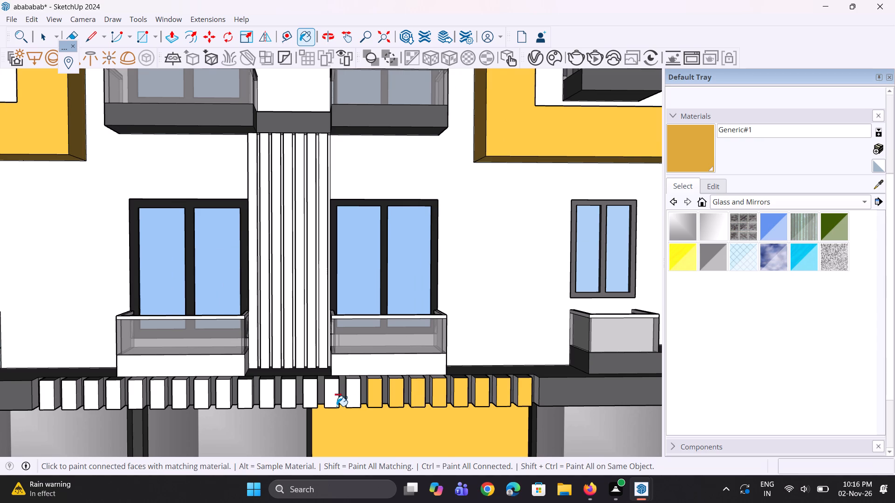
pyautogui.hotkey('ctrl', 'z')
pyautogui.scroll(3, 347, 395)
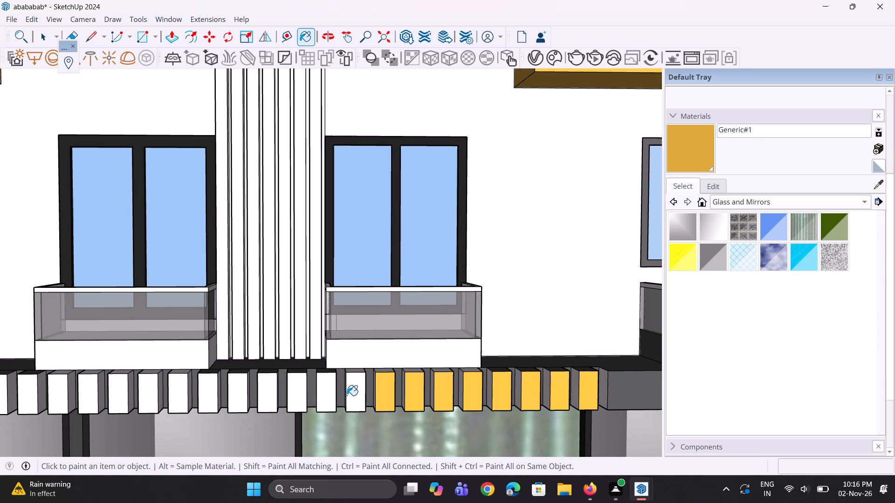
pyautogui.click(356, 392)
pyautogui.click(328, 400)
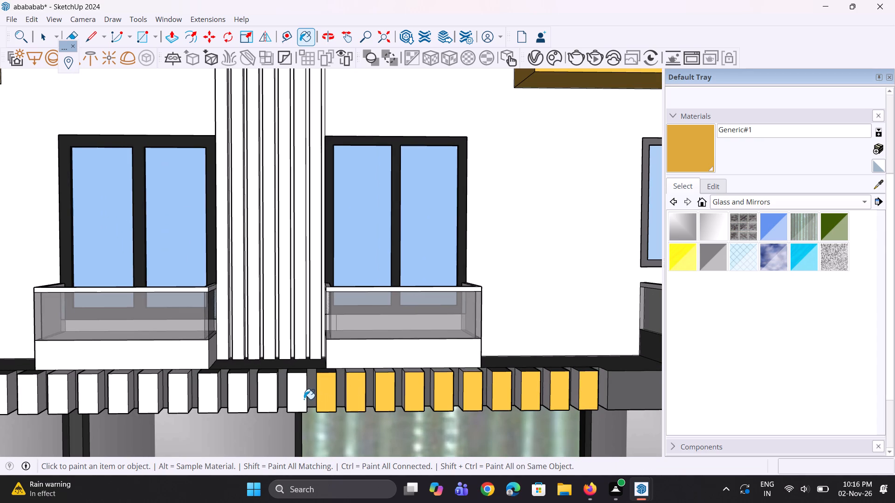
pyautogui.click(300, 398)
pyautogui.click(268, 395)
# Paint the front faces of the next four white fins, from the slats to below the left balcony, with Generic#1.
pyautogui.scroll(-6, 485, 427)
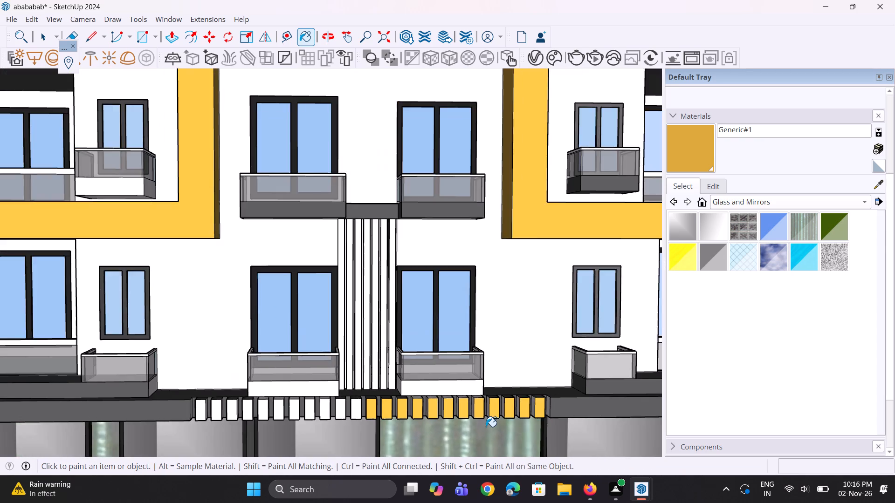
pyautogui.scroll(-4, 486, 427)
pyautogui.scroll(7, 382, 401)
pyautogui.click(407, 426)
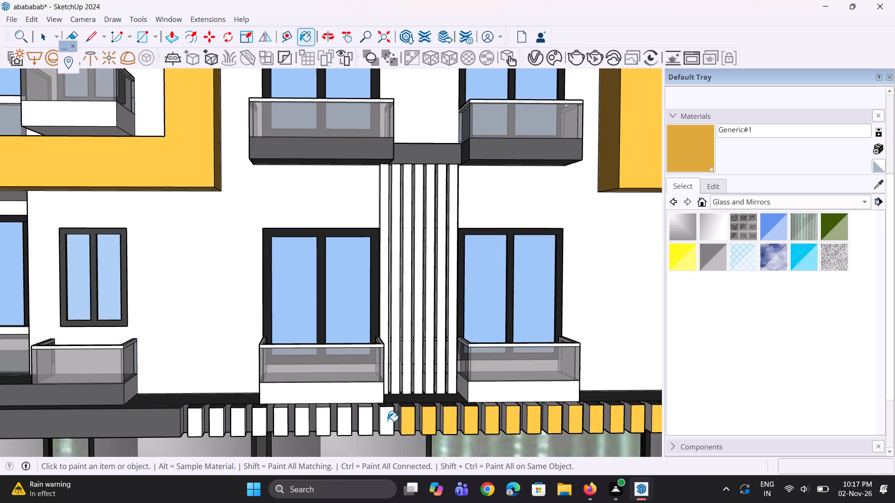
pyautogui.click(387, 421)
pyautogui.scroll(2, 367, 420)
pyautogui.click(367, 420)
pyautogui.click(340, 425)
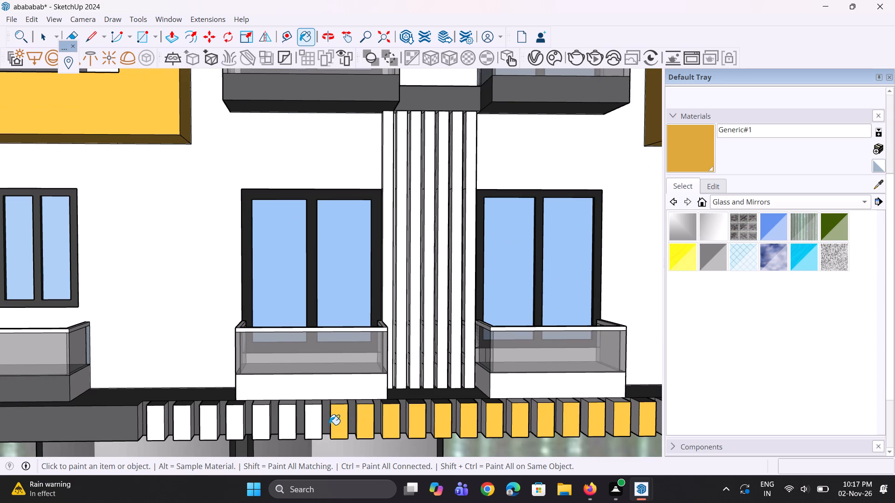
# Paint the front faces of the last seven white fins, up to the row's left end, with Generic#1.
pyautogui.click(315, 426)
pyautogui.click(286, 432)
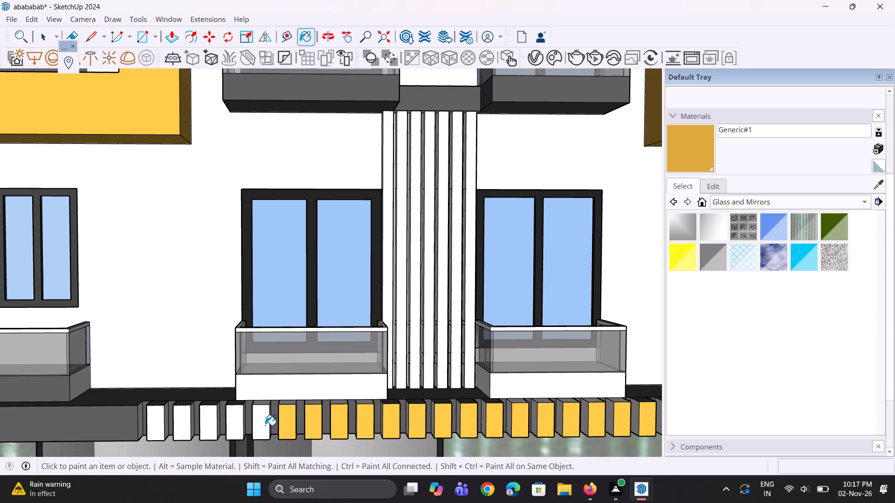
pyautogui.click(265, 425)
pyautogui.click(230, 430)
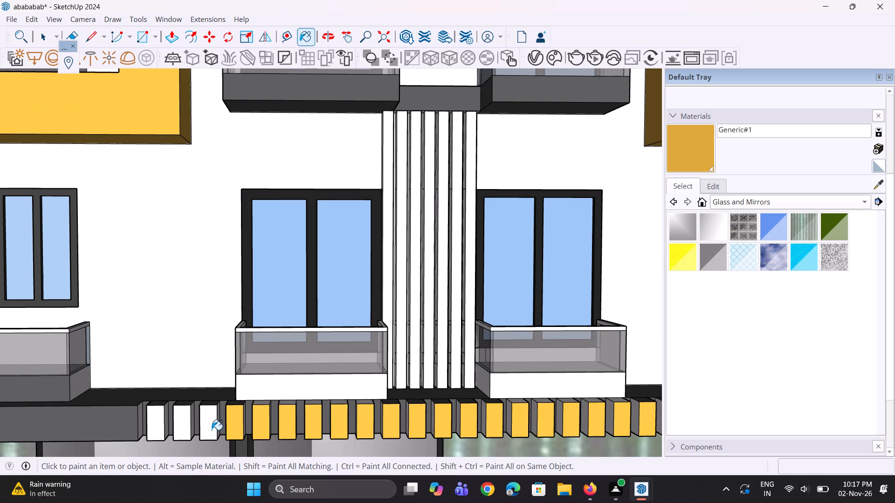
pyautogui.click(212, 430)
pyautogui.click(184, 430)
pyautogui.click(158, 434)
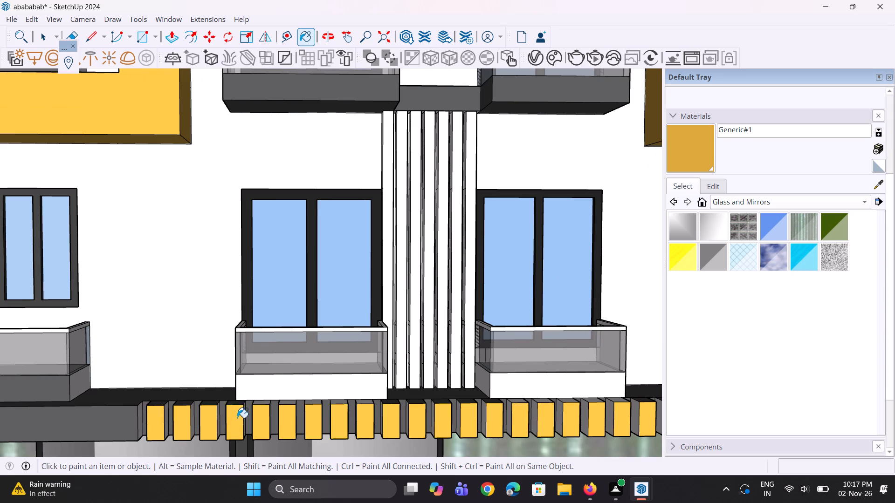
# Paint the dark top faces of the first three fins at the row's left end with Generic#1.
pyautogui.scroll(-4, 238, 418)
pyautogui.moveTo(239, 418); pyautogui.dragTo(228, 483, button='middle')
pyautogui.scroll(-5, 325, 362)
pyautogui.scroll(1, 317, 367)
pyautogui.moveTo(309, 398); pyautogui.dragTo(290, 457, button='middle')
pyautogui.scroll(7, 250, 383)
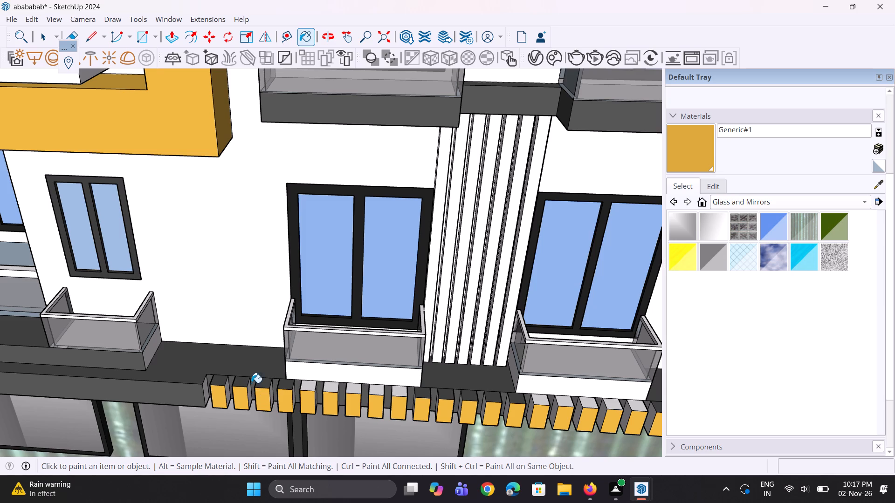
pyautogui.scroll(-2, 258, 345)
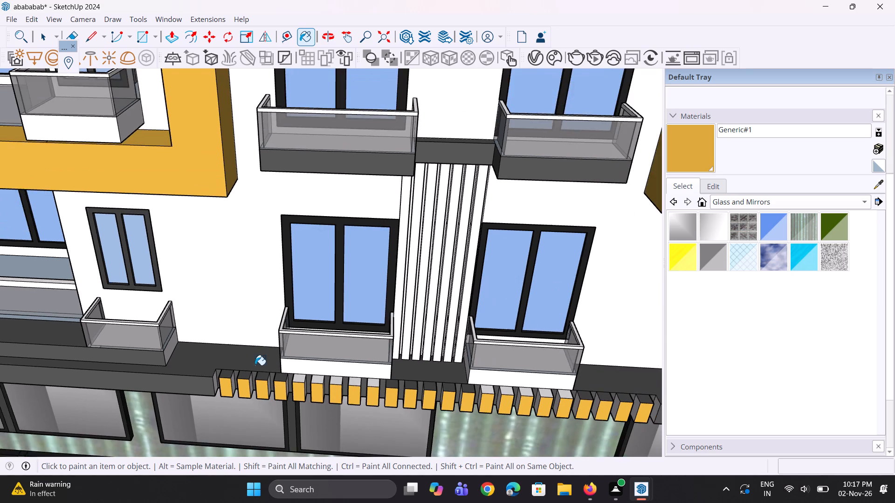
pyautogui.scroll(7, 251, 391)
pyautogui.scroll(3, 206, 365)
pyautogui.click(206, 365)
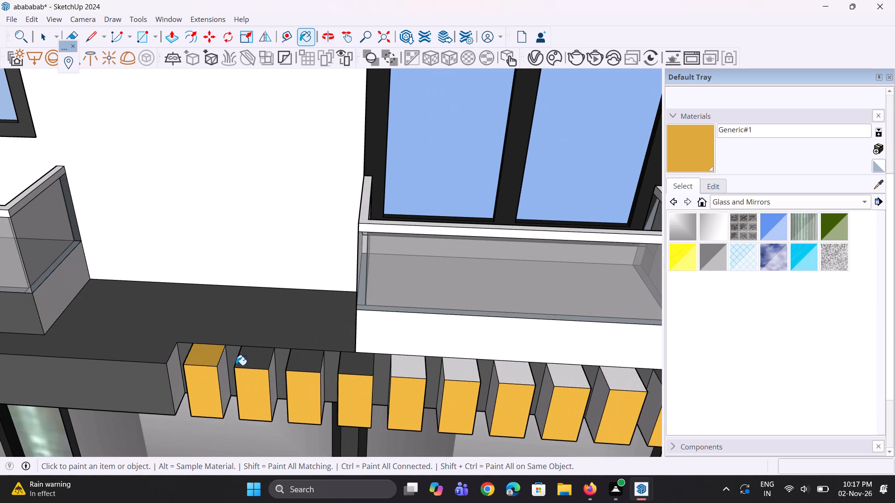
pyautogui.click(236, 365)
pyautogui.click(292, 369)
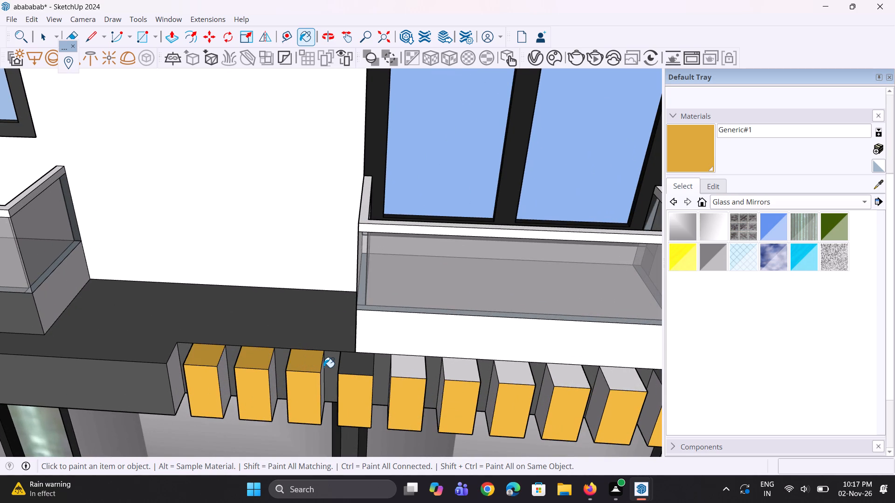
# Paint the top faces of the fourth and fifth fins from the row's left end with Generic#1.
pyautogui.scroll(3, 324, 367)
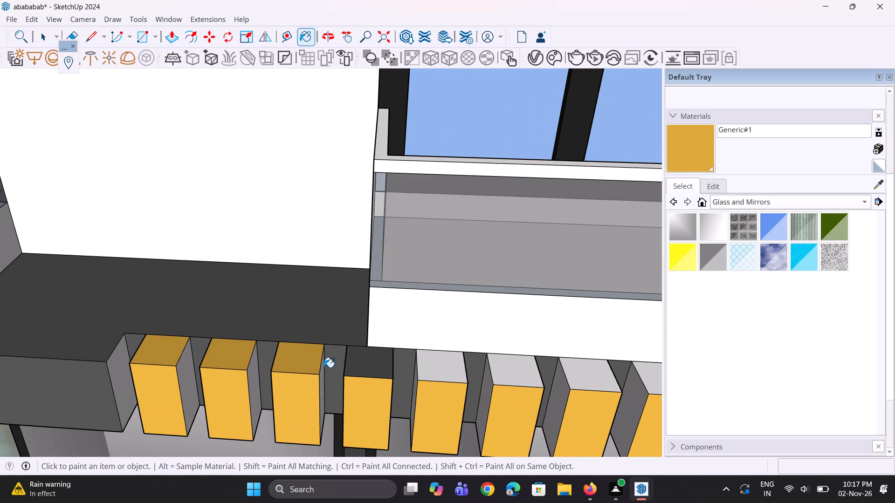
pyautogui.scroll(2, 324, 368)
pyautogui.scroll(-2, 321, 370)
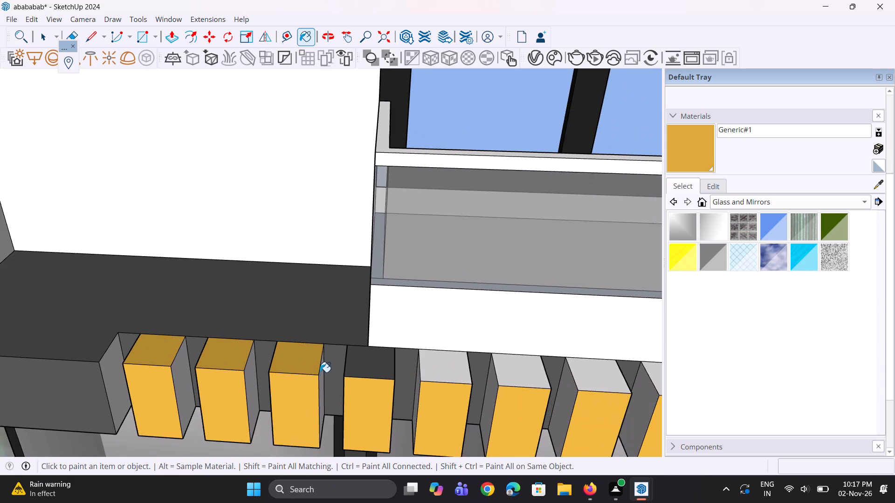
pyautogui.scroll(2, 323, 402)
pyautogui.click(358, 370)
pyautogui.click(477, 377)
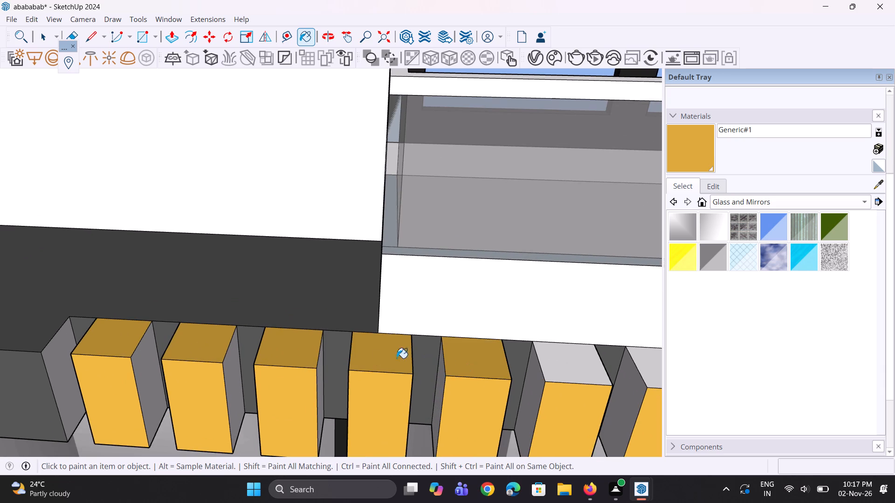
# Paint the remaining four light top faces of the fins below the left balcony with Generic#1.
pyautogui.scroll(-5, 254, 396)
pyautogui.scroll(-5, 271, 332)
pyautogui.scroll(3, 370, 384)
pyautogui.scroll(1, 379, 337)
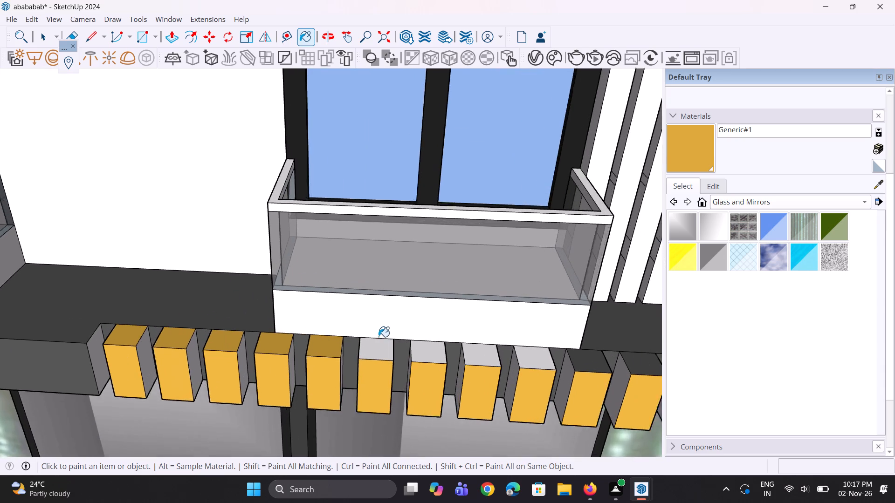
pyautogui.scroll(2, 379, 337)
pyautogui.click(375, 344)
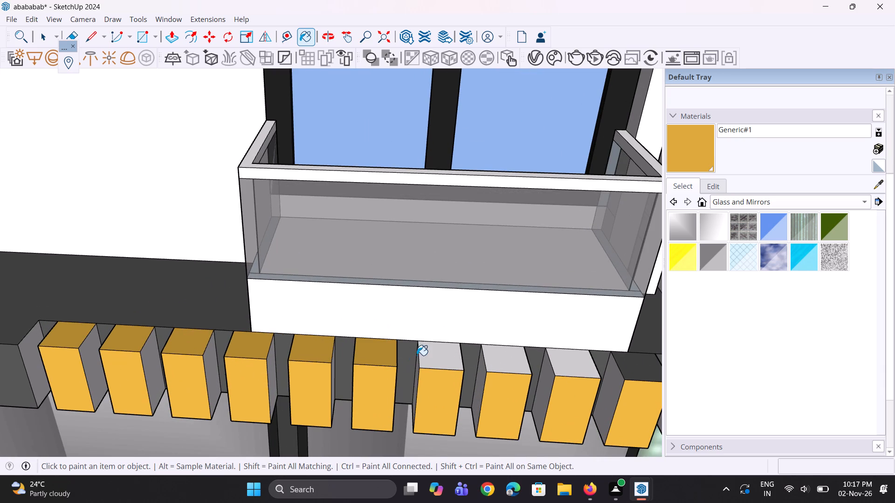
pyautogui.click(420, 355)
pyautogui.click(512, 371)
pyautogui.click(585, 374)
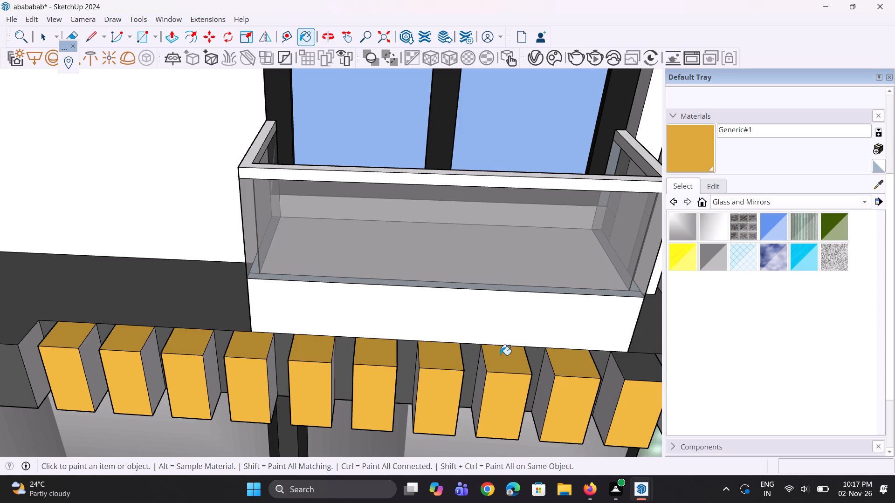
# Paint the dark top faces of the five fins between the two balconies, in front of the vertical slats, with Generic#1.
pyautogui.scroll(-4, 288, 316)
pyautogui.scroll(-5, 172, 346)
pyautogui.moveTo(323, 336); pyautogui.dragTo(286, 404, button='middle')
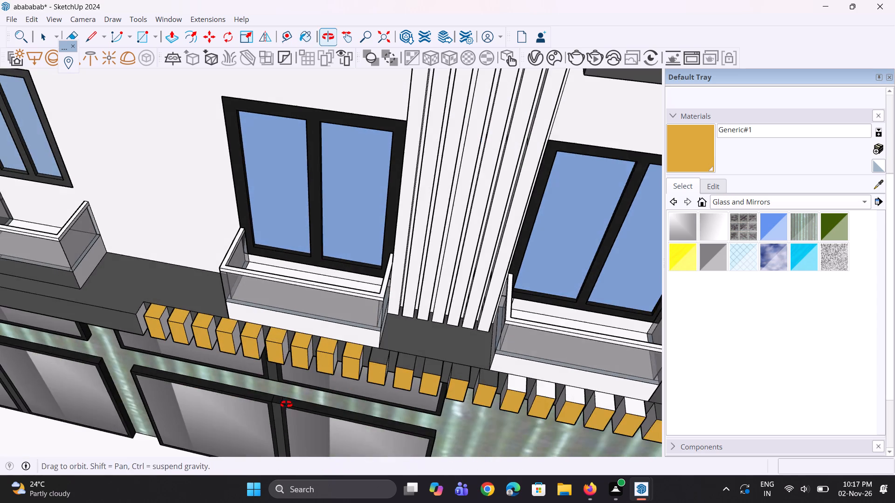
pyautogui.moveTo(286, 404); pyautogui.dragTo(286, 405, button='middle')
pyautogui.scroll(7, 374, 362)
pyautogui.click(378, 359)
pyautogui.click(434, 359)
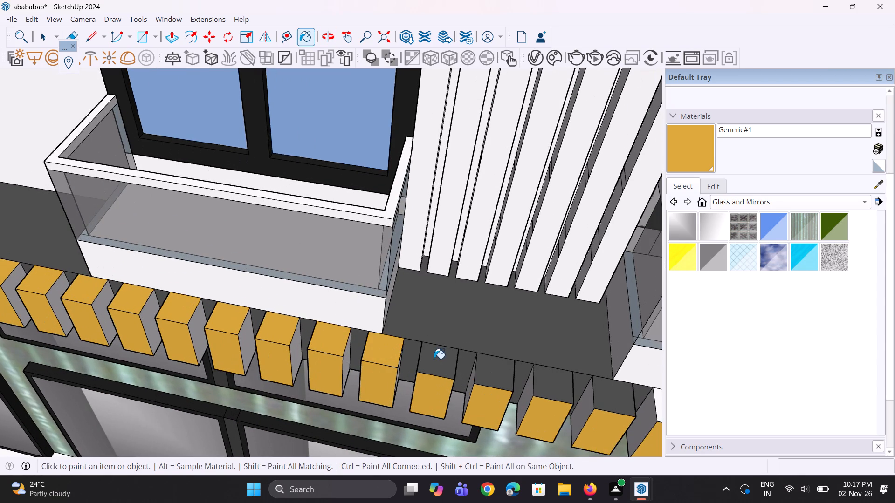
pyautogui.click(484, 374)
pyautogui.click(541, 385)
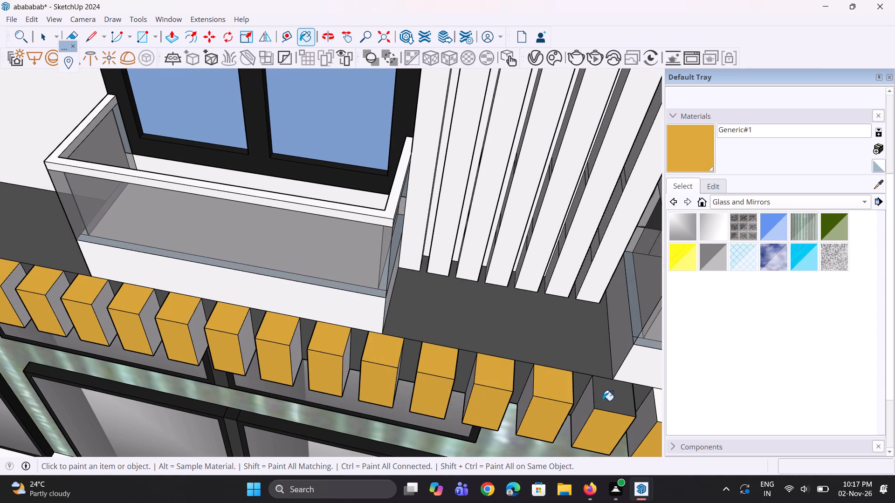
pyautogui.moveTo(603, 401); pyautogui.dragTo(599, 401)
# Paint the white top faces of the five fins below the right balcony with Generic#1.
pyautogui.scroll(-4, 235, 324)
pyautogui.scroll(-4, 186, 321)
pyautogui.scroll(3, 419, 385)
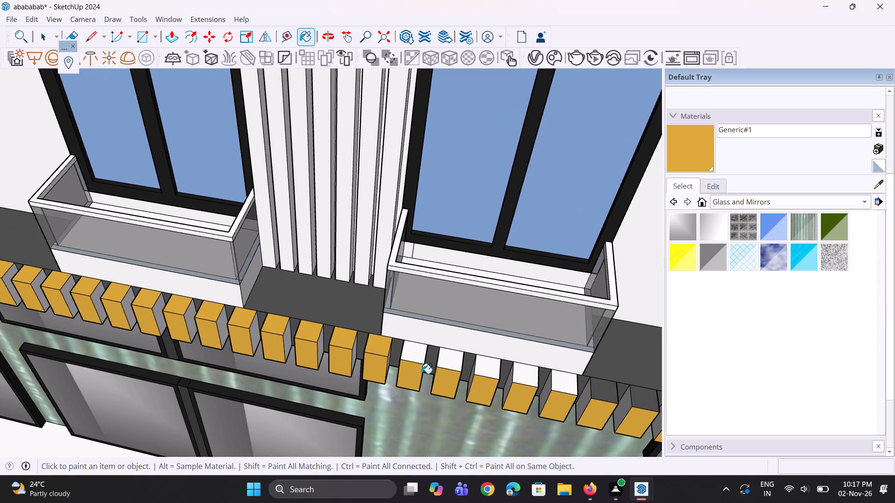
pyautogui.scroll(4, 421, 372)
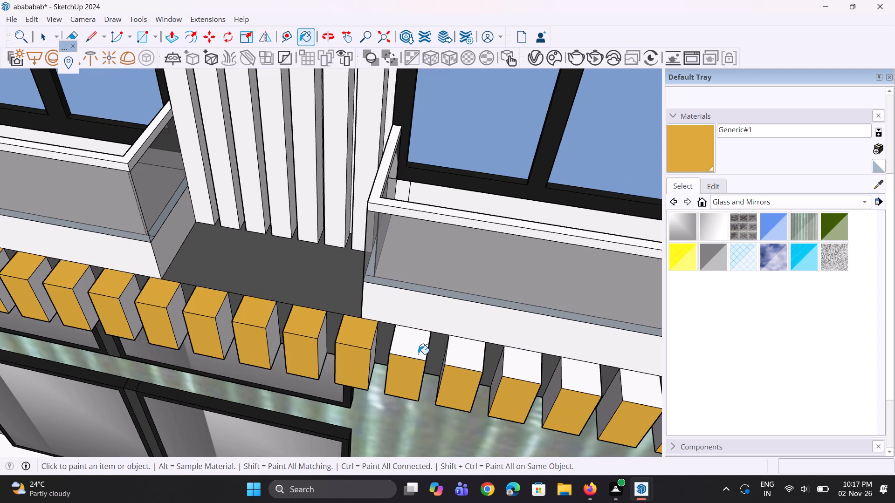
pyautogui.click(418, 354)
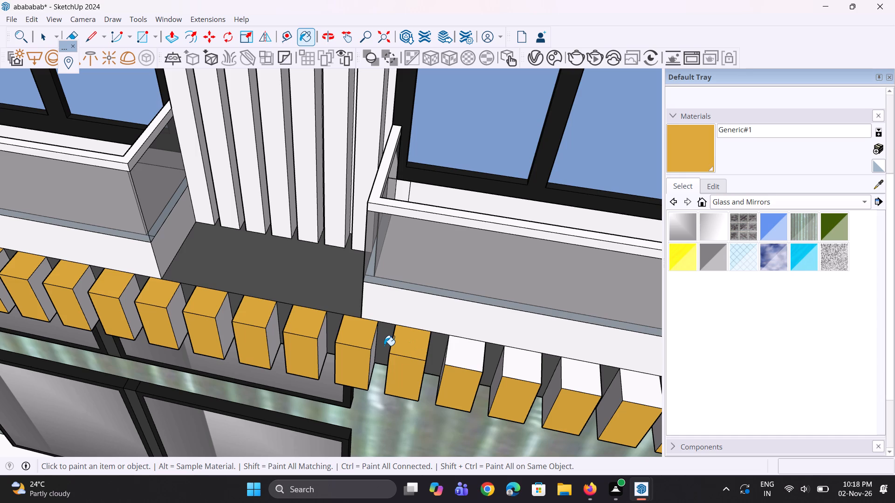
pyautogui.scroll(-3, 342, 316)
pyautogui.scroll(1, 438, 379)
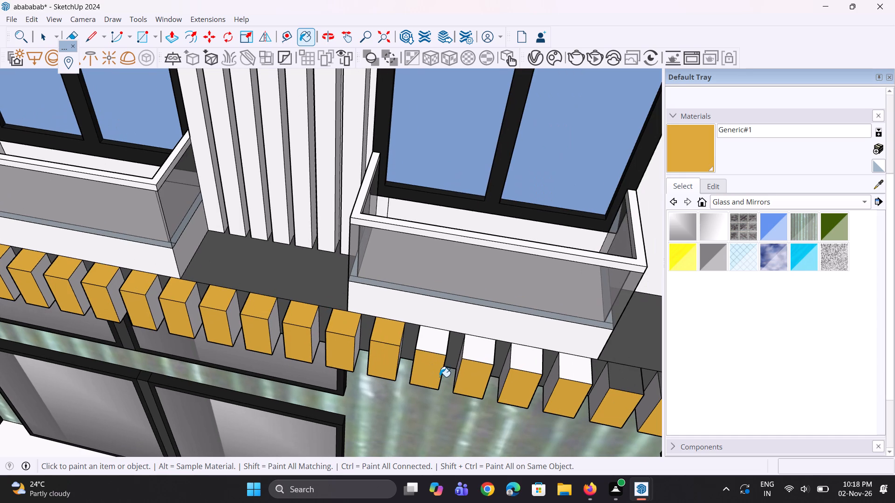
pyautogui.click(434, 346)
pyautogui.click(489, 349)
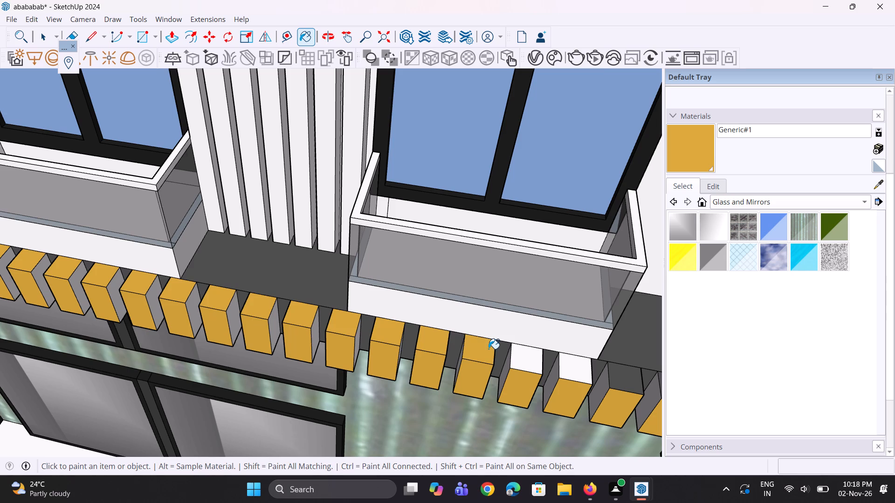
pyautogui.click(518, 362)
pyautogui.click(569, 368)
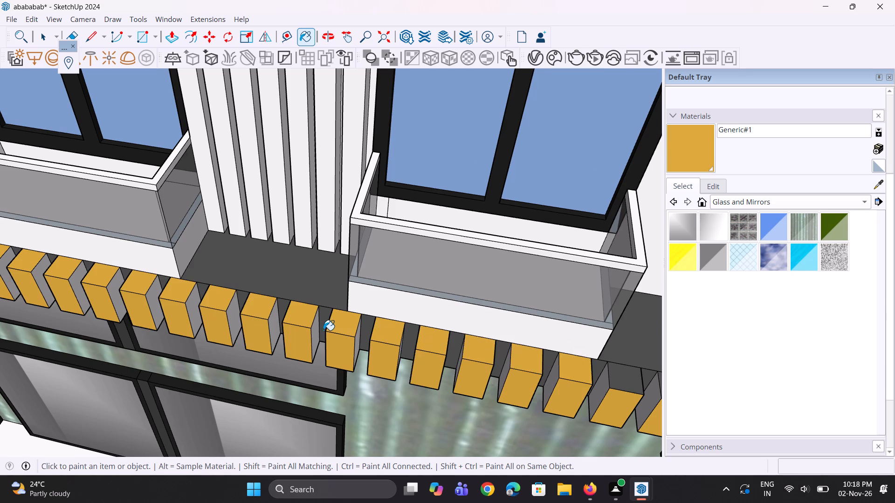
# Paint the four remaining dark top faces of the fins at the row's right end with Generic#1.
pyautogui.scroll(-9, 323, 330)
pyautogui.scroll(7, 457, 359)
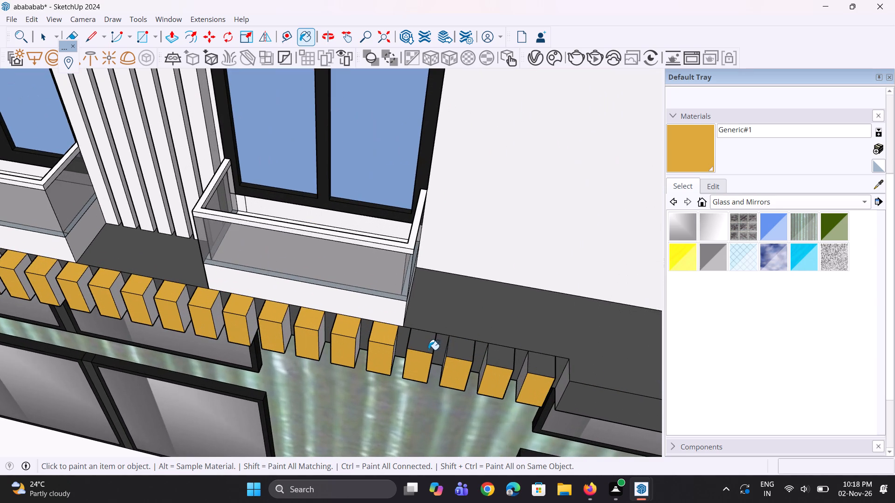
pyautogui.click(428, 350)
pyautogui.click(456, 349)
pyautogui.click(494, 357)
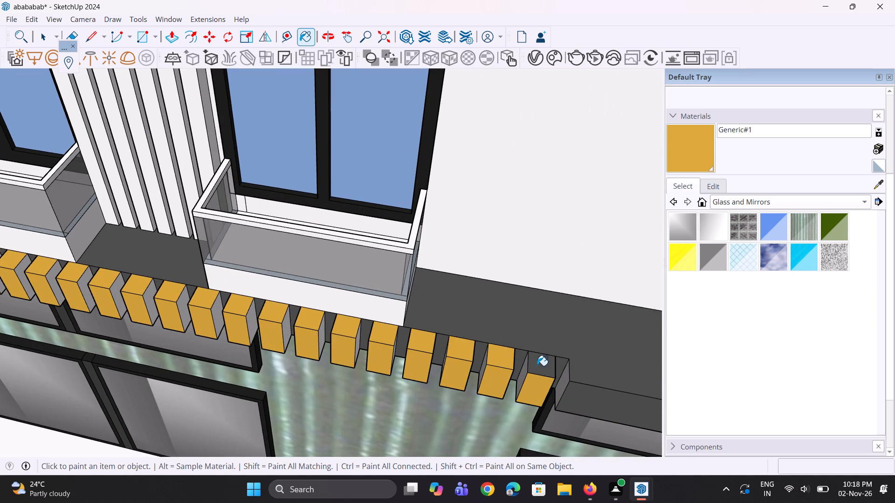
pyautogui.click(537, 366)
# Paint the right side faces of the five fins at the row's right end with Generic#1.
pyautogui.moveTo(532, 381); pyautogui.dragTo(438, 356, button='middle')
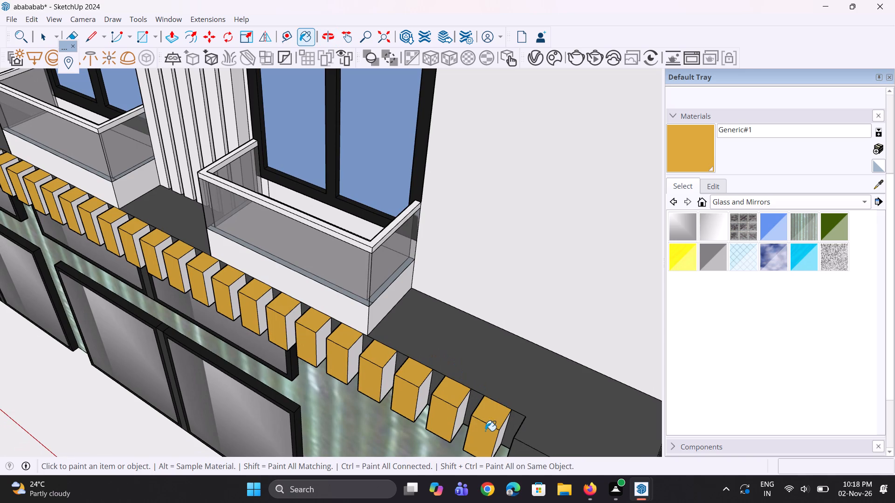
pyautogui.scroll(-3, 478, 389)
pyautogui.scroll(4, 490, 430)
pyautogui.click(496, 422)
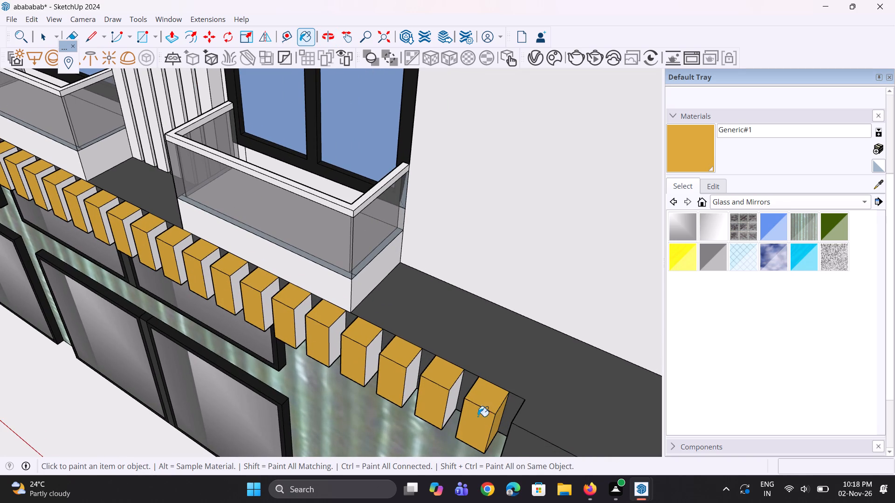
pyautogui.click(455, 406)
pyautogui.click(411, 383)
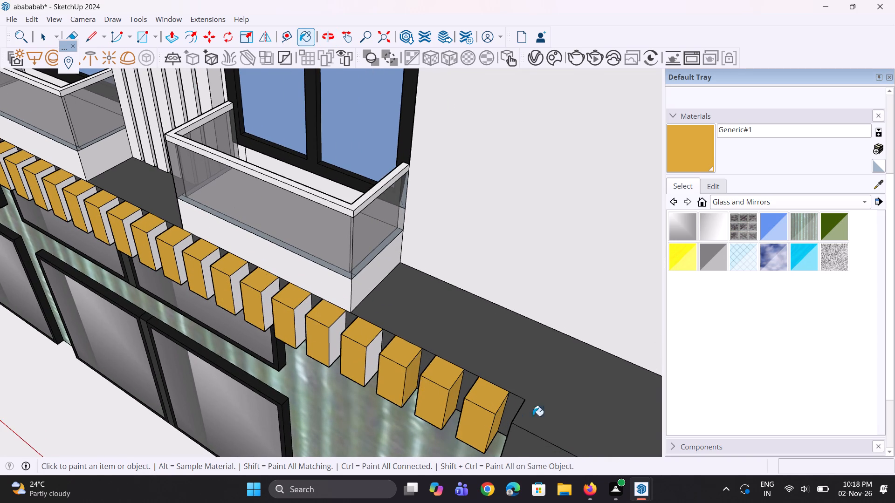
pyautogui.scroll(-6, 546, 416)
pyautogui.scroll(5, 414, 323)
pyautogui.scroll(4, 439, 420)
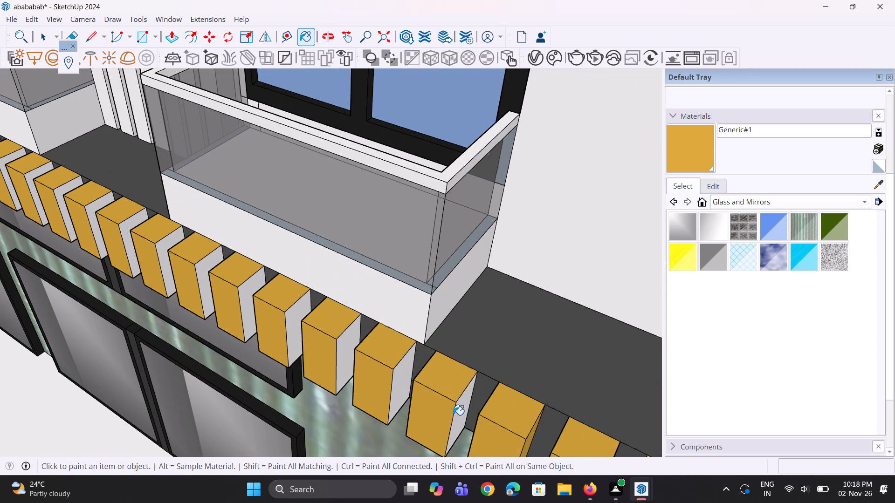
pyautogui.click(457, 415)
pyautogui.click(405, 393)
# Paint the right side faces of the remaining four fins below the right balcony with Generic#1.
pyautogui.scroll(-5, 408, 422)
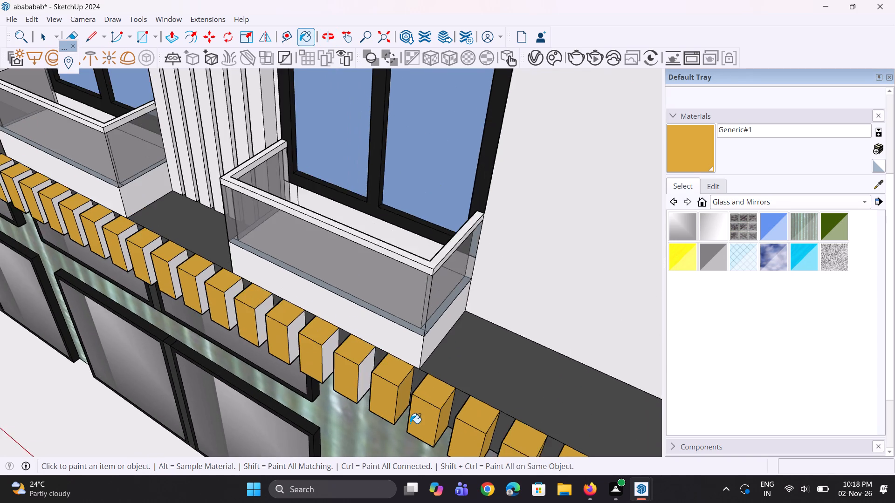
pyautogui.scroll(-5, 411, 423)
pyautogui.scroll(5, 238, 277)
pyautogui.scroll(-4, 307, 332)
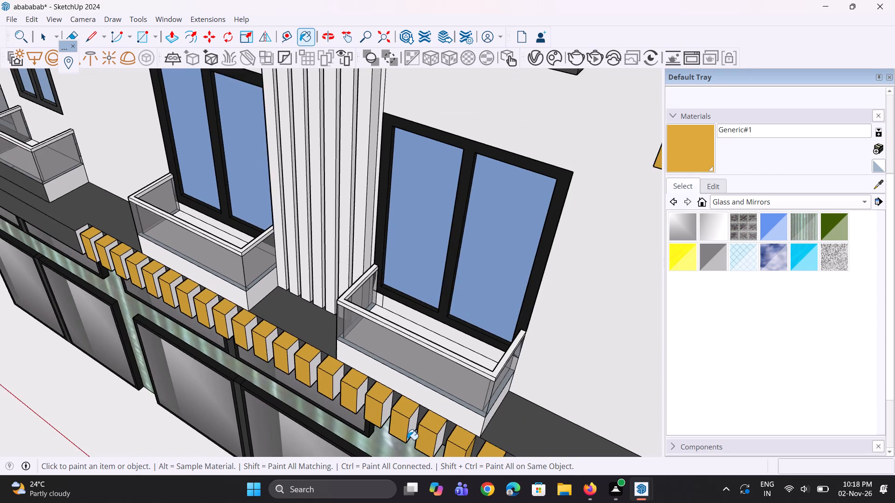
pyautogui.scroll(3, 407, 440)
pyautogui.click(455, 438)
pyautogui.scroll(-5, 396, 398)
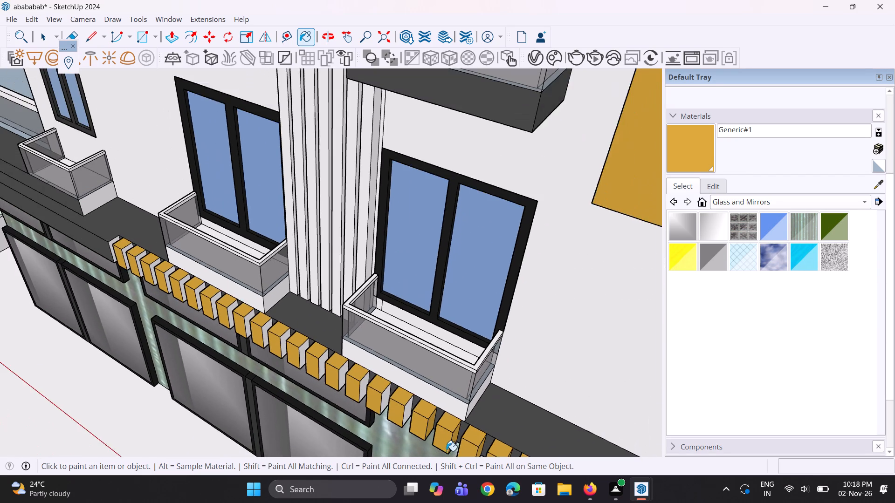
pyautogui.scroll(4, 438, 431)
pyautogui.scroll(3, 399, 409)
pyautogui.click(397, 408)
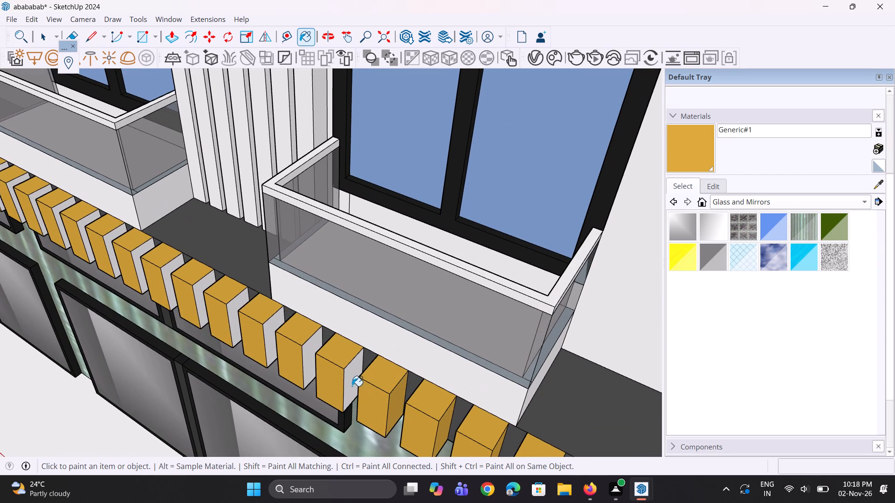
pyautogui.click(351, 386)
pyautogui.click(309, 354)
# Paint the right side faces of the five fins between the two balconies, in front of the vertical slats, with Generic#1.
pyautogui.scroll(-5, 376, 412)
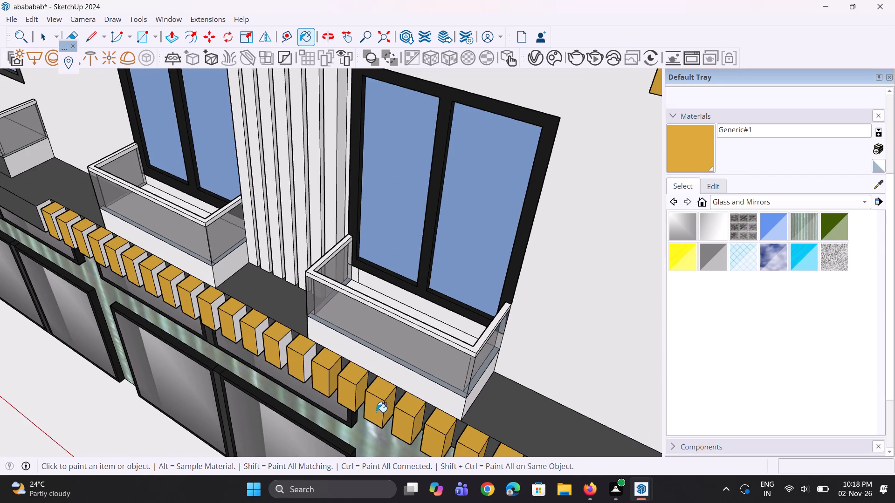
pyautogui.scroll(-5, 379, 422)
pyautogui.scroll(4, 320, 349)
pyautogui.scroll(4, 343, 408)
pyautogui.click(340, 401)
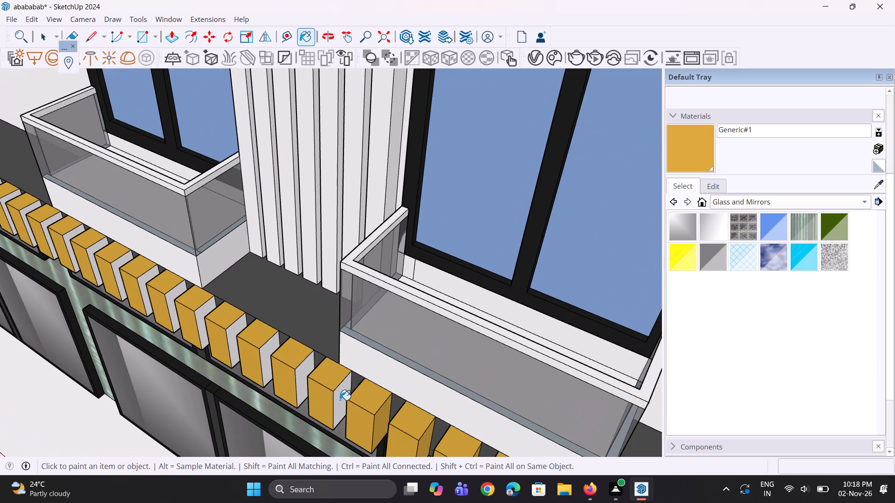
pyautogui.click(296, 383)
pyautogui.scroll(-2, 339, 412)
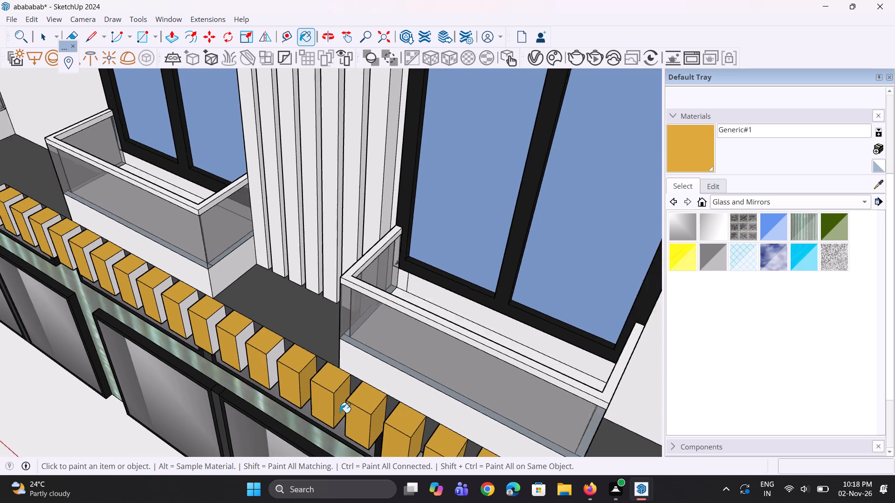
pyautogui.scroll(-9, 340, 413)
pyautogui.scroll(5, 230, 334)
pyautogui.scroll(3, 329, 416)
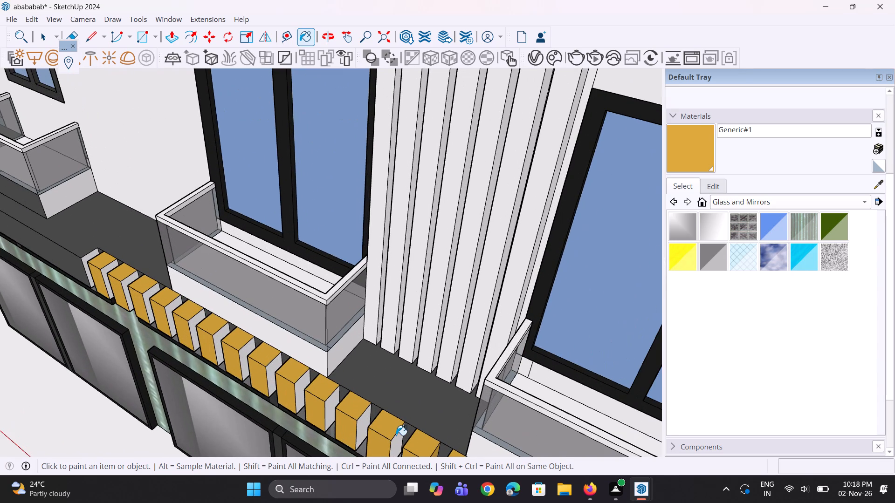
pyautogui.click(398, 443)
pyautogui.click(363, 426)
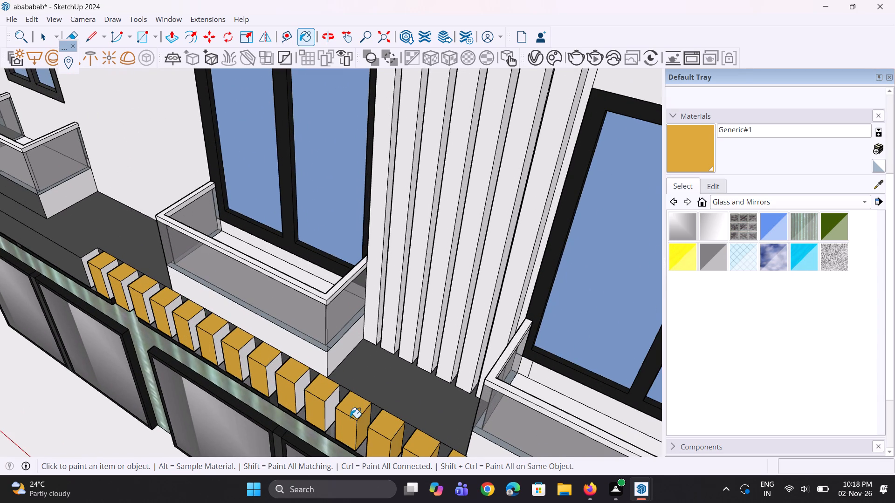
pyautogui.click(330, 409)
# Paint the right side faces of the four rightmost fins below the left balcony with Generic#1.
pyautogui.scroll(-5, 352, 436)
pyautogui.scroll(2, 277, 361)
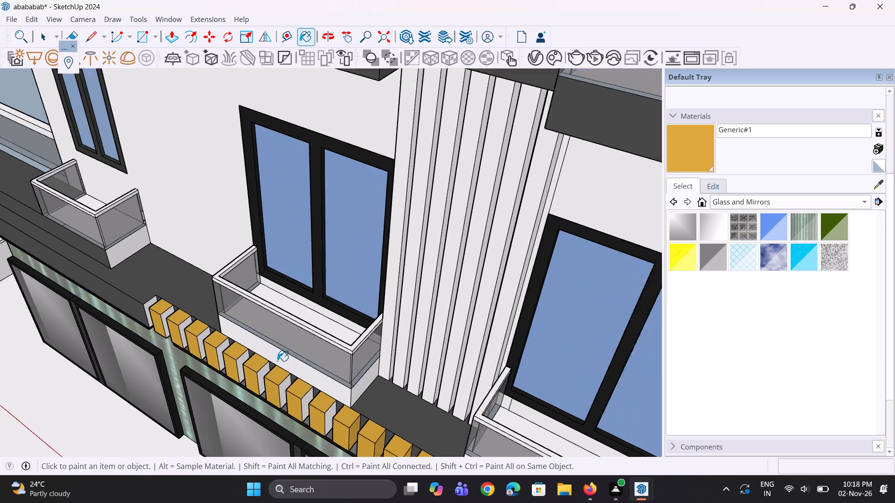
pyautogui.scroll(4, 277, 361)
pyautogui.scroll(2, 342, 431)
pyautogui.click(360, 431)
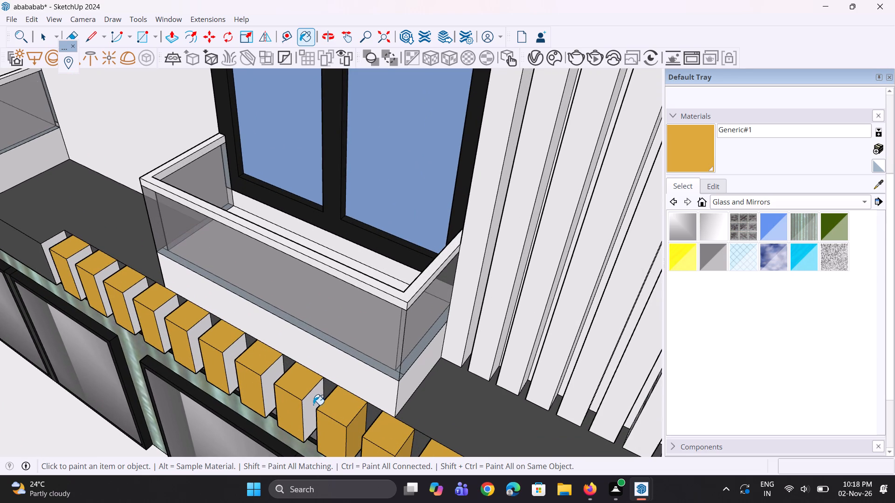
pyautogui.click(312, 404)
pyautogui.scroll(-11, 344, 431)
pyautogui.scroll(5, 306, 403)
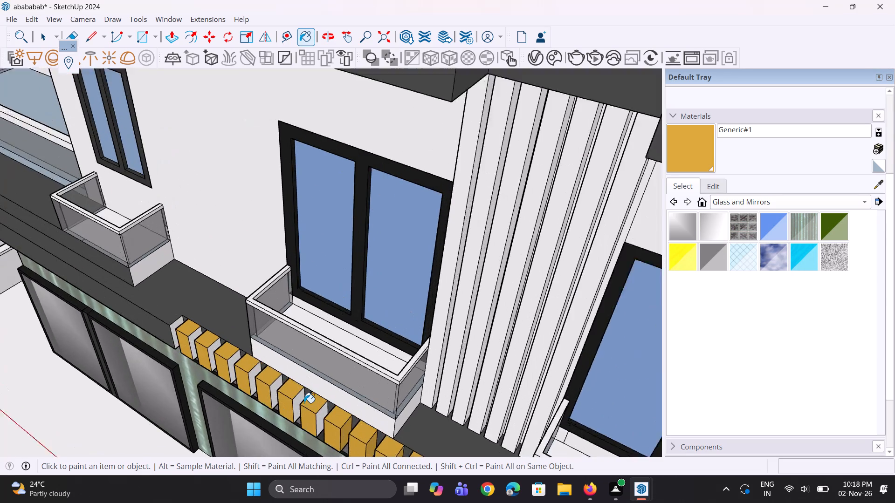
pyautogui.scroll(9, 299, 406)
pyautogui.click(336, 425)
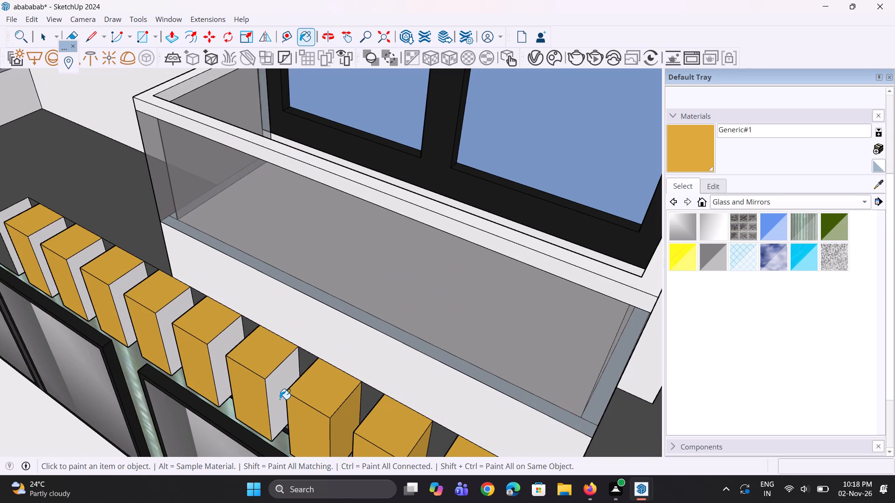
pyautogui.click(280, 399)
# Paint the right side faces of the remaining five fins at the row's left end with Generic#1.
pyautogui.scroll(-10, 325, 424)
pyautogui.scroll(4, 200, 332)
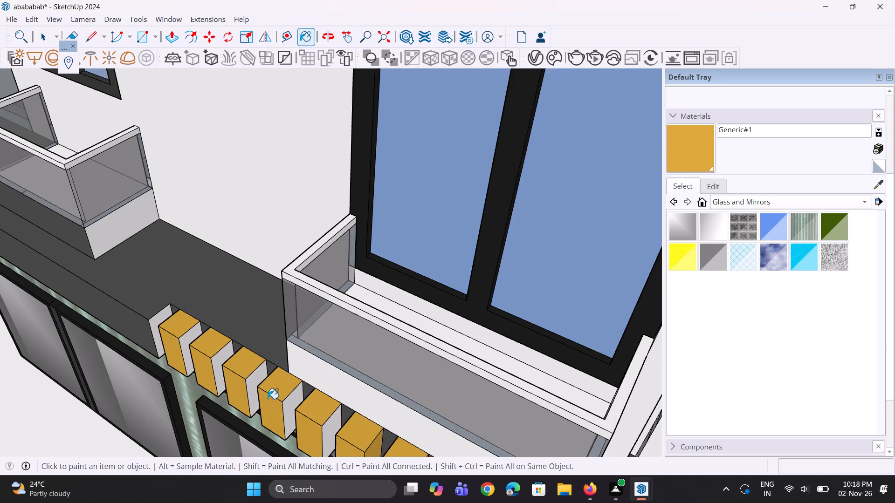
pyautogui.scroll(3, 329, 436)
pyautogui.click(329, 434)
pyautogui.click(276, 405)
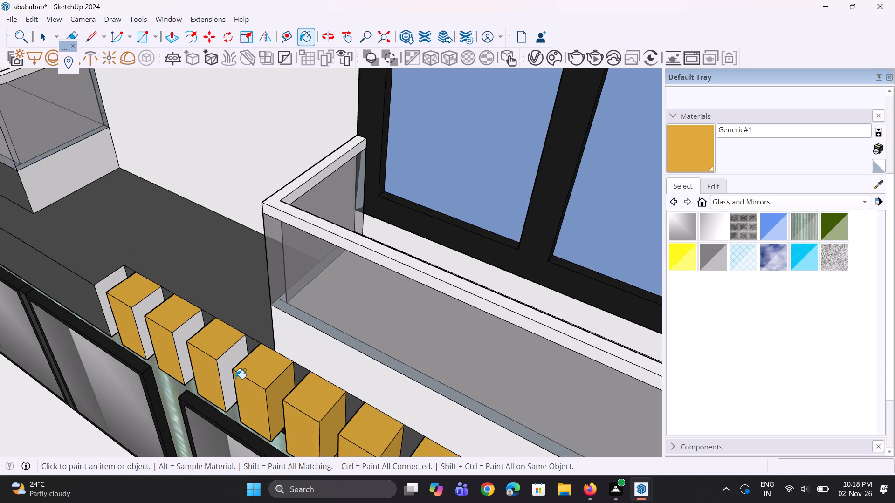
pyautogui.click(229, 375)
pyautogui.click(180, 347)
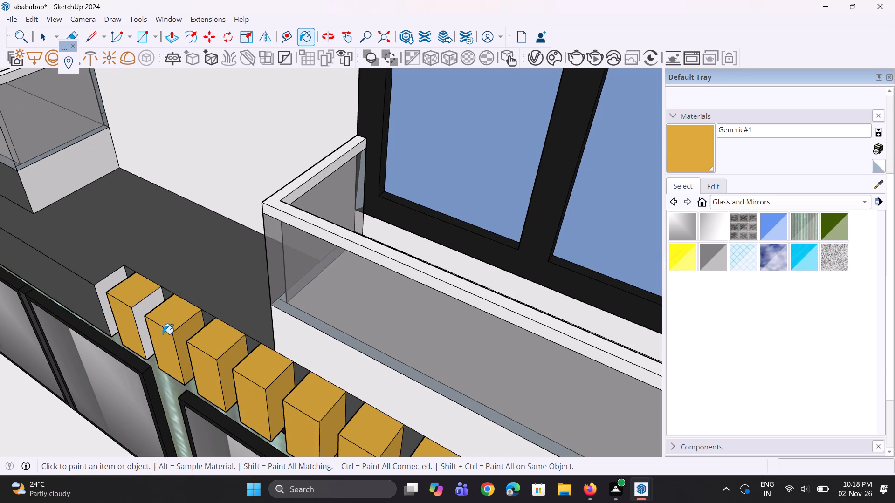
pyautogui.click(140, 316)
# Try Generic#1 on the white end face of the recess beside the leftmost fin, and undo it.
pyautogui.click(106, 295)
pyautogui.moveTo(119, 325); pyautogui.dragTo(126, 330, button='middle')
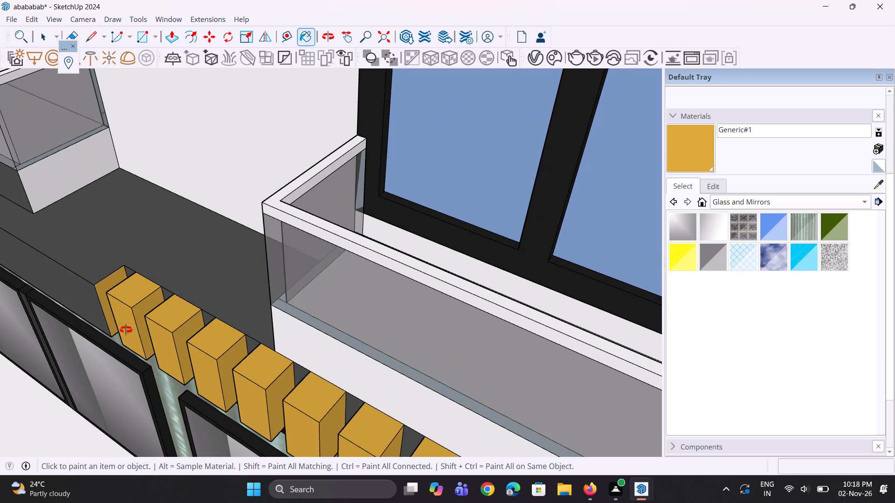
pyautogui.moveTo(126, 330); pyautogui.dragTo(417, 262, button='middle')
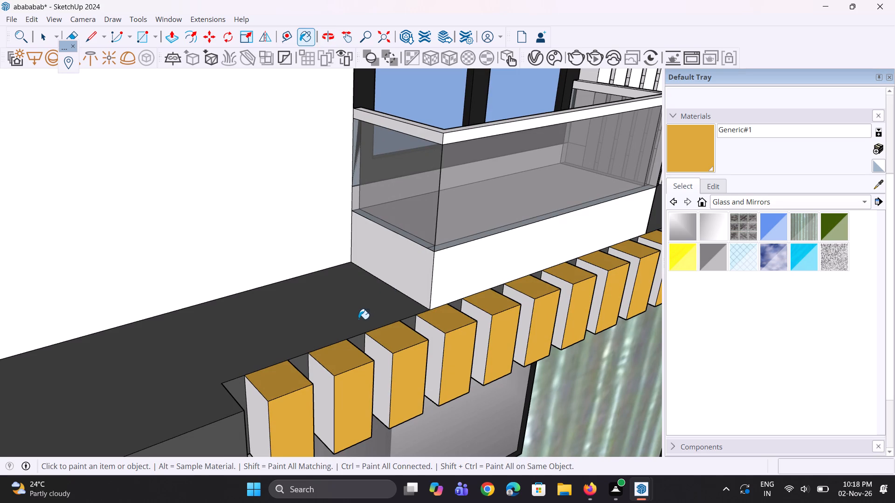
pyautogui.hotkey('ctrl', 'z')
# Paint the left side faces of the first eight fins from the row's left end with Generic#1.
pyautogui.scroll(1, 272, 399)
pyautogui.click(259, 411)
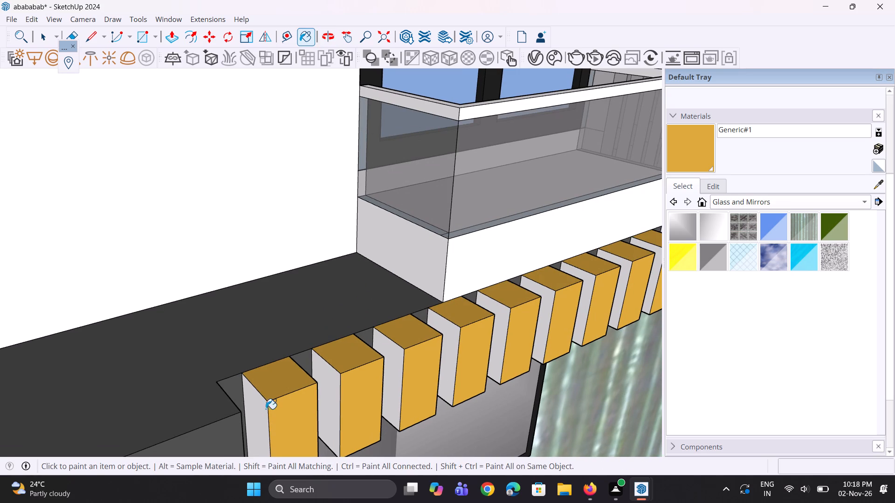
pyautogui.click(331, 400)
pyautogui.click(386, 379)
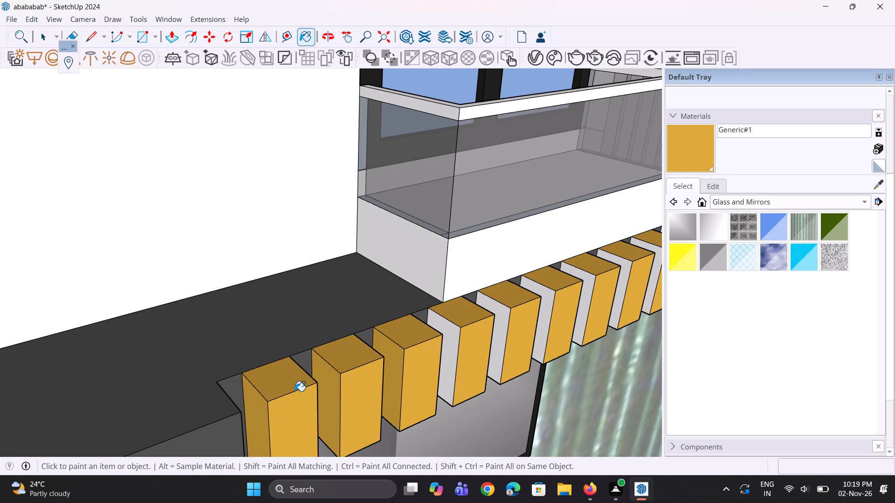
pyautogui.scroll(-5, 295, 391)
pyautogui.scroll(3, 427, 385)
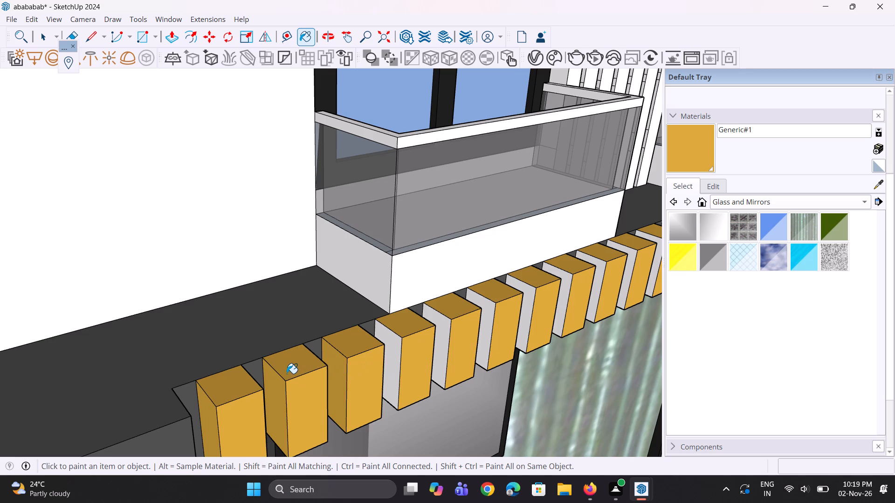
pyautogui.scroll(-1, 283, 374)
pyautogui.scroll(2, 381, 397)
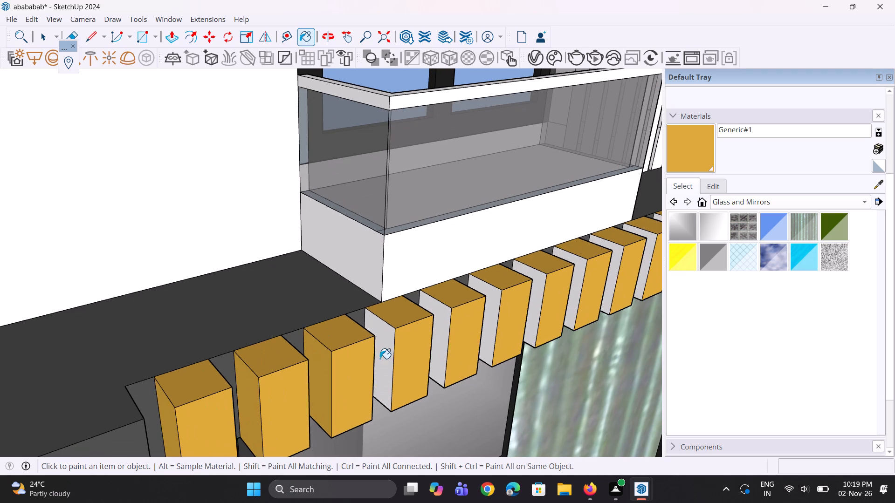
pyautogui.click(380, 359)
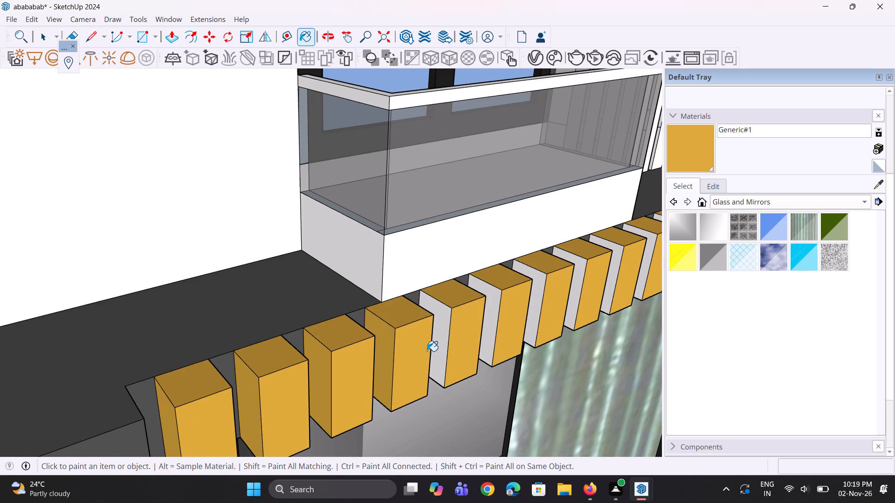
pyautogui.click(436, 341)
pyautogui.click(488, 317)
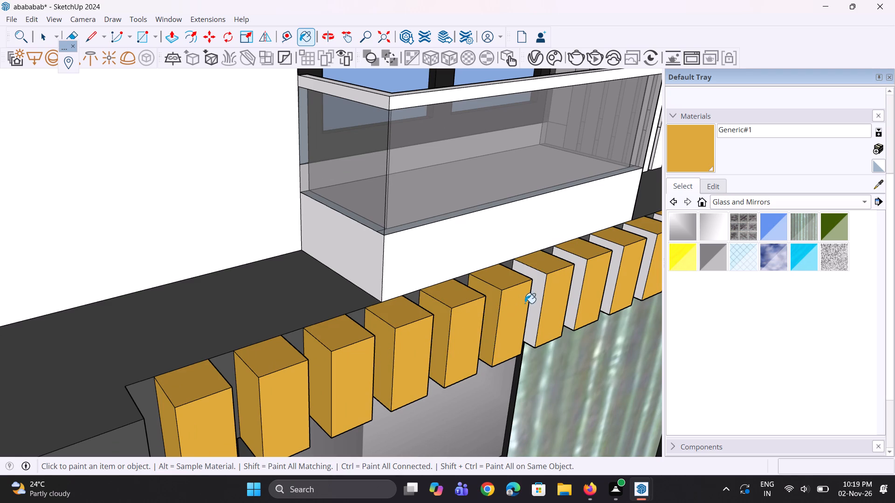
pyautogui.click(534, 299)
pyautogui.click(572, 287)
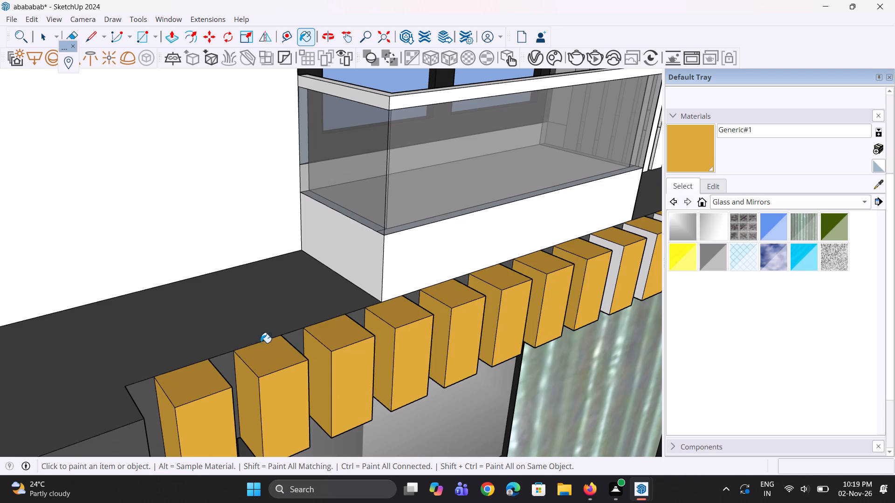
# Paint the left side faces of the ninth to twelfth fins from the row's left end with Generic#1.
pyautogui.scroll(-4, 249, 347)
pyautogui.scroll(-5, 182, 369)
pyautogui.scroll(-4, 164, 402)
pyautogui.scroll(4, 379, 360)
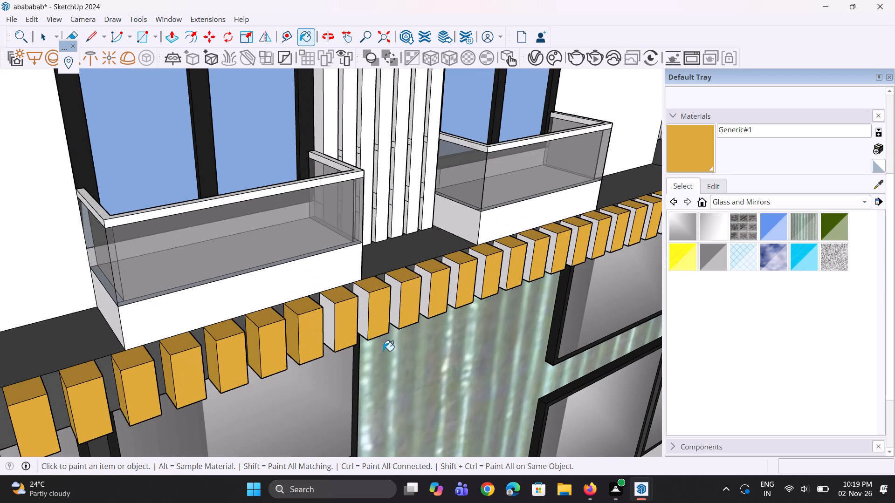
pyautogui.scroll(3, 355, 316)
pyautogui.click(319, 326)
pyautogui.click(370, 307)
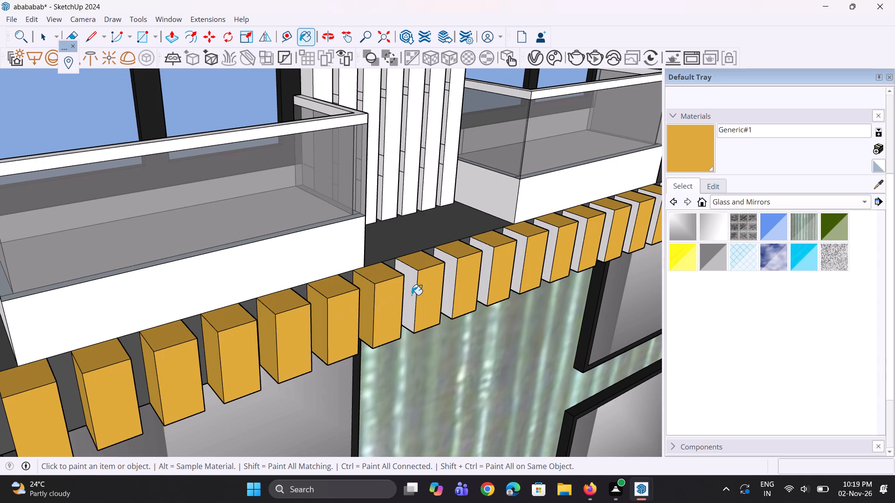
pyautogui.click(408, 296)
pyautogui.click(445, 286)
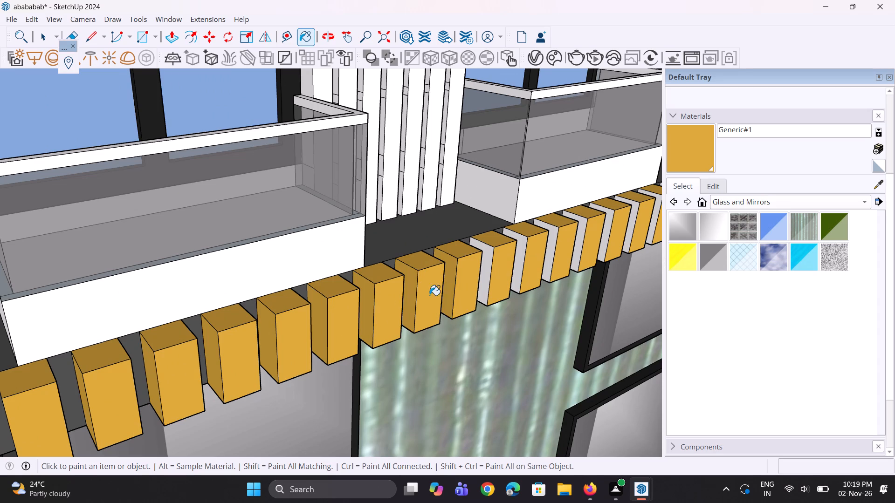
# Paint the left side faces of the thirteenth to sixteenth fins from the row's left end with Generic#1.
pyautogui.scroll(-10, 345, 343)
pyautogui.scroll(7, 427, 280)
pyautogui.scroll(3, 386, 314)
pyautogui.click(385, 327)
pyautogui.click(432, 317)
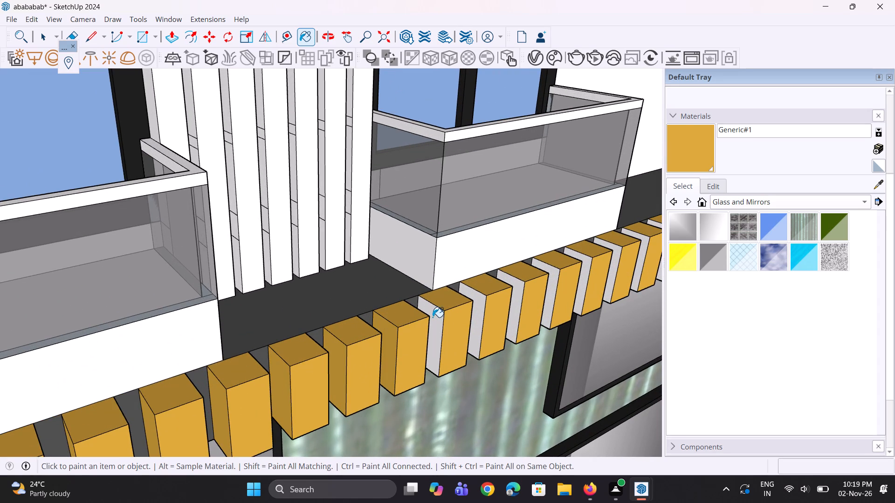
pyautogui.click(473, 308)
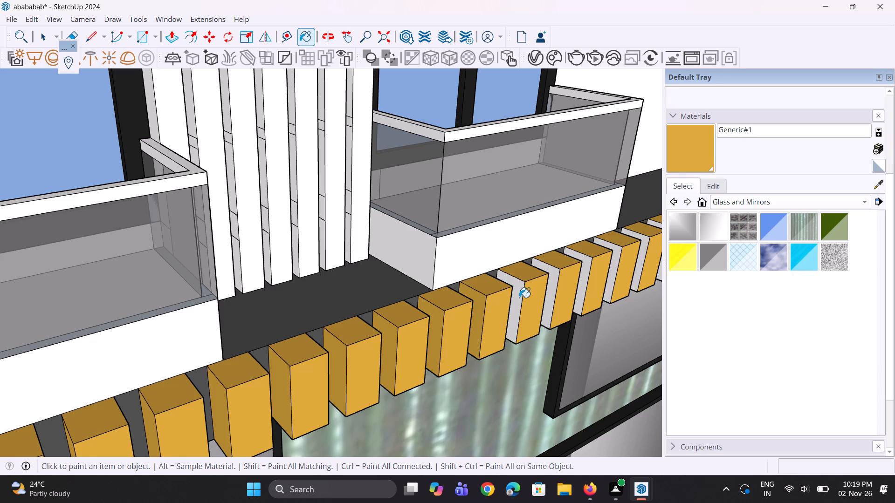
pyautogui.click(519, 298)
# Paint the left side faces of the seventeenth to twenty-first fins from the row's left end with Generic#1.
pyautogui.scroll(-5, 355, 408)
pyautogui.scroll(-9, 320, 435)
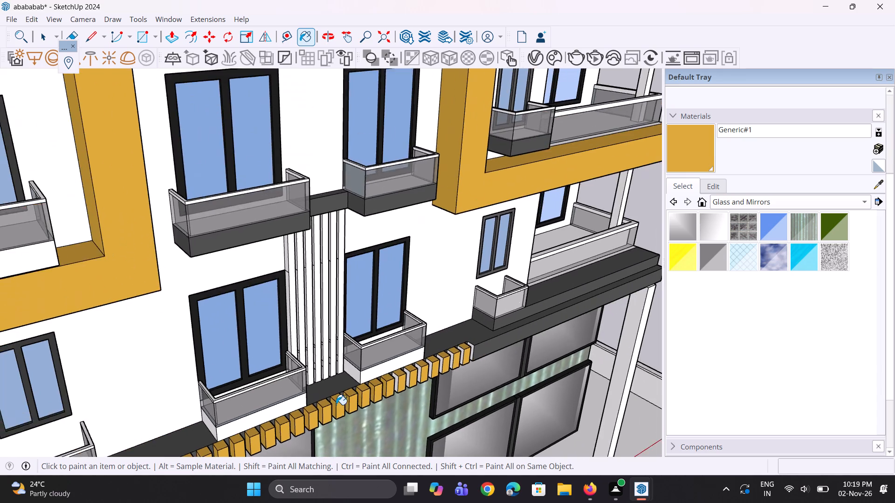
pyautogui.moveTo(430, 355); pyautogui.dragTo(452, 341, button='middle')
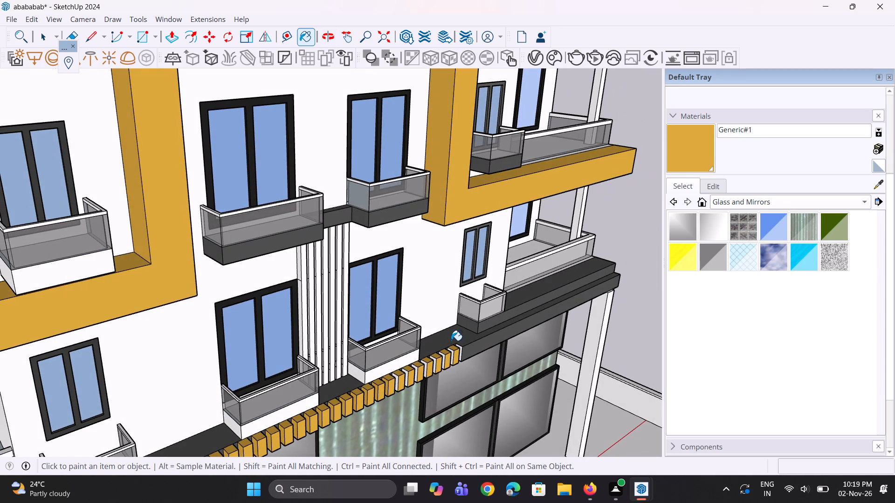
pyautogui.scroll(2, 449, 344)
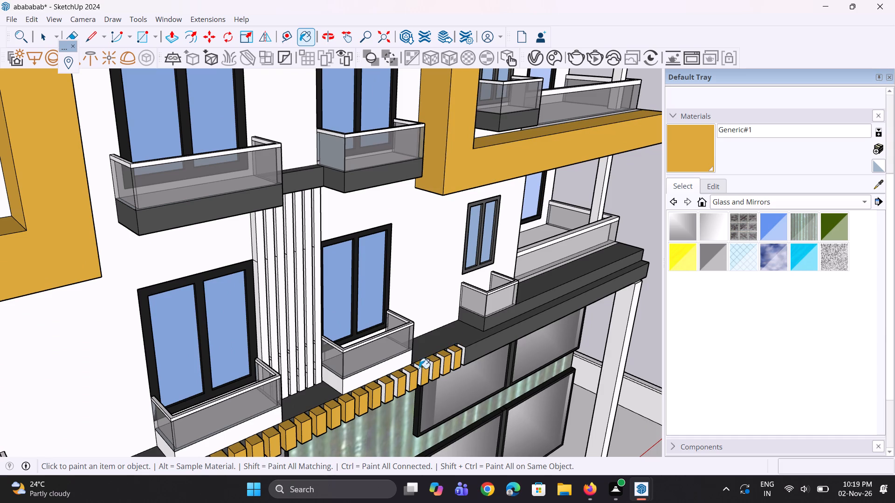
pyautogui.scroll(2, 416, 370)
pyautogui.scroll(8, 358, 392)
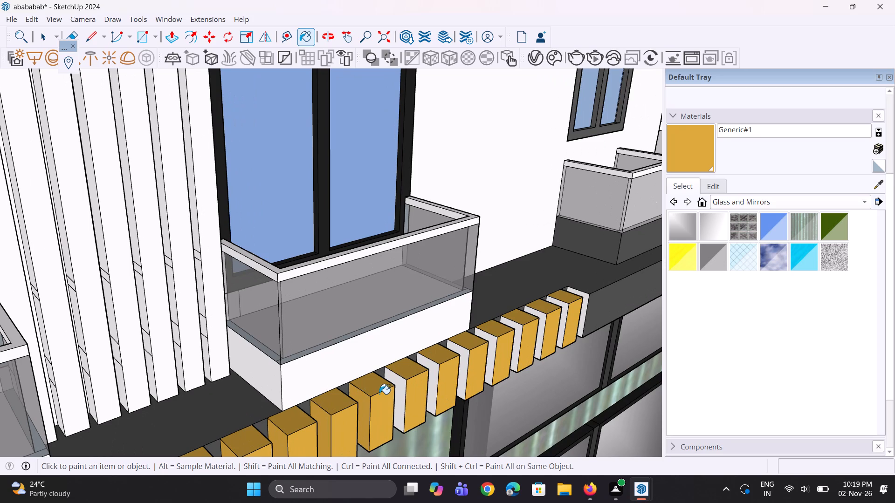
pyautogui.click(395, 386)
pyautogui.click(401, 392)
pyautogui.click(431, 375)
pyautogui.click(467, 359)
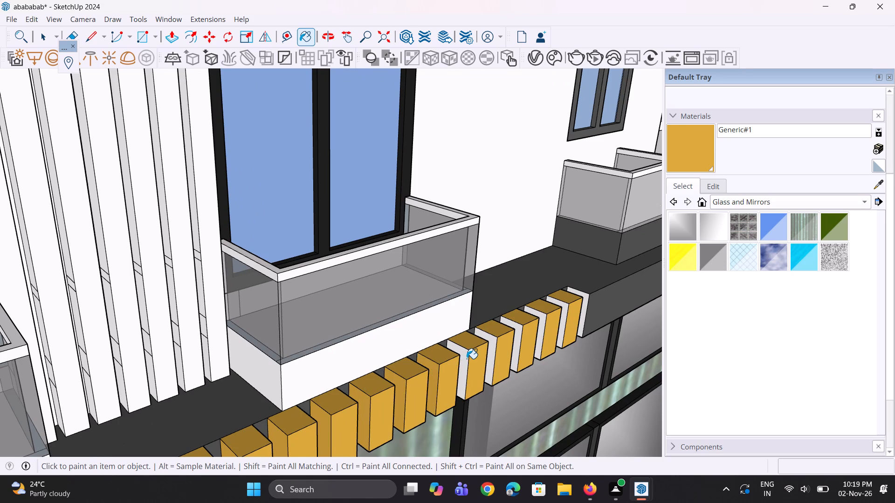
pyautogui.scroll(3, 469, 358)
pyautogui.click(500, 343)
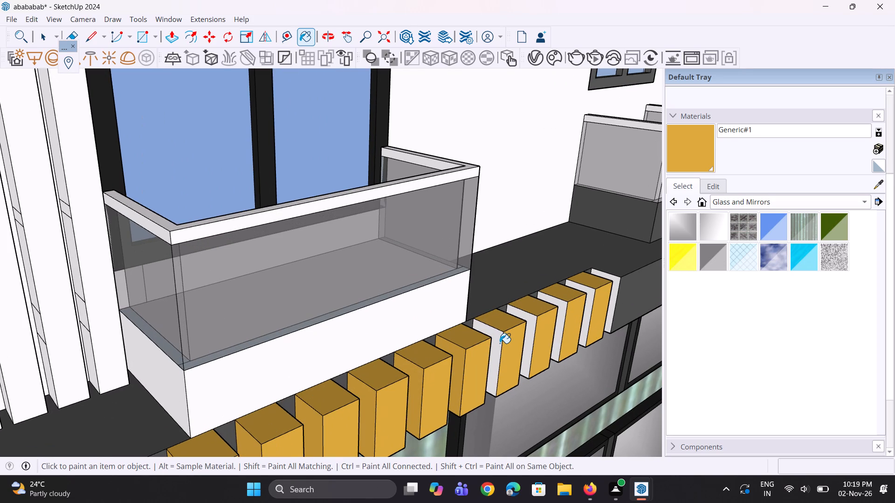
pyautogui.click(529, 321)
# Paint the end face of the recess beside the rightmost fin and the left side faces of the last two fins with Generic#1.
pyautogui.scroll(-3, 423, 374)
pyautogui.scroll(-5, 371, 409)
pyautogui.scroll(7, 484, 318)
pyautogui.scroll(3, 529, 347)
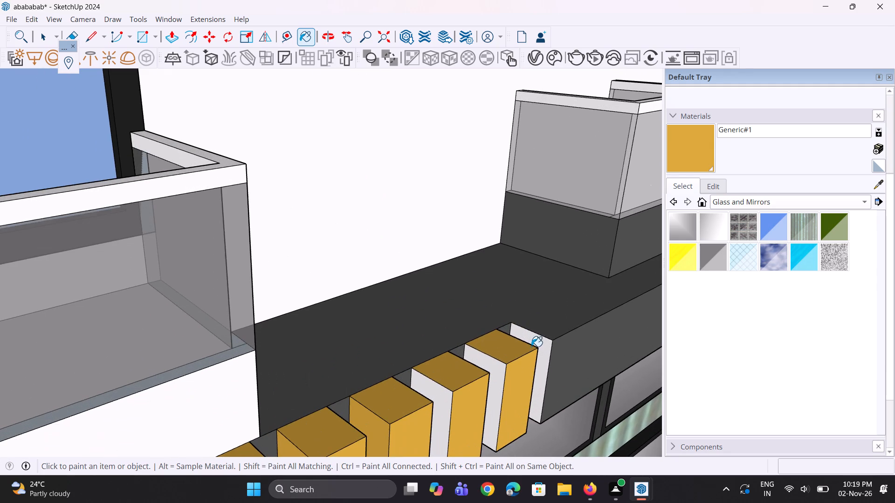
pyautogui.click(544, 345)
pyautogui.click(489, 370)
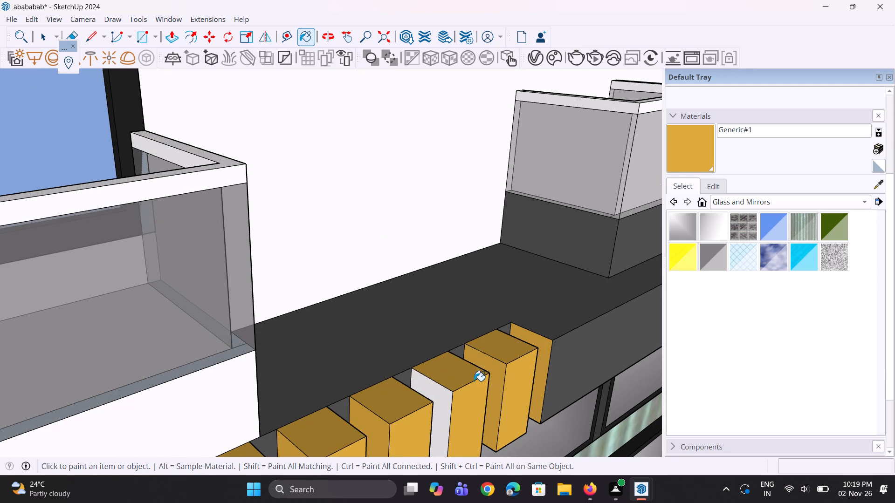
pyautogui.click(441, 401)
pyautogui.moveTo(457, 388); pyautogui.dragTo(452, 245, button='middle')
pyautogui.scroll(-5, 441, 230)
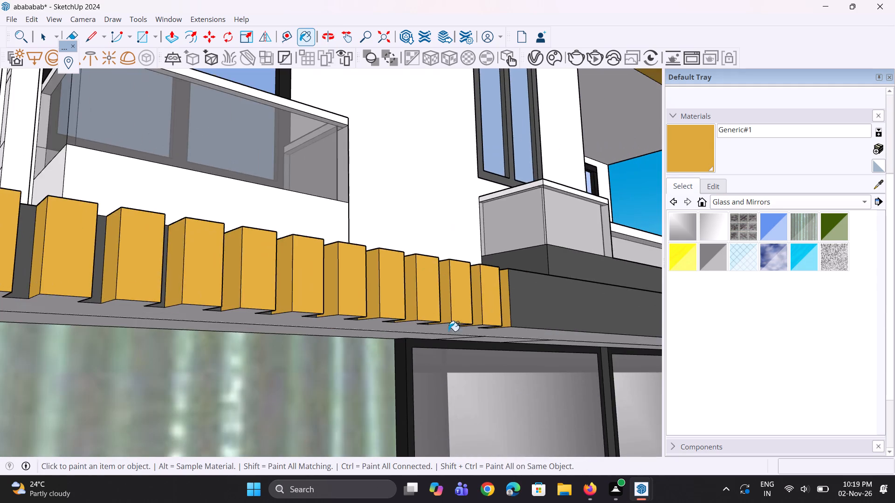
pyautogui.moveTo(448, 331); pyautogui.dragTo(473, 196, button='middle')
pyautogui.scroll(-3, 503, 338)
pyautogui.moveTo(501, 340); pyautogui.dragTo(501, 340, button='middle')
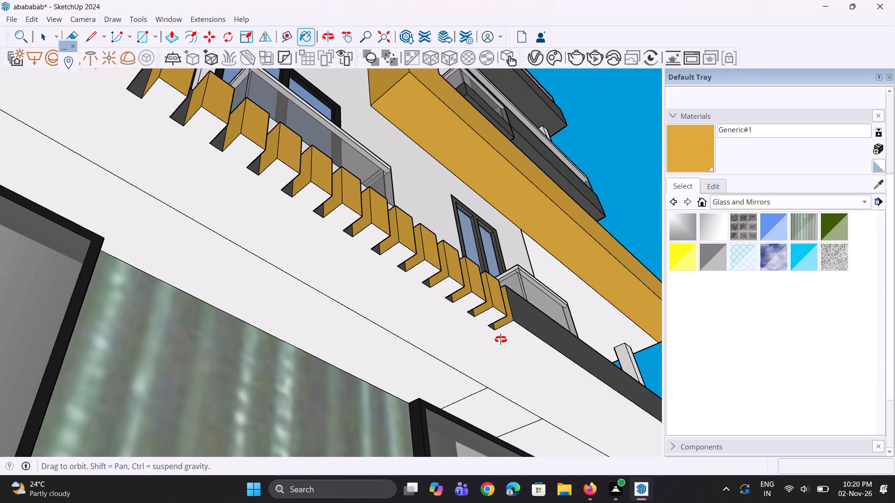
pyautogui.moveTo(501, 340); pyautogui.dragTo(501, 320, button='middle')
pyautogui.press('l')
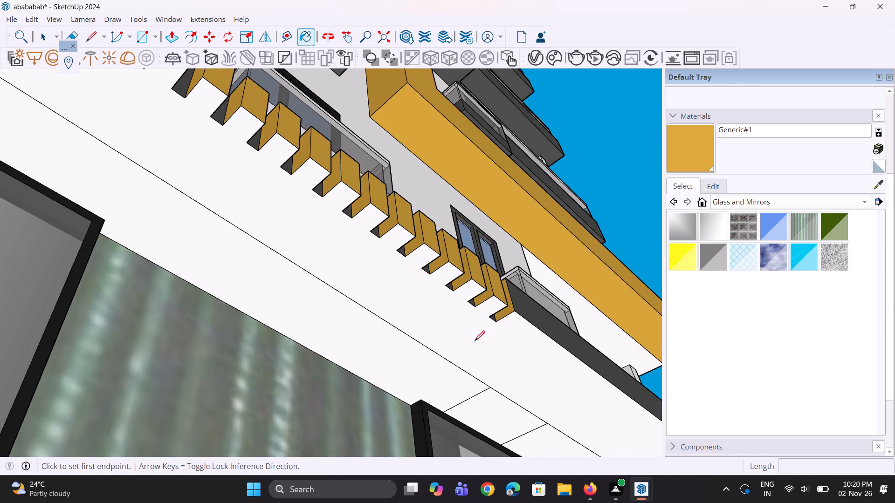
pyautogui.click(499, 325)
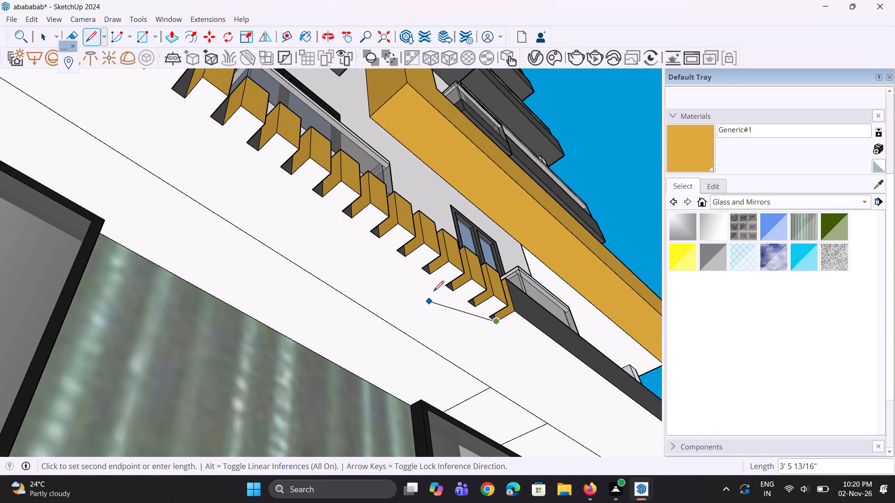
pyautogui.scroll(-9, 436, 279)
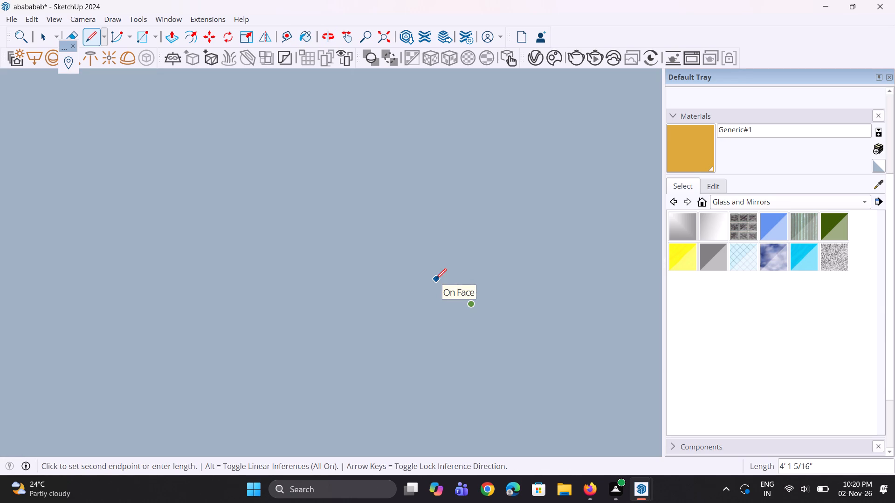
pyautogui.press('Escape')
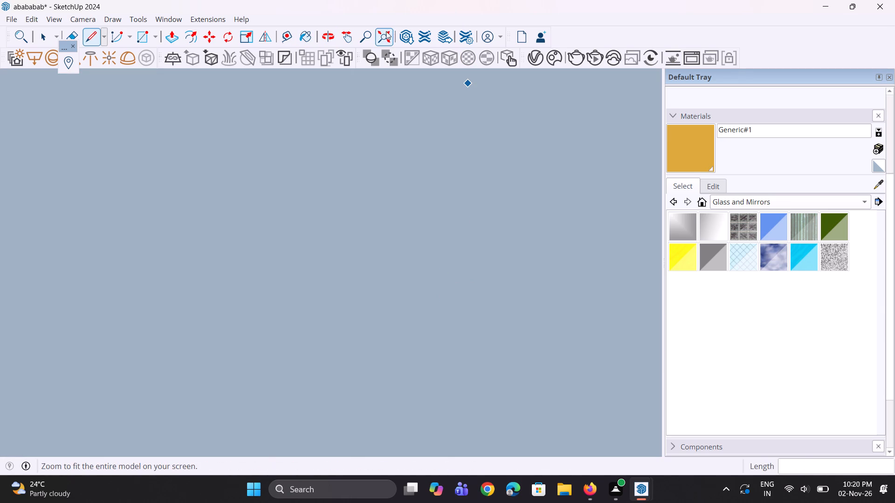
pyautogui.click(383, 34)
# Draw a line across the back of the rightmost fin's underside, between the adjacent gap corners, to separate it from the white soffit.
pyautogui.scroll(4, 387, 313)
pyautogui.scroll(8, 416, 227)
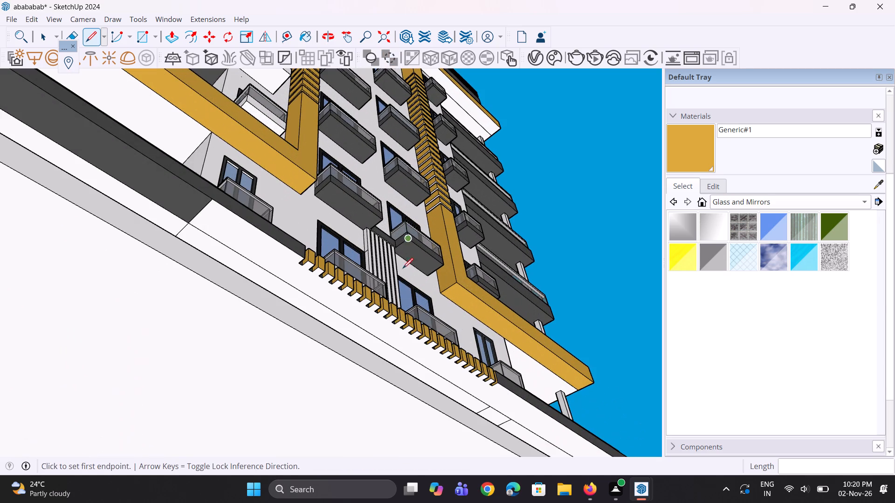
pyautogui.scroll(3, 477, 353)
pyautogui.scroll(11, 496, 399)
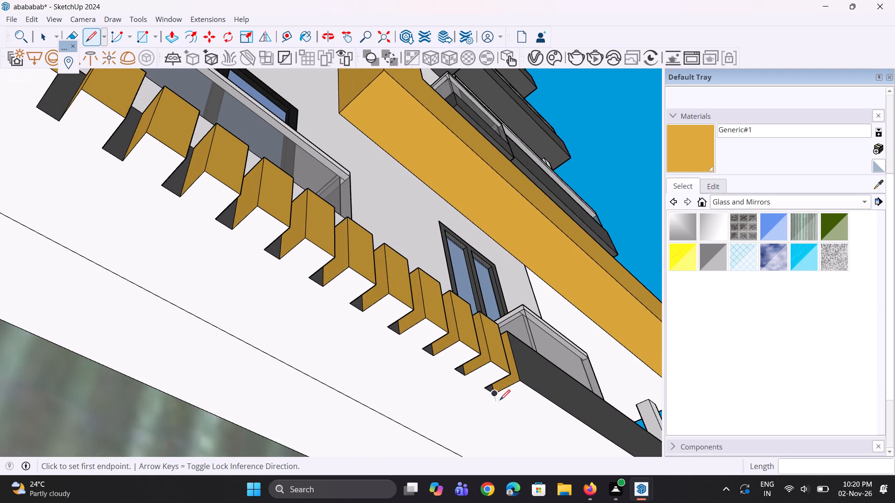
pyautogui.click(486, 389)
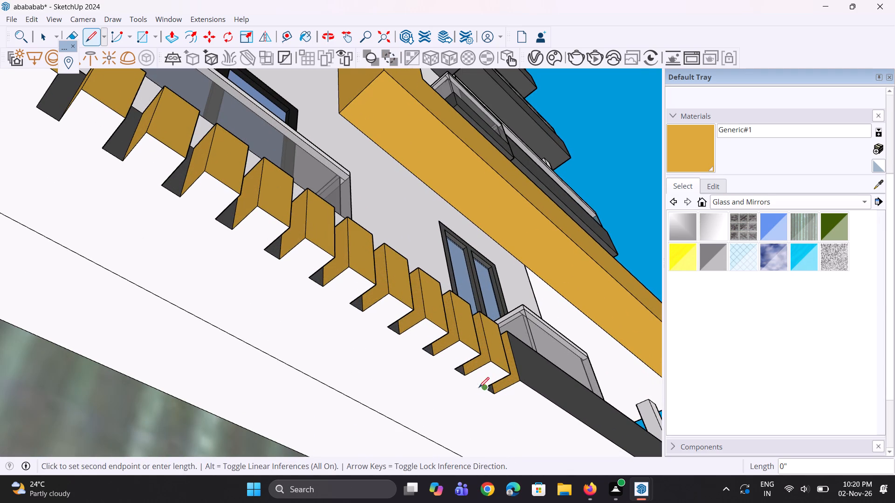
pyautogui.click(464, 377)
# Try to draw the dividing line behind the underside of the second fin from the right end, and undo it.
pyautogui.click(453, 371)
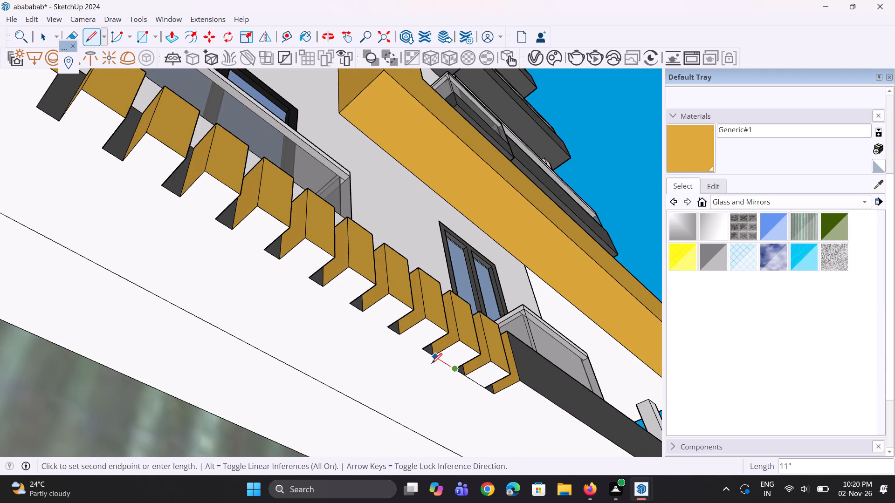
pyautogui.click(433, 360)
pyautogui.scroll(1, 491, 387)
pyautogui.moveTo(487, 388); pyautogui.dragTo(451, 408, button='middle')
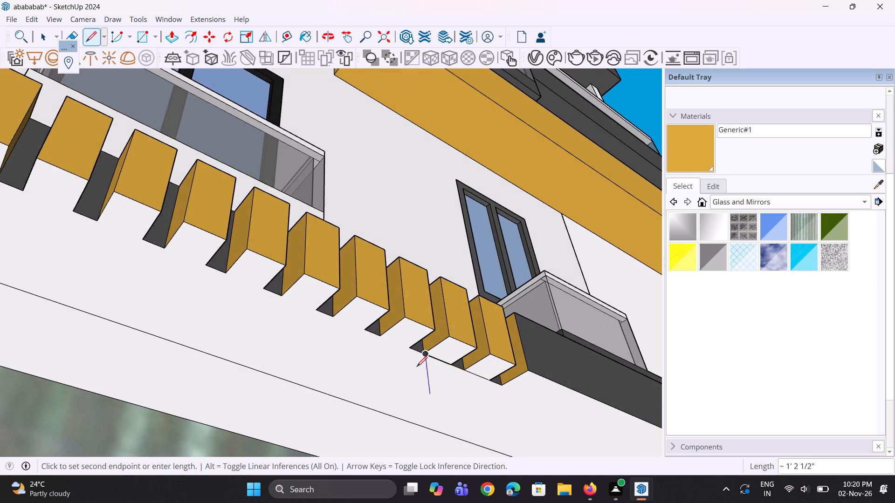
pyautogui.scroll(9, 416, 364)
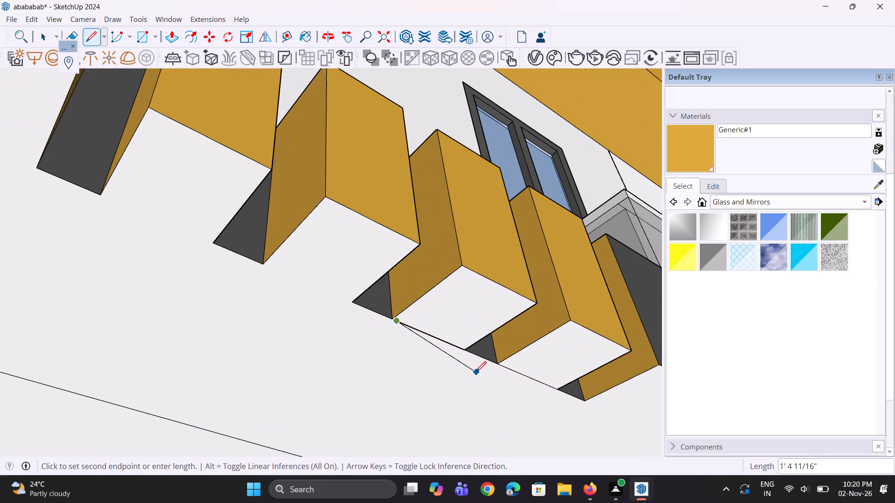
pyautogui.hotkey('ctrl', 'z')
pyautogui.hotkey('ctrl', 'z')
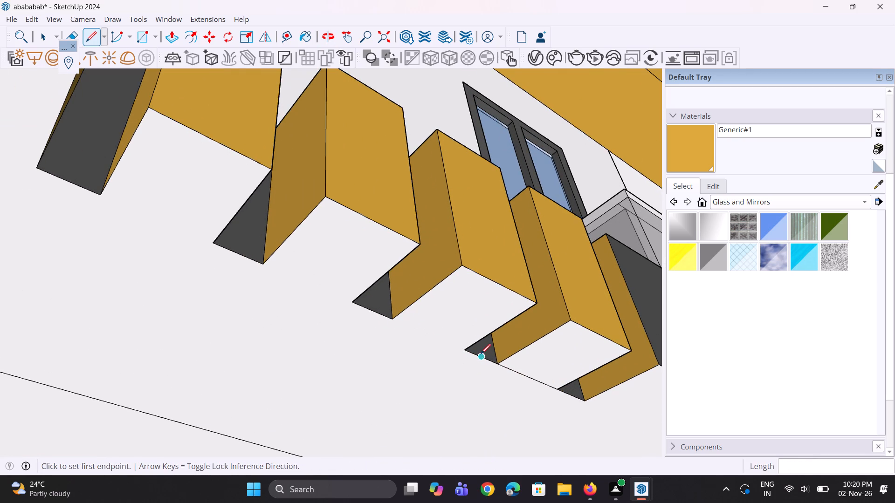
# Draw 1' lines between the gap corners behind the undersides of the second, third and fourth fins from the right end.
pyautogui.click(468, 350)
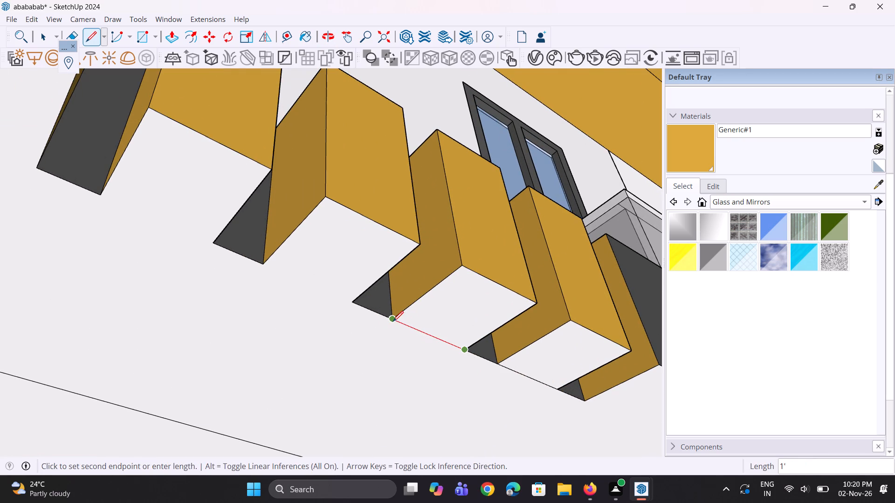
pyautogui.click(393, 321)
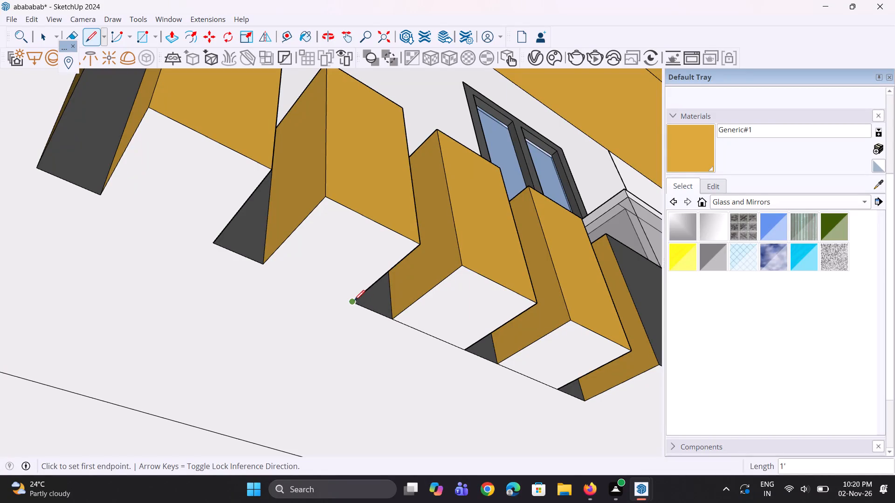
pyautogui.click(353, 301)
pyautogui.moveTo(268, 264); pyautogui.dragTo(270, 269)
pyautogui.scroll(-5, 339, 340)
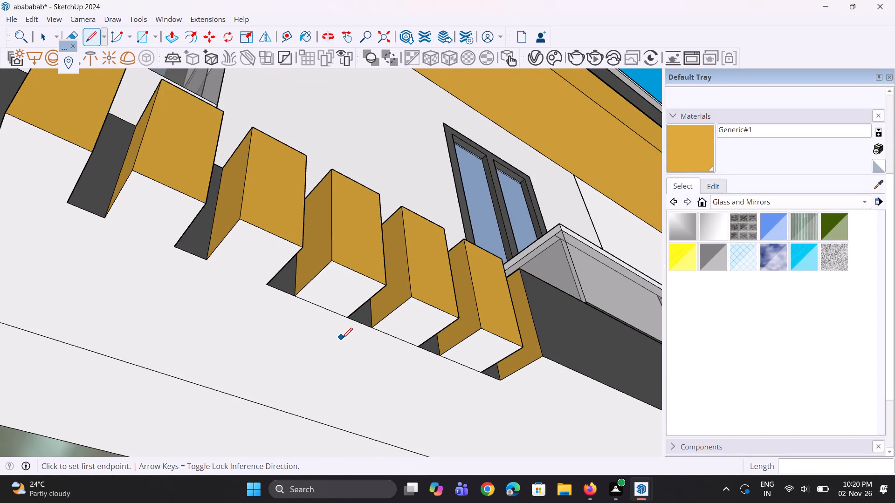
pyautogui.scroll(-1, 342, 338)
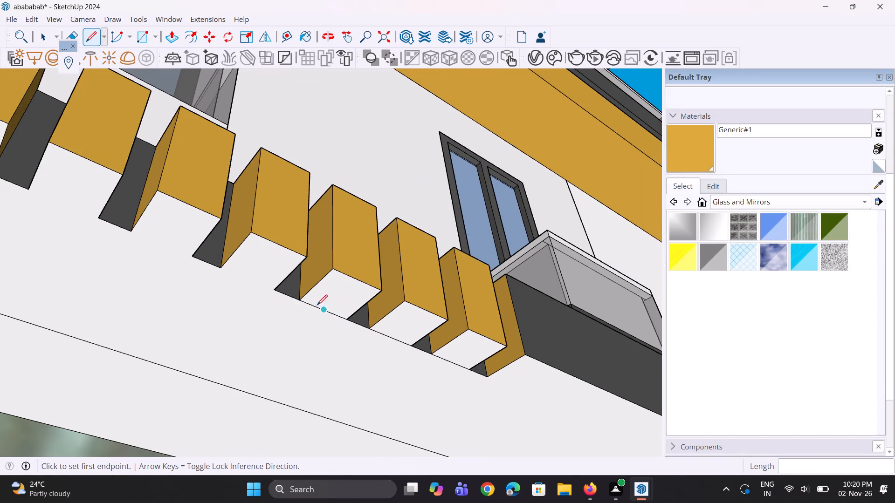
pyautogui.scroll(2, 276, 283)
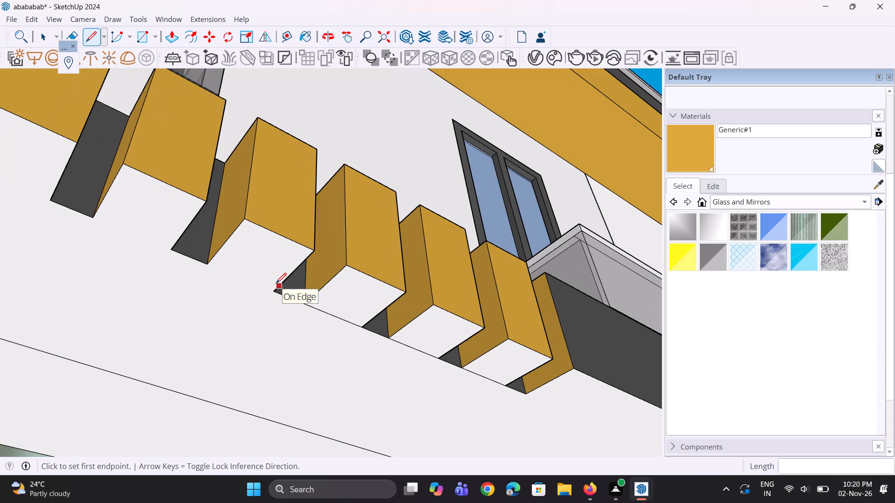
pyautogui.click(274, 291)
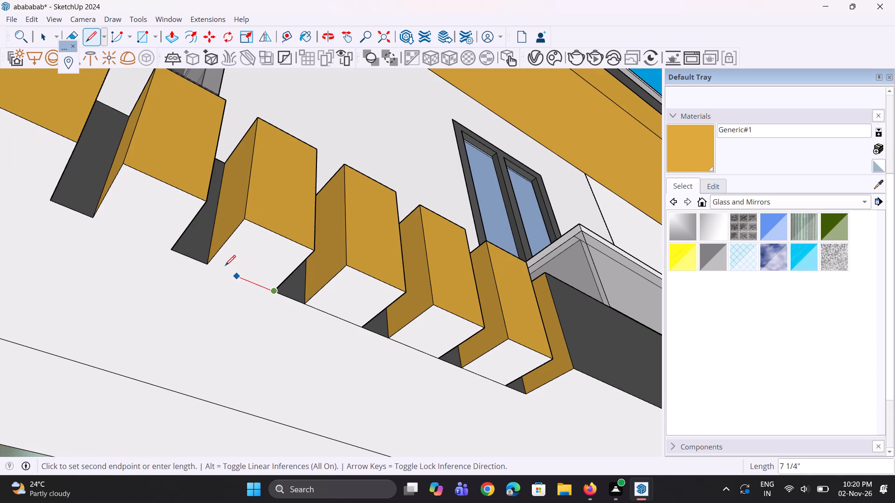
pyautogui.click(212, 261)
# Draw 1' lines between the gap corners behind the undersides of the fifth and sixth fins from the right end.
pyautogui.scroll(-4, 315, 372)
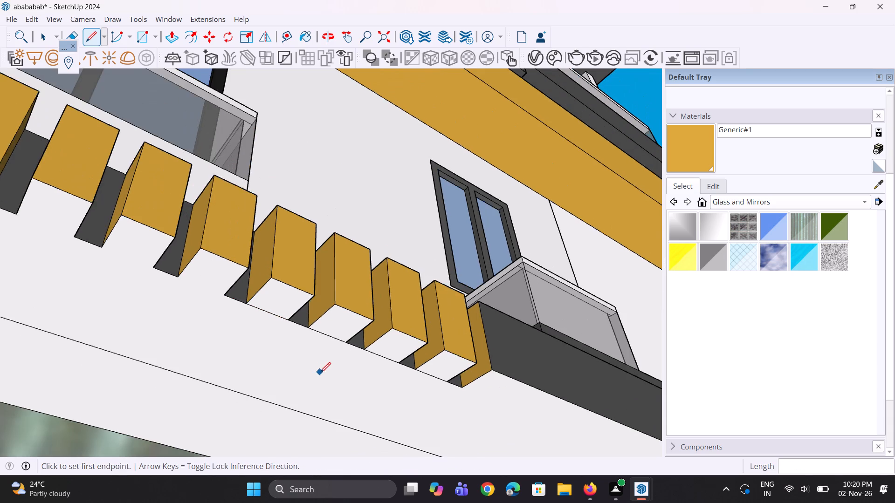
pyautogui.scroll(-4, 321, 374)
pyautogui.scroll(4, 298, 316)
pyautogui.scroll(1, 252, 314)
pyautogui.click(235, 329)
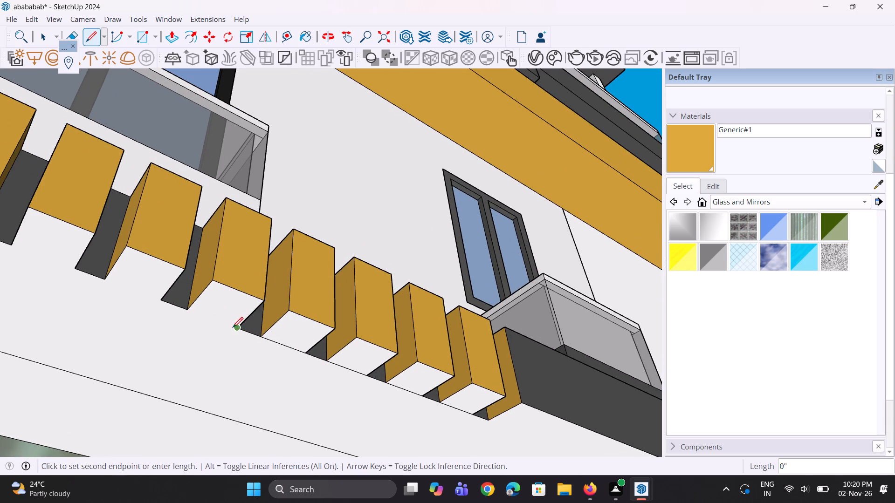
pyautogui.click(187, 308)
pyautogui.scroll(-6, 270, 373)
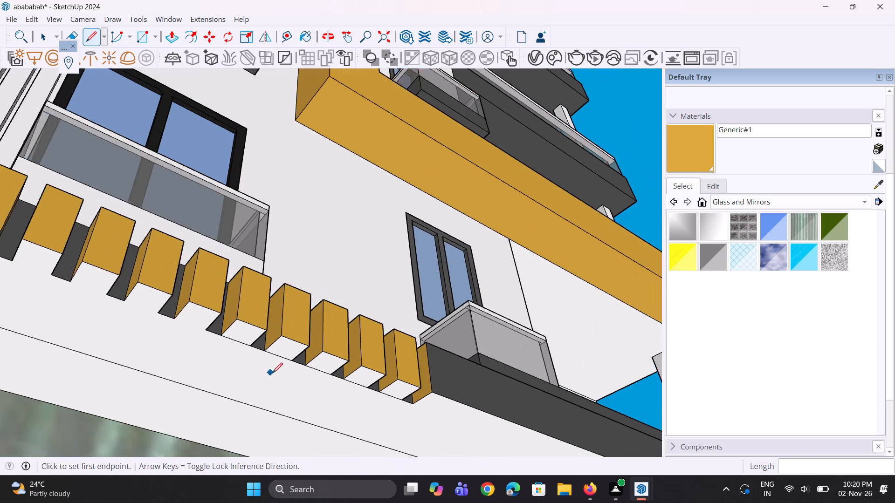
pyautogui.scroll(3, 212, 325)
pyautogui.click(214, 335)
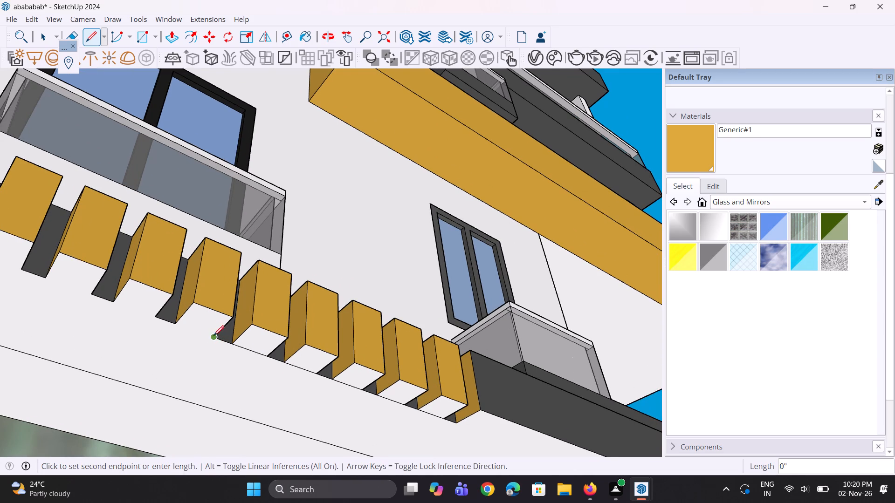
pyautogui.click(179, 324)
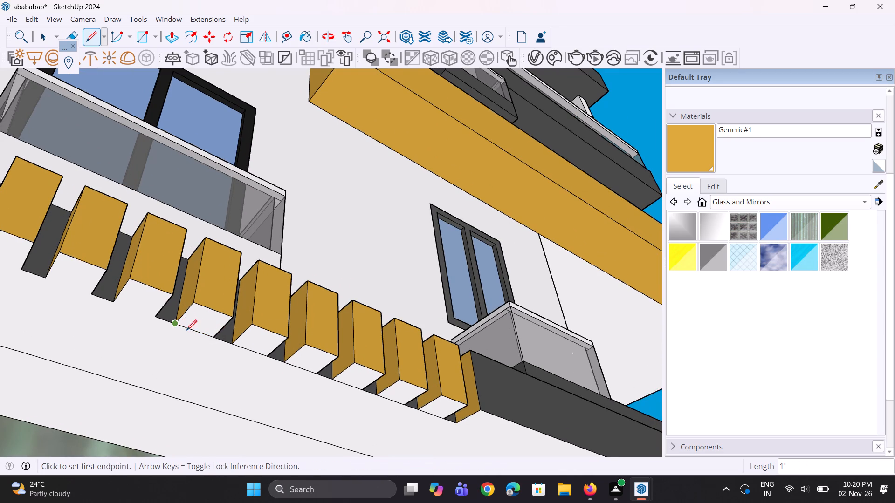
# Draw 1' lines between the gap corners behind the undersides of the seventh and eighth fins from the right end.
pyautogui.scroll(-8, 321, 428)
pyautogui.scroll(3, 271, 377)
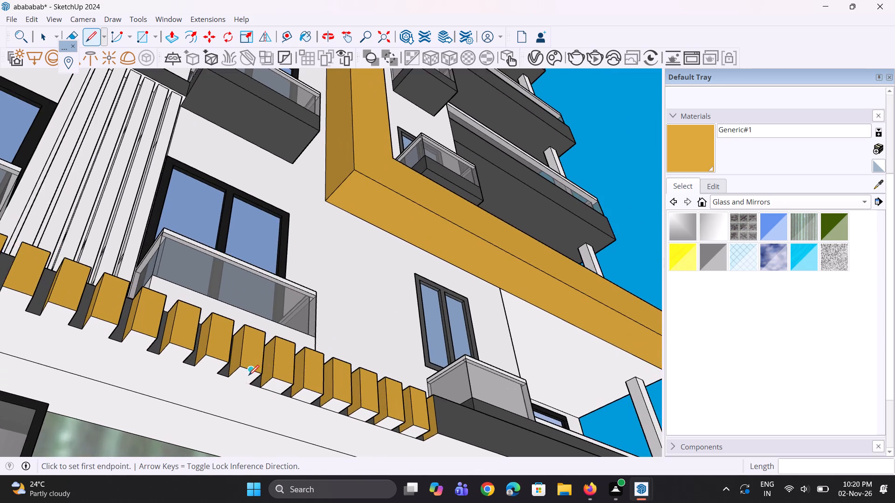
pyautogui.scroll(4, 247, 379)
pyautogui.click(252, 388)
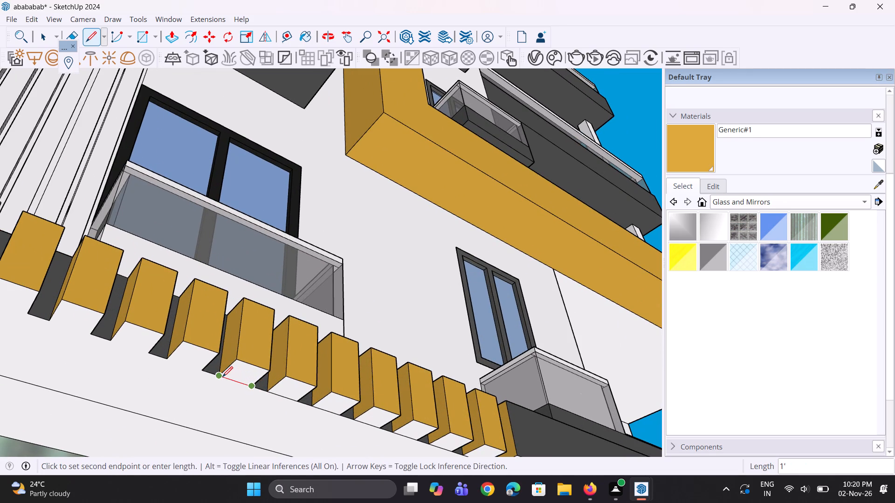
pyautogui.click(222, 377)
pyautogui.scroll(-5, 306, 401)
pyautogui.scroll(3, 236, 373)
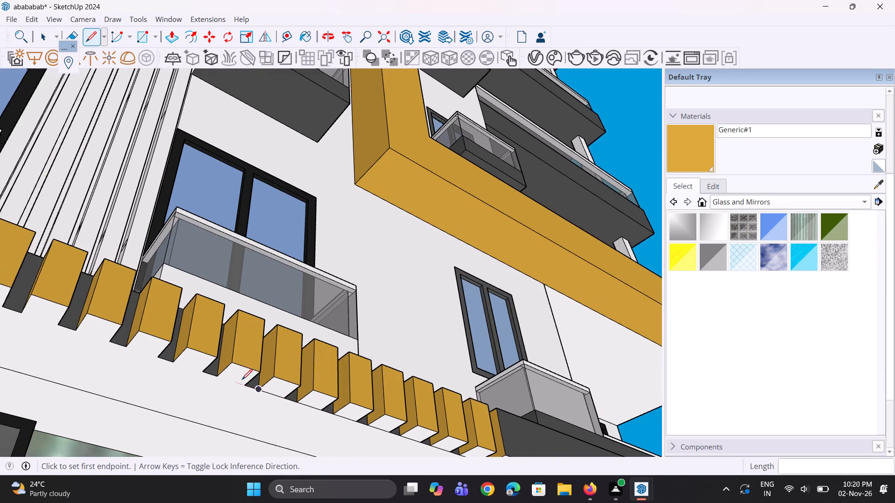
pyautogui.scroll(3, 243, 381)
pyautogui.click(248, 389)
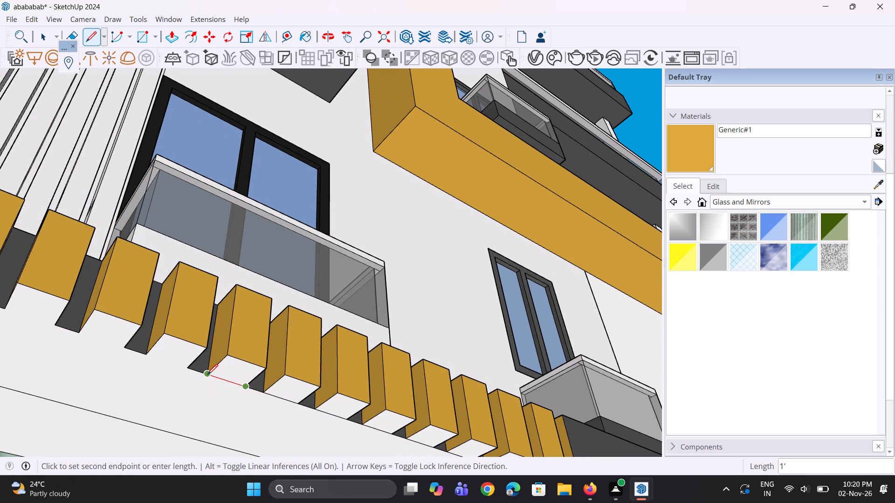
pyautogui.click(207, 374)
# Separate the undersides of the ninth and tenth fins from the soffit with 1' lines between the gap corners.
pyautogui.scroll(-4, 289, 426)
pyautogui.scroll(3, 238, 395)
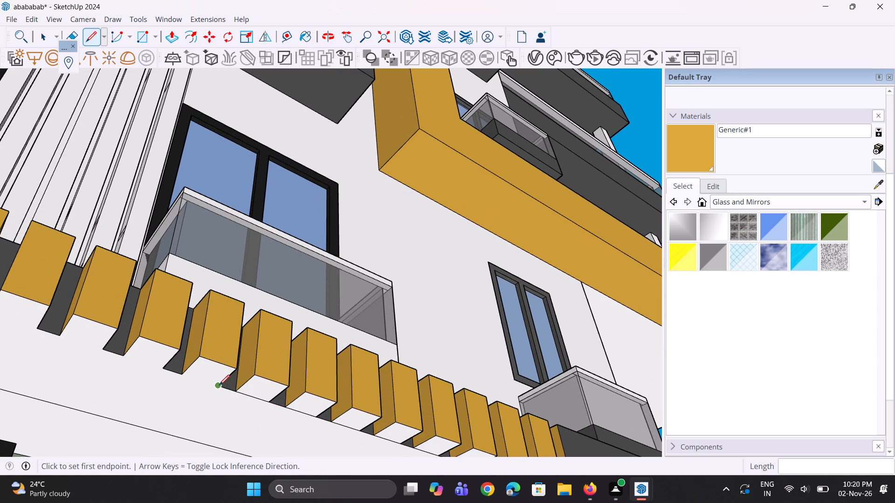
pyautogui.click(219, 385)
pyautogui.click(182, 375)
pyautogui.scroll(-6, 302, 425)
pyautogui.scroll(6, 217, 409)
pyautogui.click(229, 387)
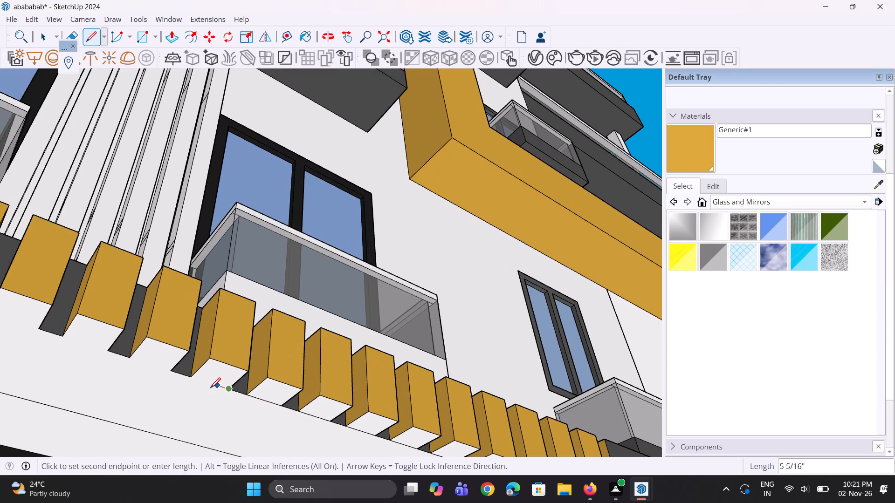
pyautogui.click(186, 379)
# Draw 1' lines between the gap corners behind the undersides of the eleventh and twelfth fins from the right end.
pyautogui.scroll(-8, 362, 407)
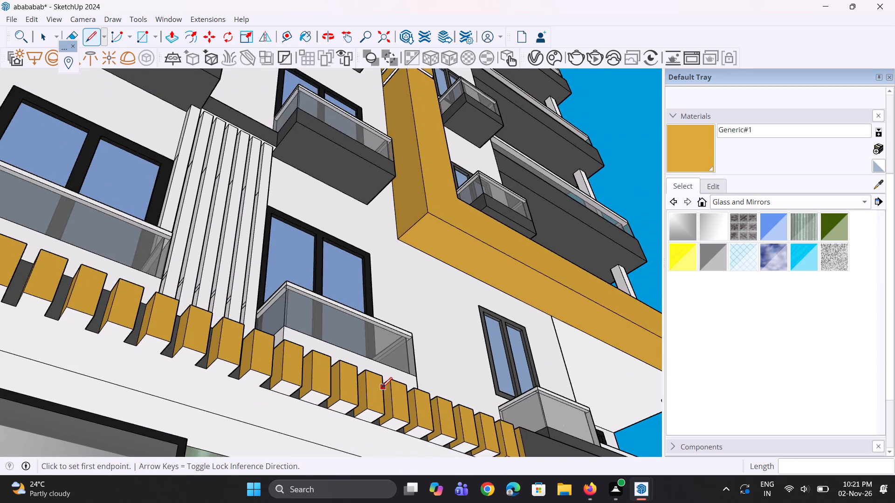
pyautogui.scroll(-2, 382, 387)
pyautogui.moveTo(341, 406); pyautogui.dragTo(357, 356, button='middle')
pyautogui.scroll(9, 307, 318)
pyautogui.scroll(1, 310, 367)
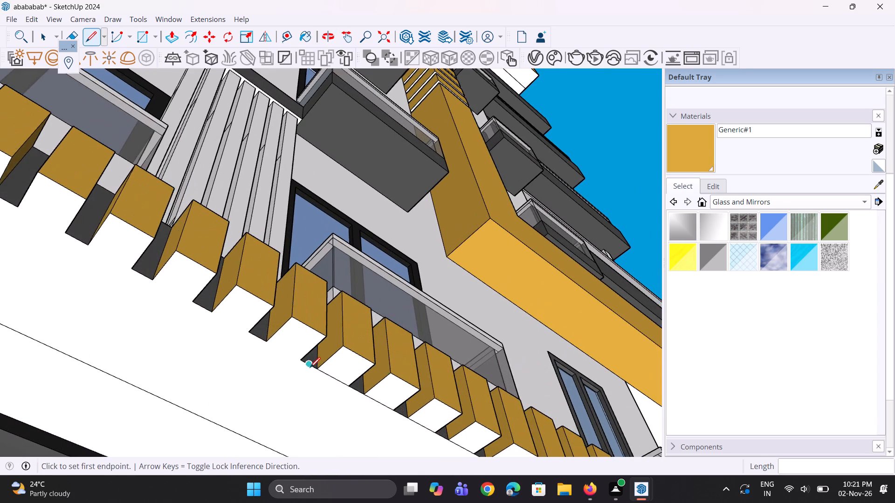
pyautogui.click(299, 359)
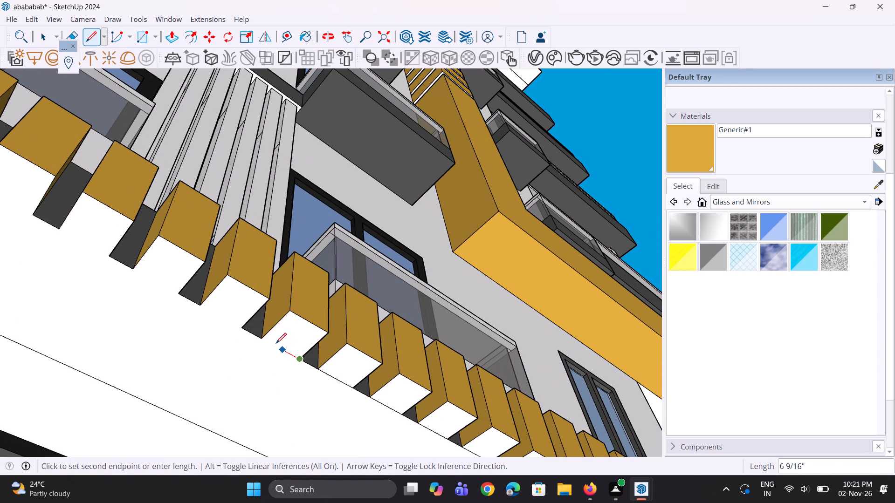
pyautogui.click(266, 339)
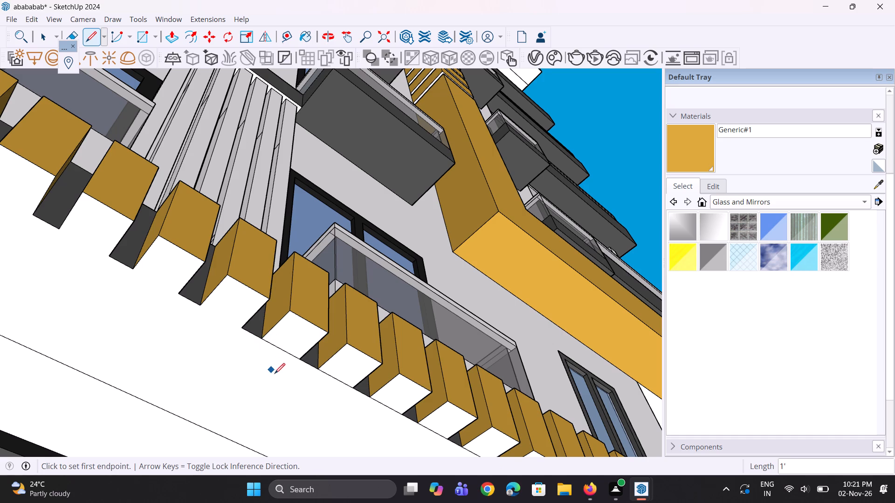
pyautogui.scroll(-4, 300, 392)
pyautogui.scroll(3, 264, 334)
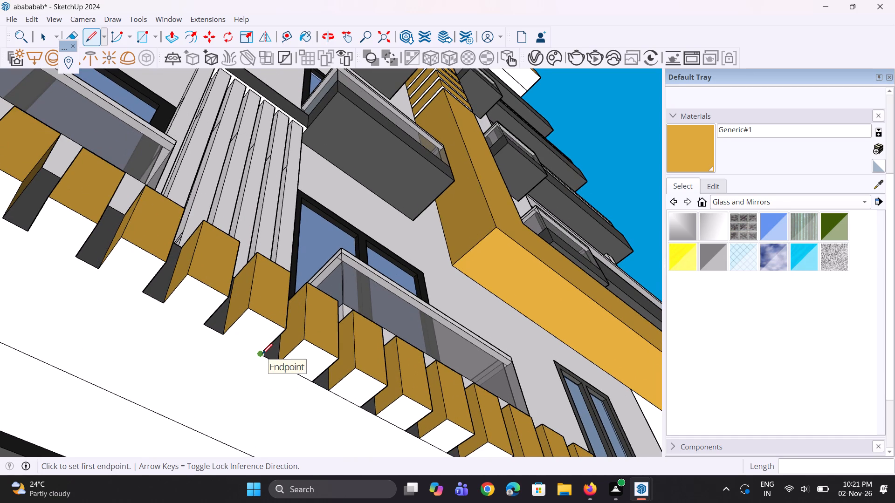
pyautogui.click(262, 354)
pyautogui.click(224, 330)
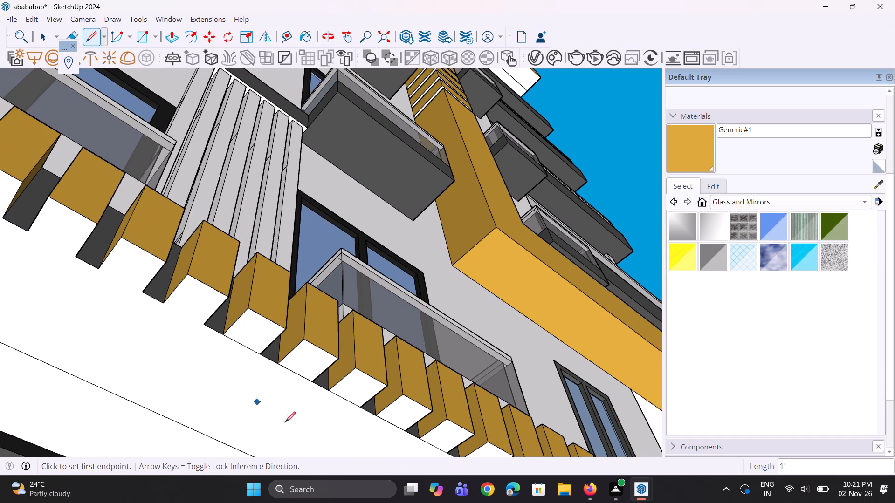
# Draw 1' lines between the gap corners behind the undersides of the thirteenth and fourteenth fins from the right end.
pyautogui.scroll(-9, 316, 422)
pyautogui.scroll(5, 293, 384)
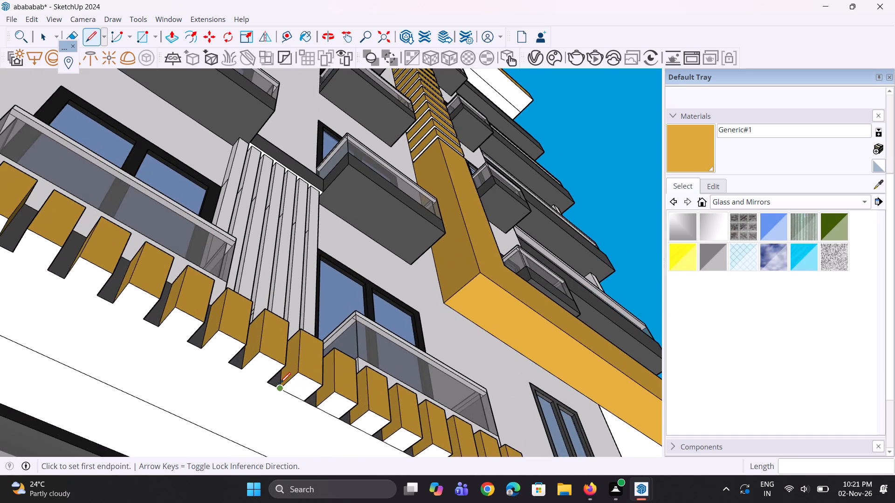
pyautogui.scroll(2, 275, 375)
pyautogui.click(268, 387)
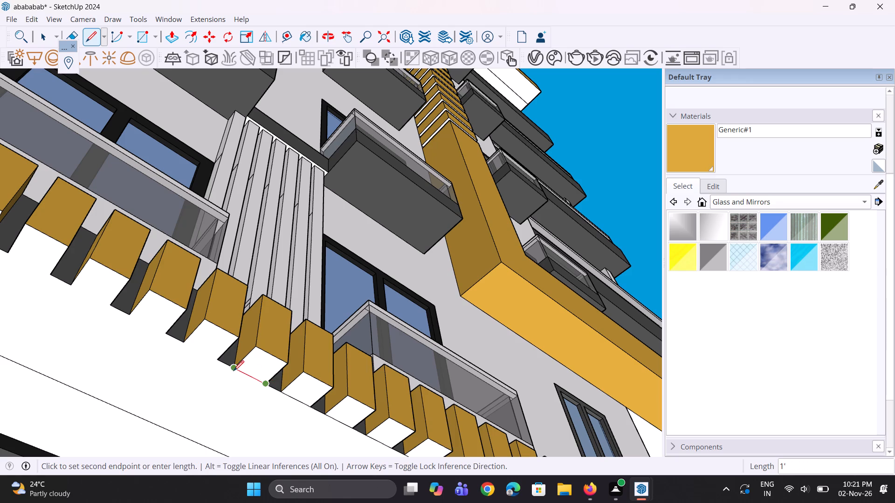
pyautogui.click(234, 371)
pyautogui.scroll(-4, 309, 407)
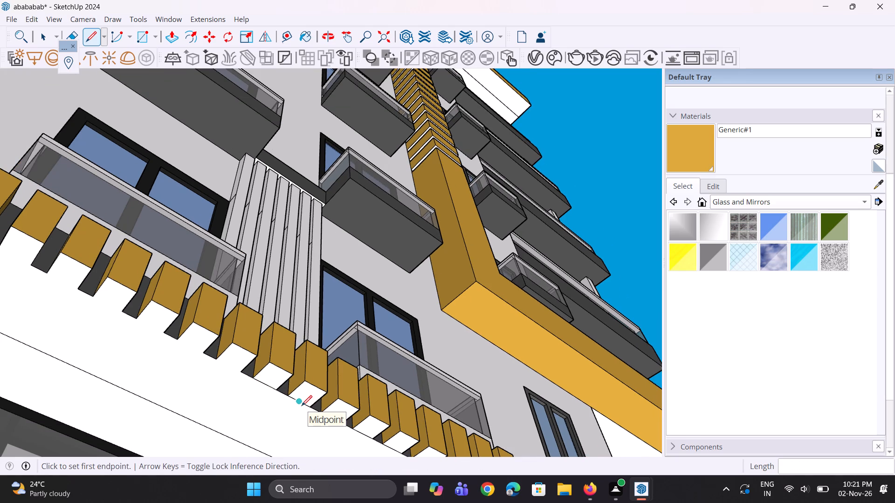
pyautogui.scroll(-6, 337, 398)
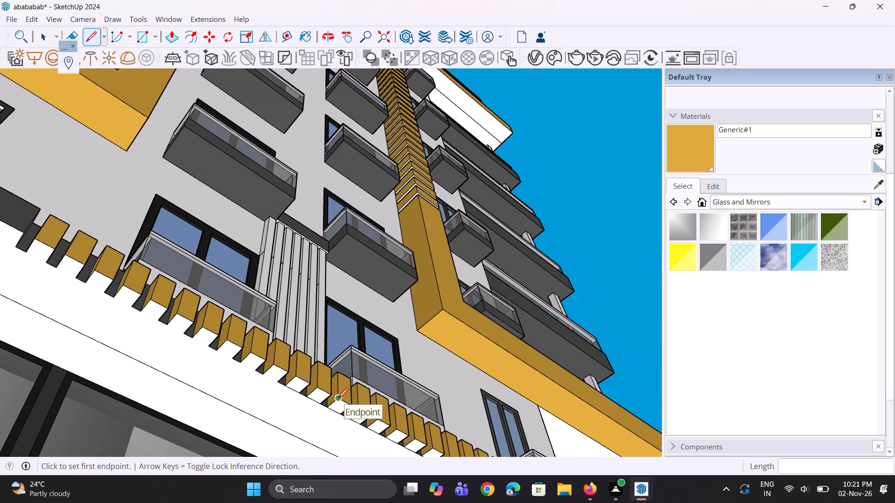
pyautogui.scroll(6, 273, 377)
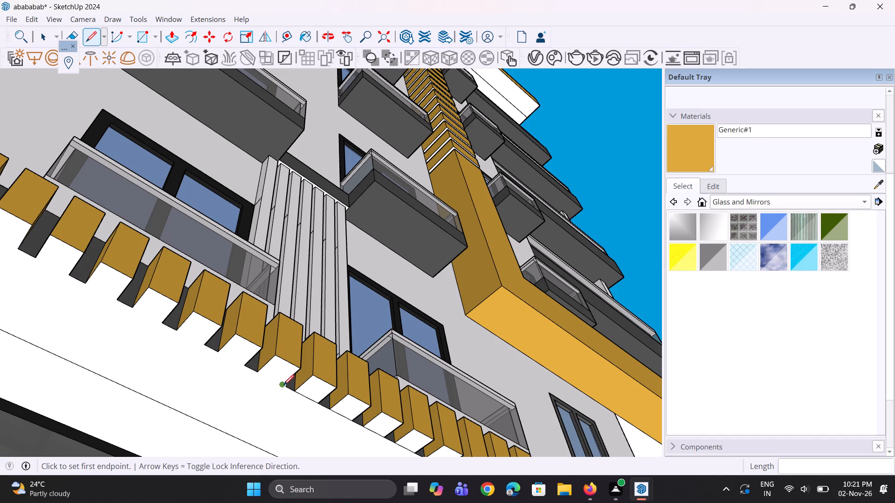
pyautogui.click(282, 385)
pyautogui.click(256, 374)
# Separate the undersides of the fifteenth and sixteenth fins from the soffit with 1' lines between the gap corners.
pyautogui.scroll(-5, 277, 403)
pyautogui.scroll(3, 261, 382)
pyautogui.click(260, 380)
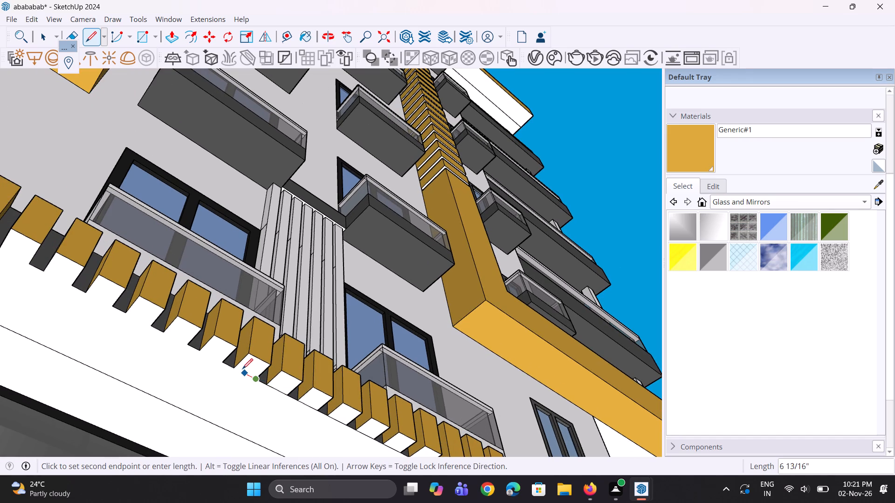
pyautogui.click(236, 367)
pyautogui.scroll(-9, 255, 402)
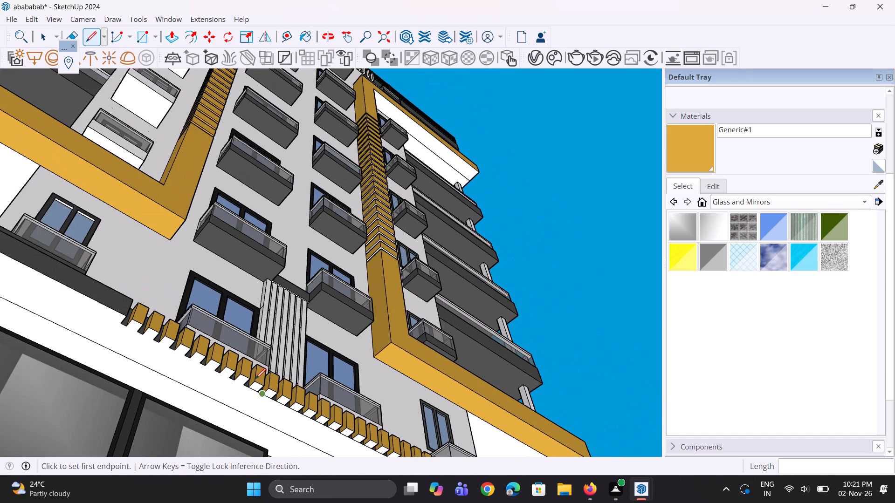
pyautogui.scroll(8, 251, 372)
pyautogui.click(234, 397)
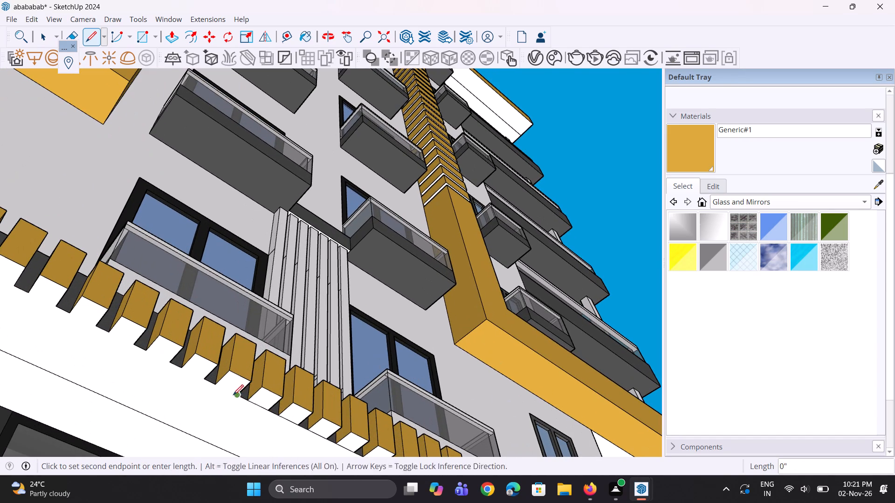
pyautogui.click(217, 387)
# Draw a 1' line between the gap corners behind the underside of the seventeenth fin from the right end.
pyautogui.scroll(-5, 261, 394)
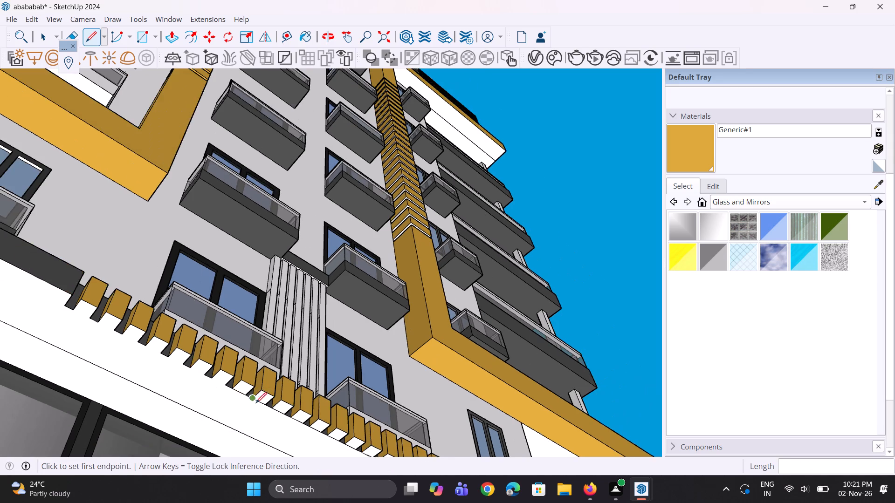
pyautogui.scroll(-4, 255, 407)
pyautogui.scroll(7, 237, 374)
pyautogui.click(231, 404)
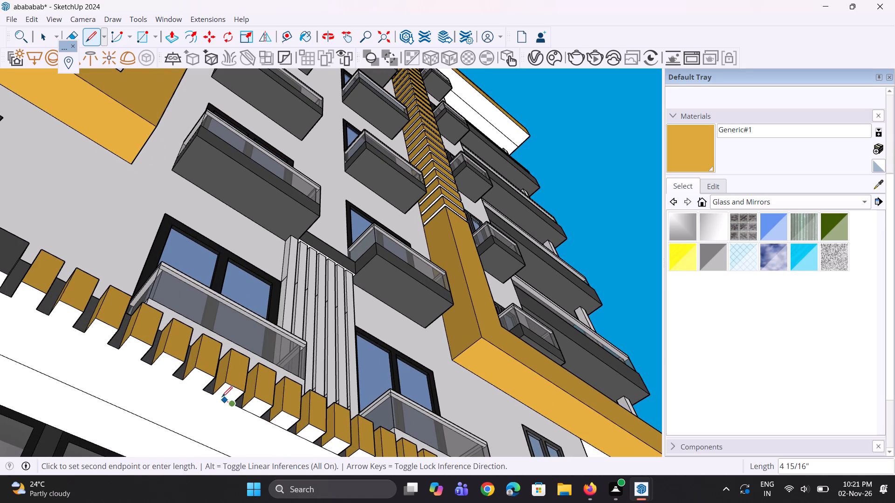
pyautogui.click(214, 394)
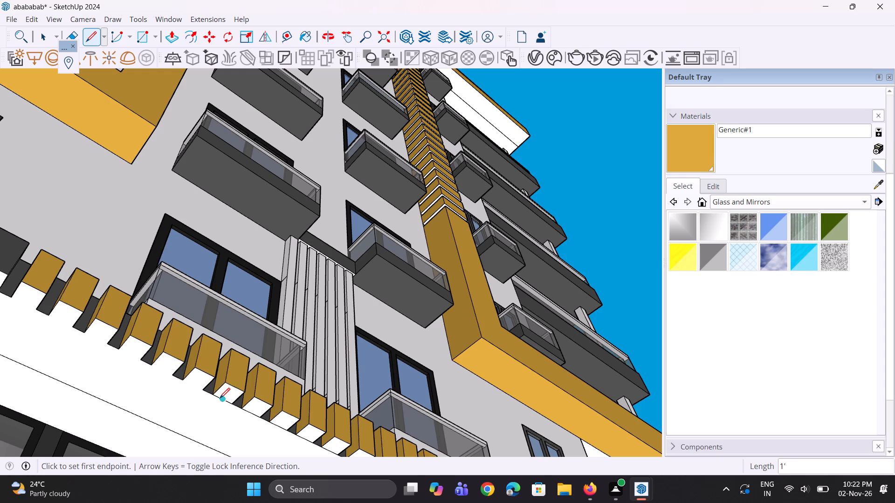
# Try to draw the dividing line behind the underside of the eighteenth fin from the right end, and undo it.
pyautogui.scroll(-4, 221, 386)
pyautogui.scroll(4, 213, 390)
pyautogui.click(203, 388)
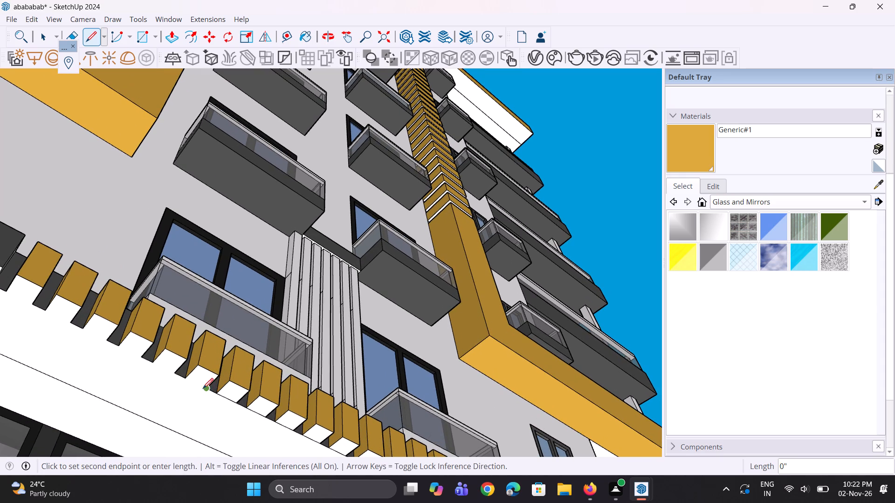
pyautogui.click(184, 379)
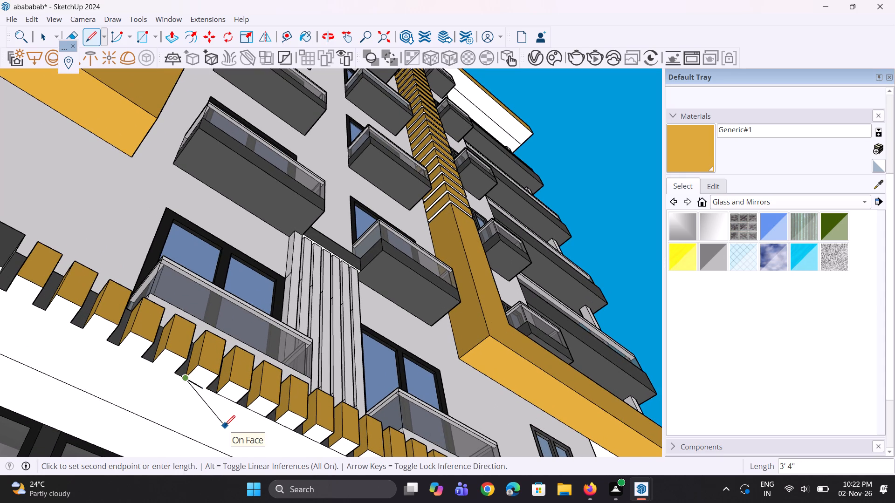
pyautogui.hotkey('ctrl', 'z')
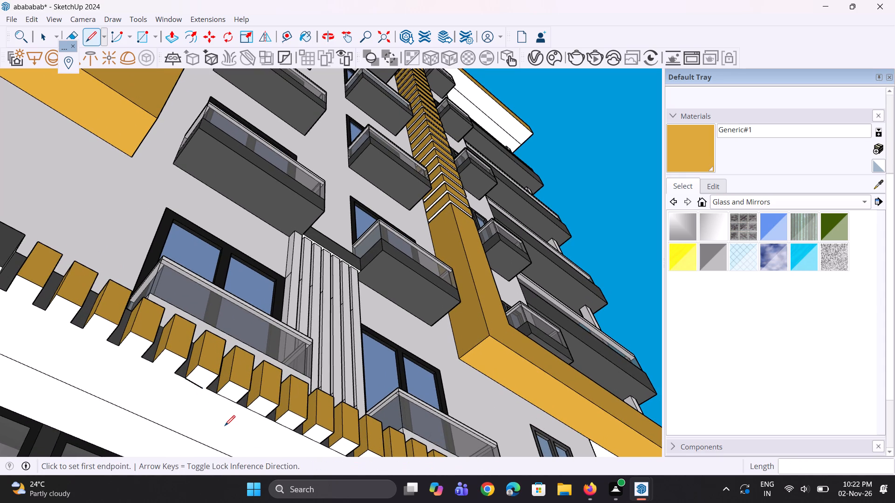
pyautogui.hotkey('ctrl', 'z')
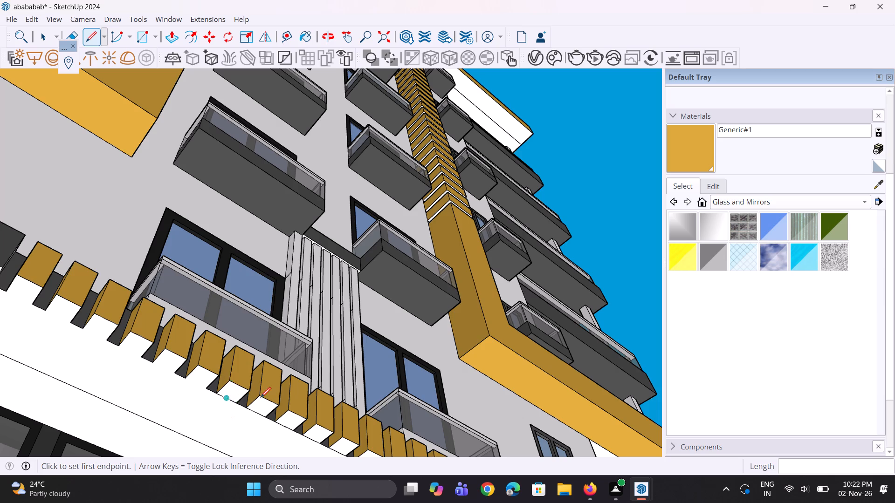
# Separate the undersides of the eighteenth and nineteenth fins from the right end from the soffit with 1' lines between the gap corners.
pyautogui.scroll(-3, 324, 393)
pyautogui.scroll(4, 200, 385)
pyautogui.scroll(2, 277, 406)
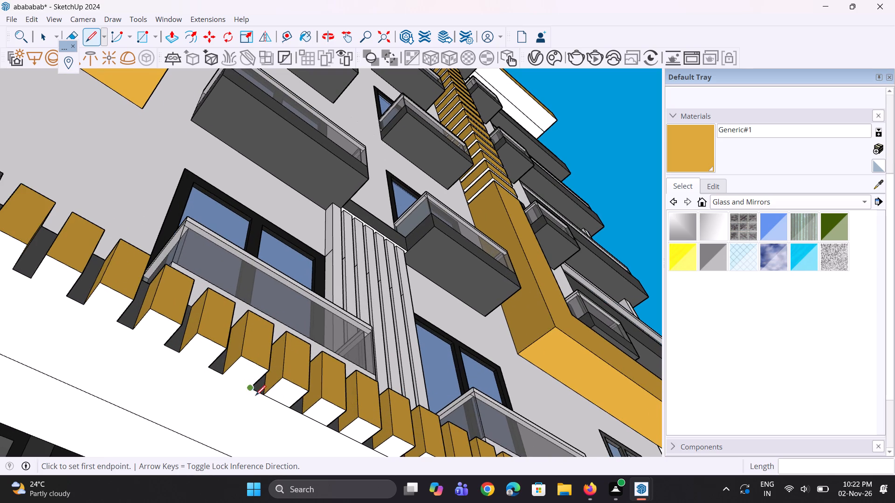
pyautogui.click(250, 389)
pyautogui.click(224, 376)
pyautogui.scroll(-4, 277, 409)
pyautogui.scroll(5, 213, 381)
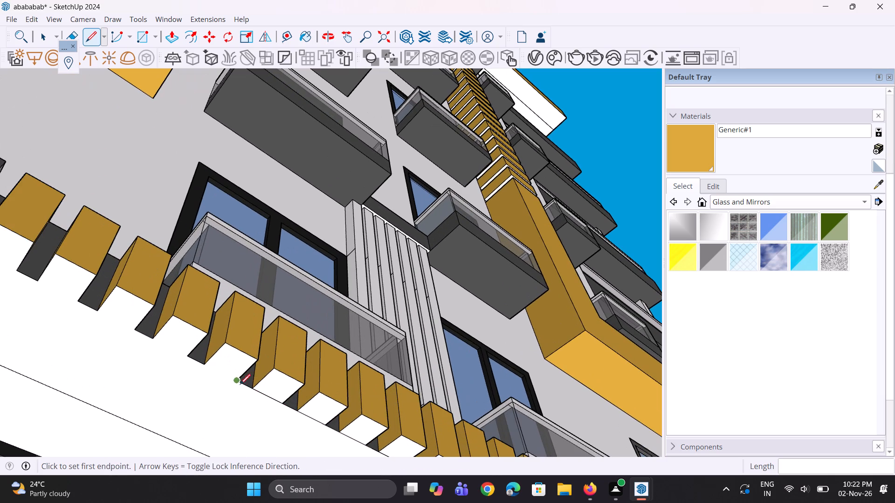
pyautogui.click(237, 382)
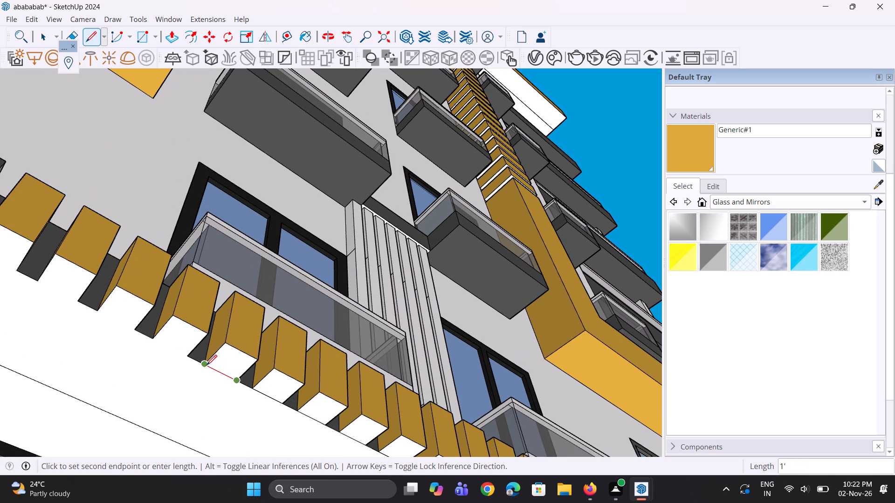
pyautogui.click(207, 365)
# Draw a 1' line between the gap corners behind the underside of the twentieth fin from the right end.
pyautogui.scroll(-8, 267, 408)
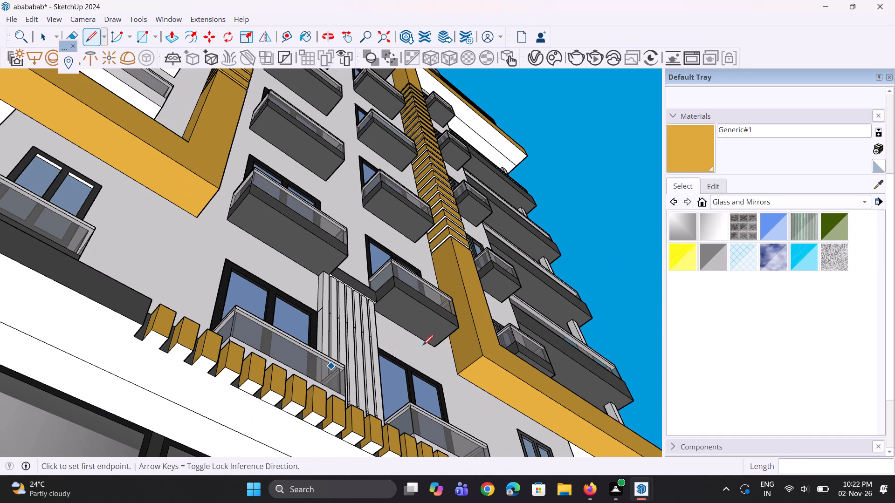
pyautogui.scroll(-5, 427, 348)
pyautogui.scroll(4, 273, 319)
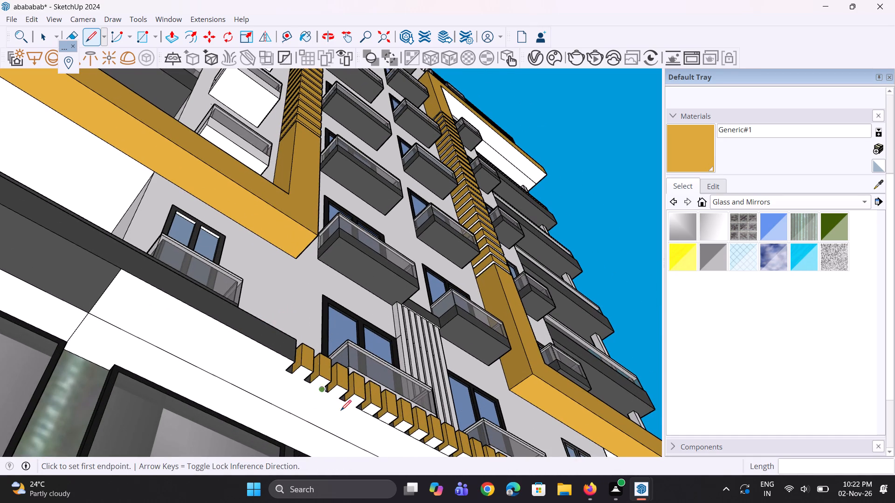
pyautogui.scroll(2, 342, 412)
pyautogui.scroll(-3, 248, 340)
pyautogui.scroll(1, 330, 412)
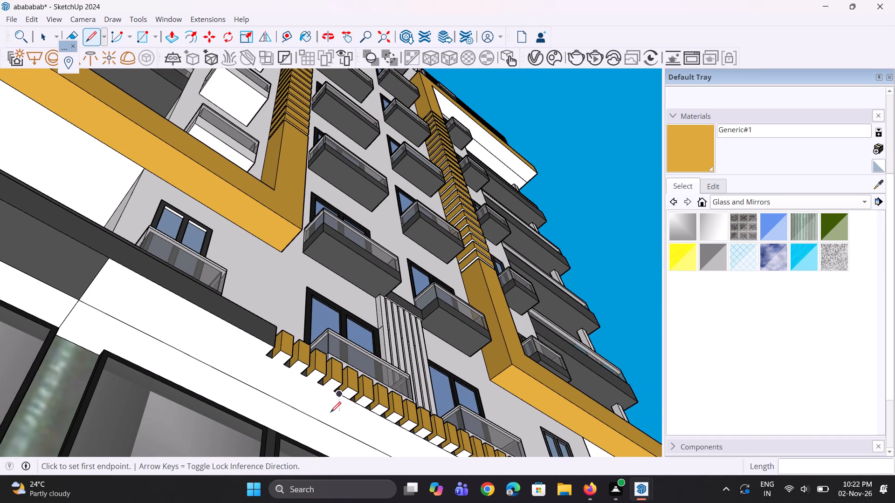
pyautogui.scroll(7, 330, 412)
pyautogui.click(333, 385)
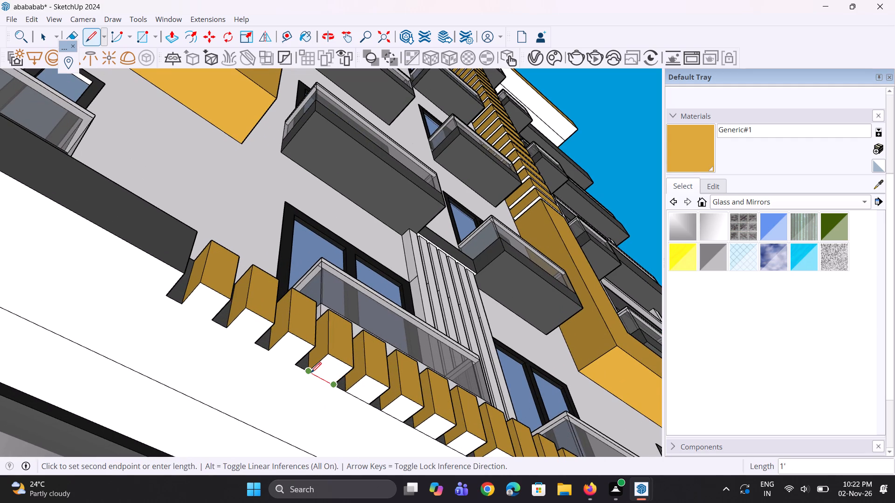
pyautogui.click(311, 373)
# Draw 1' lines between the gap corners behind the undersides of the twenty-first and twenty-second fins from the right end.
pyautogui.scroll(-5, 326, 421)
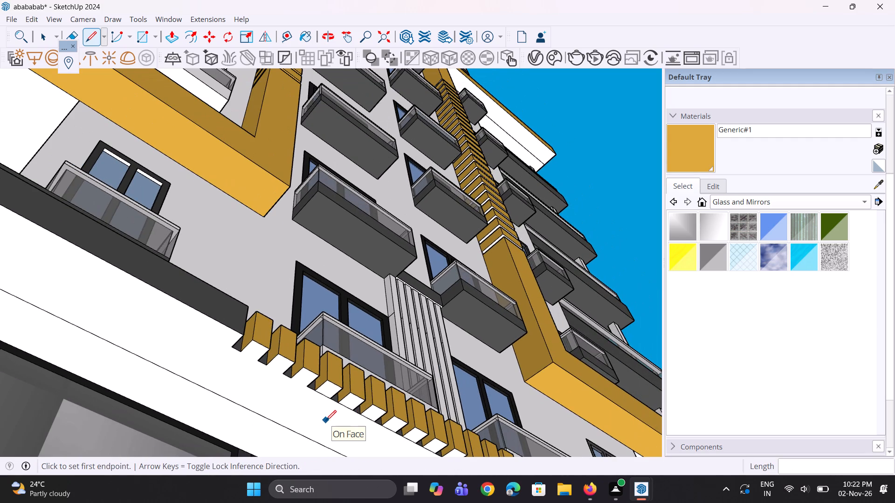
pyautogui.scroll(-1, 326, 421)
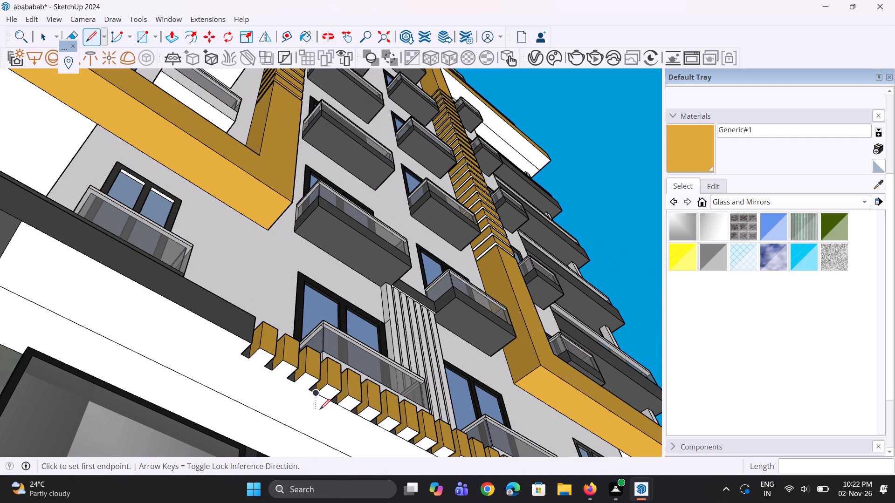
pyautogui.scroll(6, 313, 410)
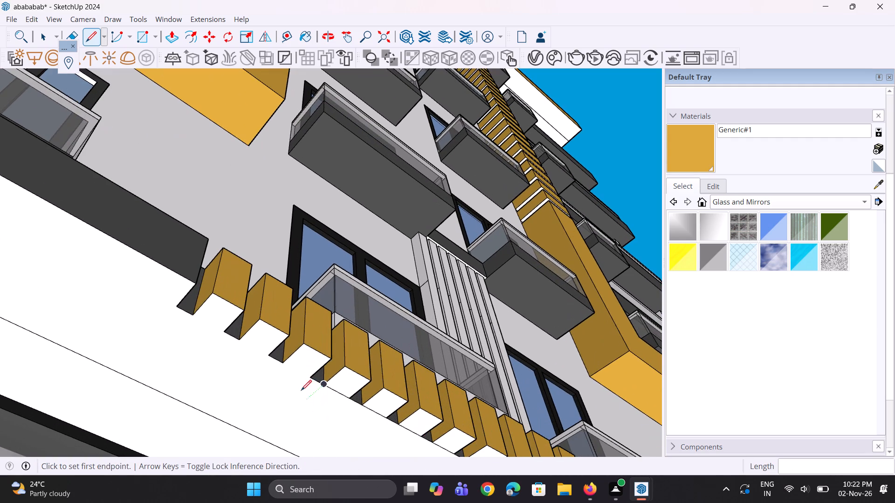
pyautogui.scroll(1, 311, 378)
pyautogui.click(311, 378)
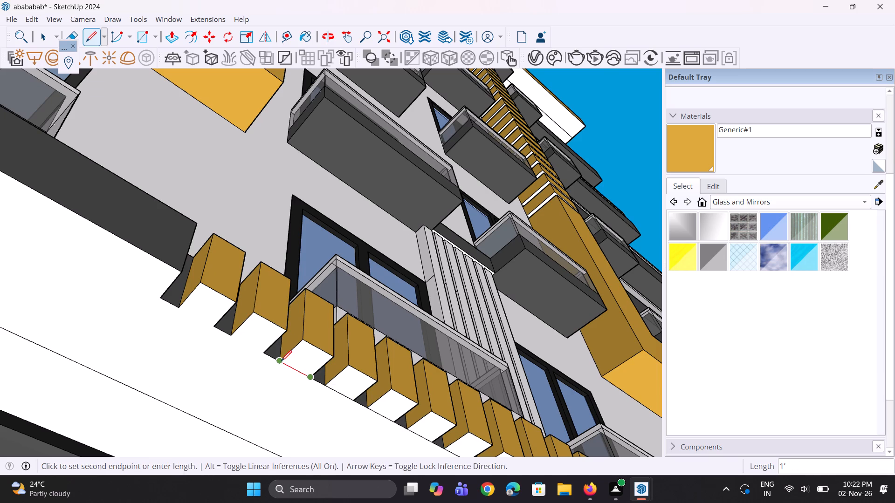
pyautogui.click(281, 361)
pyautogui.scroll(-4, 272, 408)
pyautogui.click(267, 370)
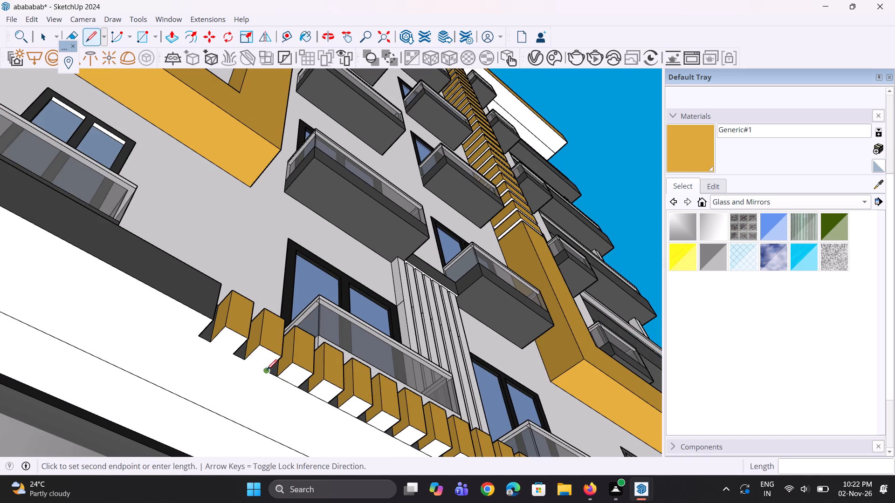
pyautogui.click(248, 360)
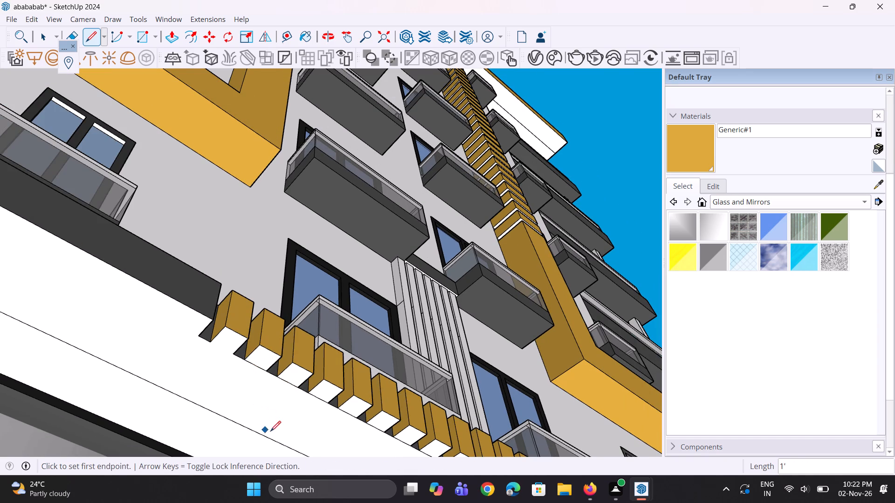
# Draw a 1' line between the gap corners behind the underside of the leftmost fin.
pyautogui.scroll(-4, 271, 431)
pyautogui.scroll(5, 255, 374)
pyautogui.click(242, 381)
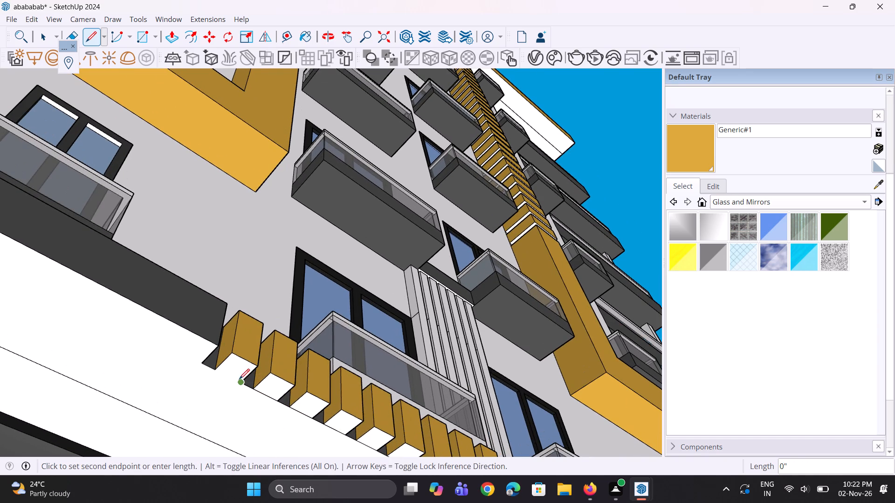
pyautogui.click(213, 367)
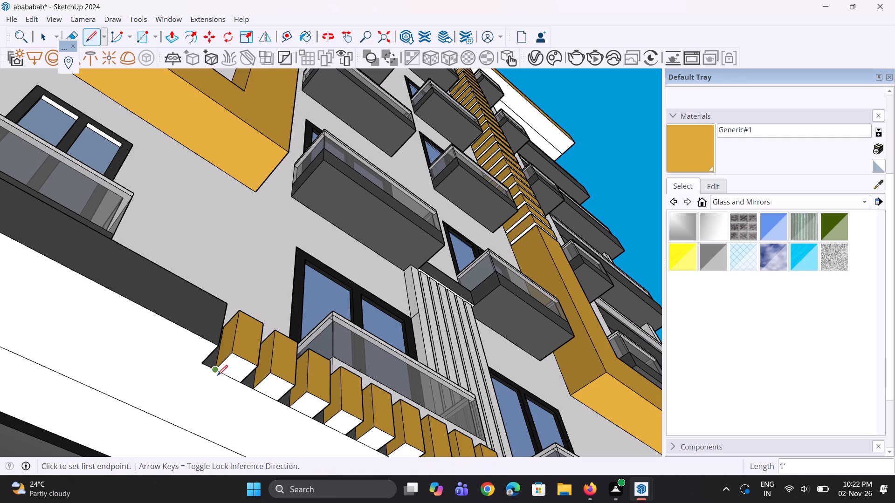
# Paint the undersides of the first five fins from the left end with the orange-yellow Generic#1 material.
pyautogui.scroll(-5, 219, 403)
pyautogui.click(691, 150)
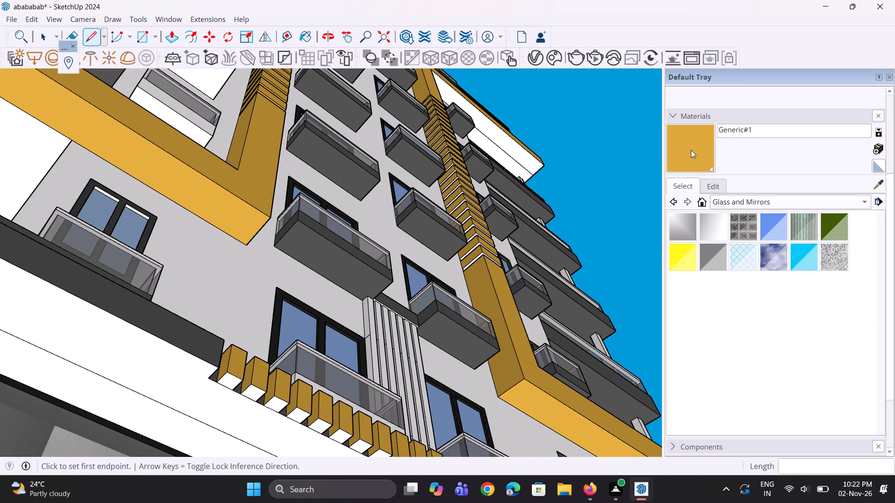
pyautogui.scroll(4, 226, 390)
pyautogui.click(234, 378)
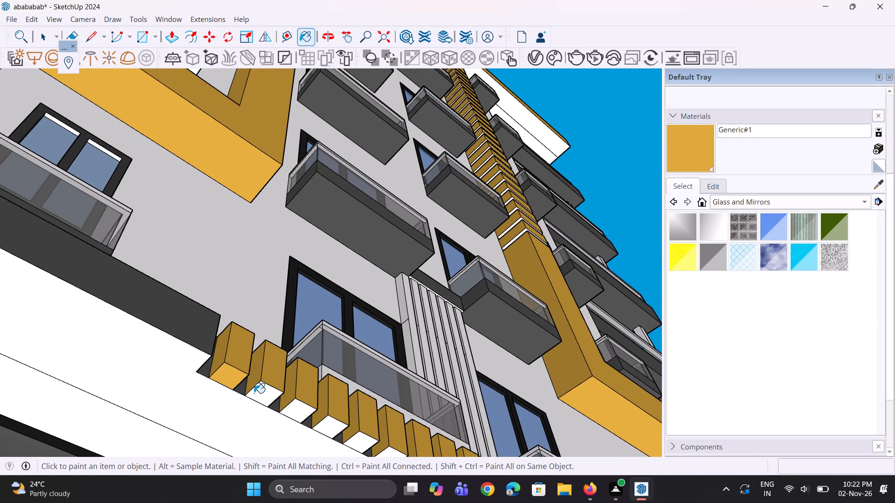
pyautogui.click(254, 393)
pyautogui.click(289, 413)
pyautogui.scroll(-5, 183, 352)
pyautogui.scroll(3, 257, 437)
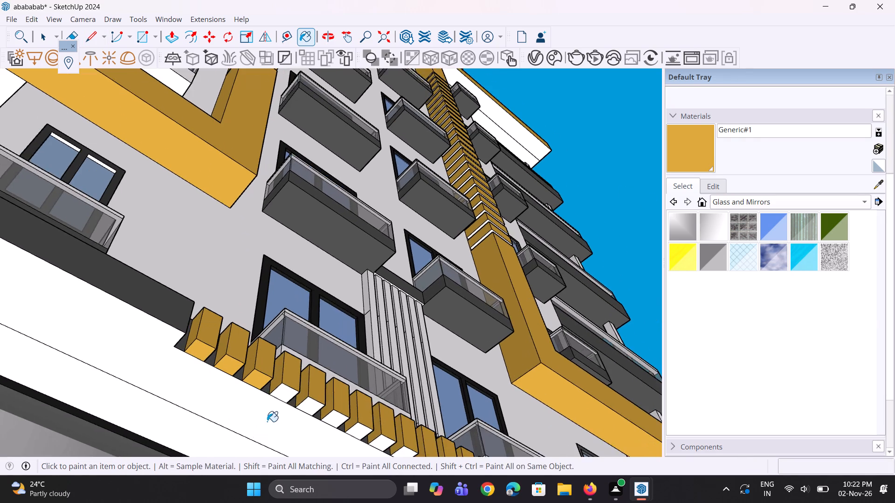
pyautogui.scroll(2, 293, 399)
pyautogui.click(293, 391)
pyautogui.click(320, 411)
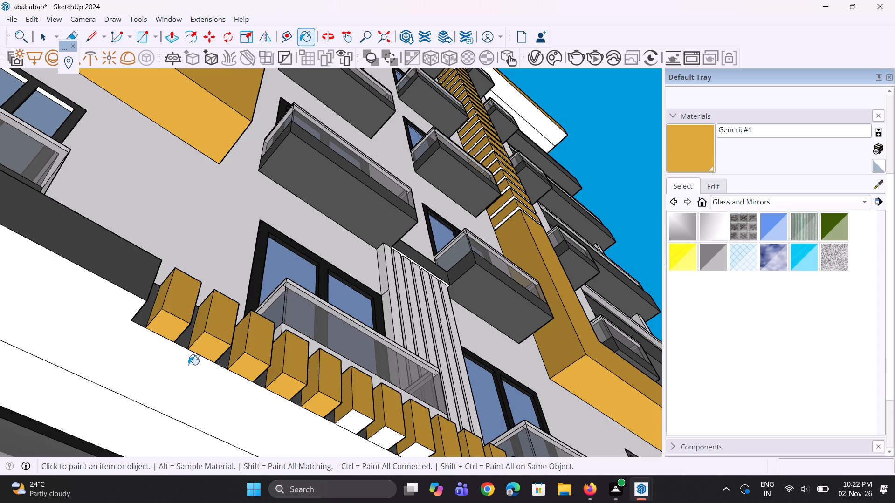
# Paint the undersides of the sixth to ninth fins from the left end with Generic#1.
pyautogui.scroll(-4, 188, 365)
pyautogui.scroll(3, 283, 432)
pyautogui.scroll(2, 316, 403)
pyautogui.click(315, 399)
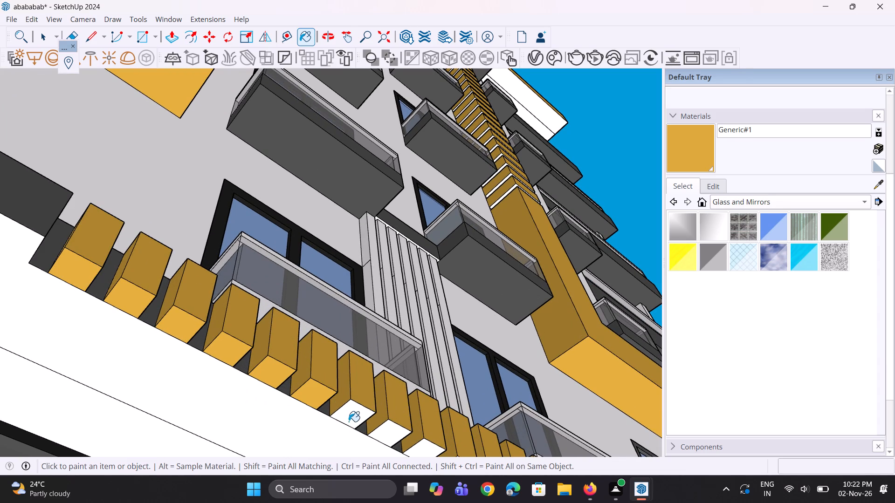
pyautogui.click(349, 421)
pyautogui.scroll(-8, 182, 353)
pyautogui.scroll(4, 272, 414)
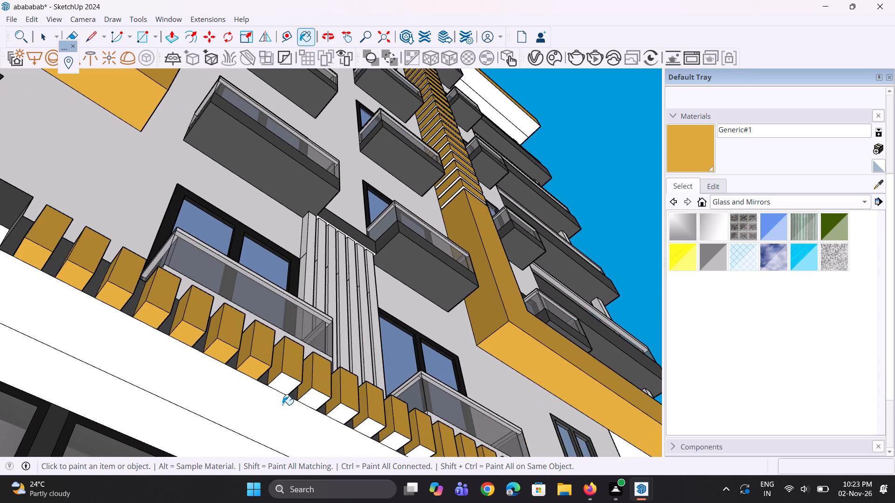
pyautogui.scroll(3, 285, 387)
pyautogui.click(285, 387)
pyautogui.click(316, 409)
pyautogui.click(359, 425)
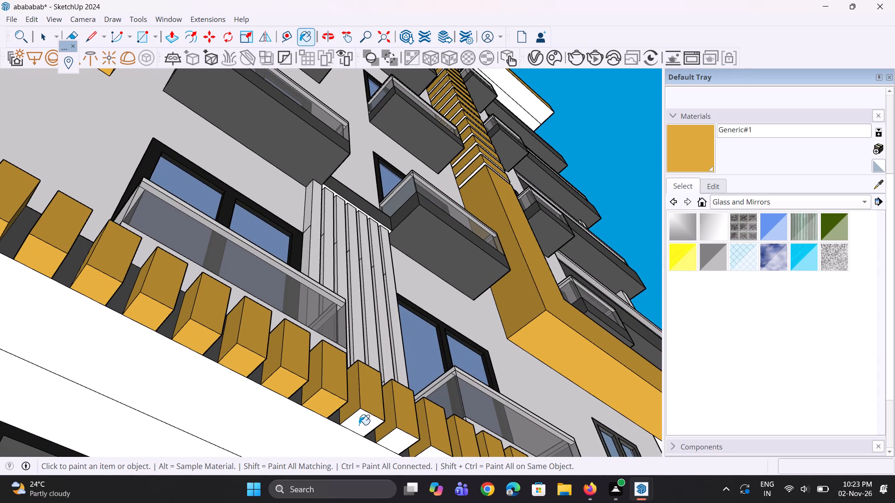
# Paint the undersides of the tenth to thirteenth fins from the left end with Generic#1.
pyautogui.scroll(-10, 157, 360)
pyautogui.scroll(4, 284, 417)
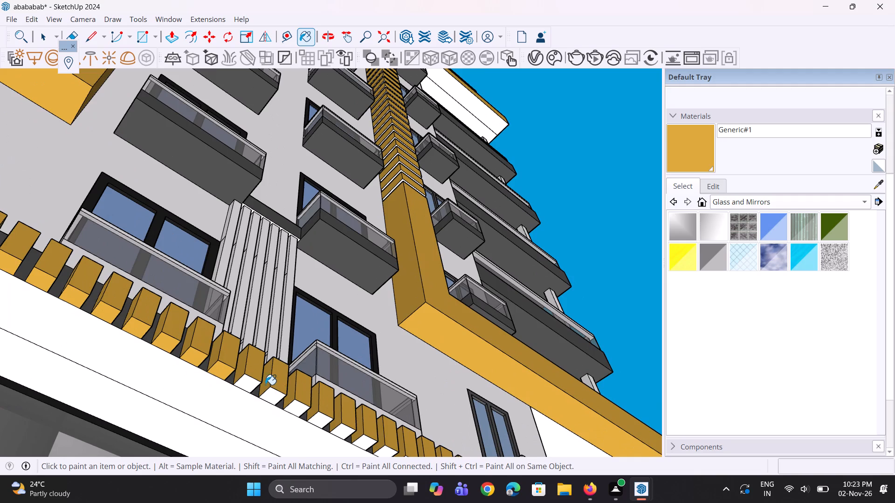
pyautogui.scroll(3, 265, 385)
pyautogui.click(248, 386)
pyautogui.click(274, 403)
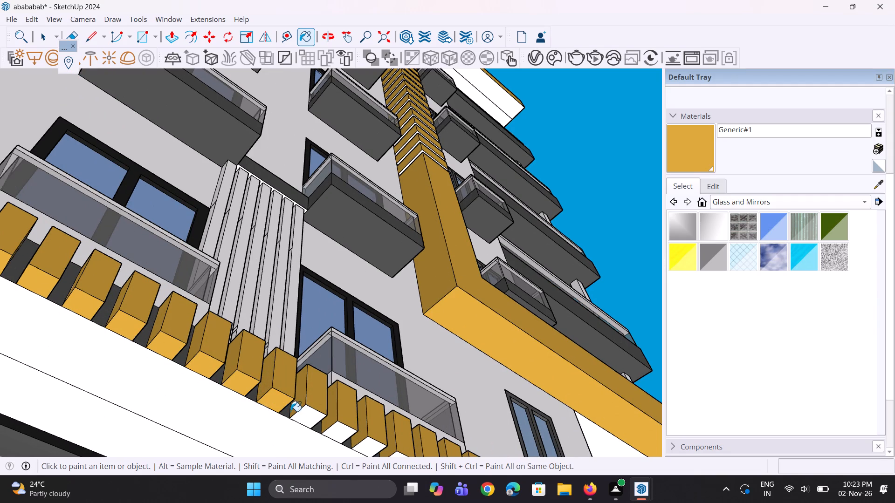
pyautogui.click(303, 416)
pyautogui.click(334, 432)
# Paint the undersides of the fourteenth to nineteenth fins from the left end with Generic#1.
pyautogui.scroll(-3, 27, 315)
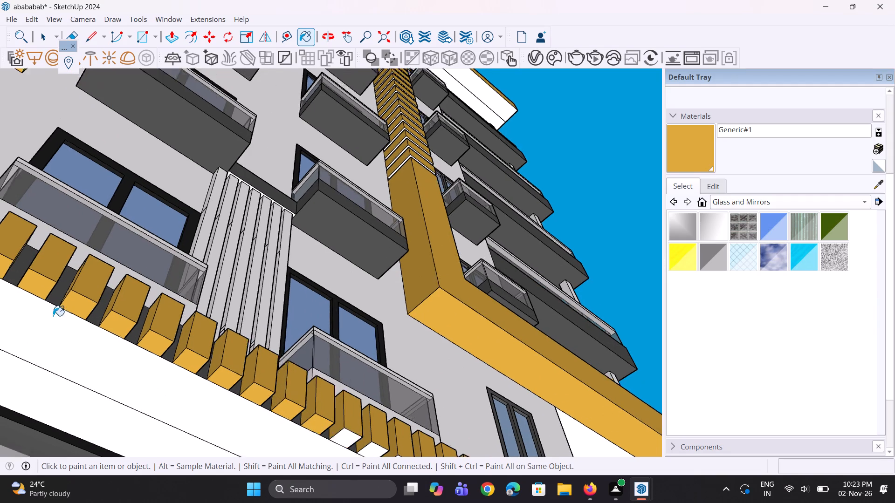
pyautogui.scroll(-14, 53, 316)
pyautogui.scroll(6, 110, 367)
pyautogui.scroll(7, 159, 360)
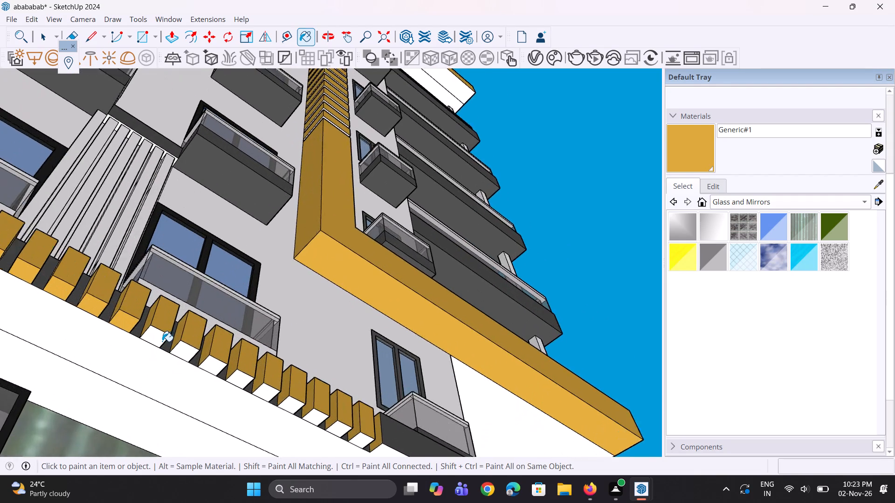
pyautogui.scroll(3, 162, 341)
pyautogui.click(162, 335)
pyautogui.click(192, 357)
pyautogui.click(243, 380)
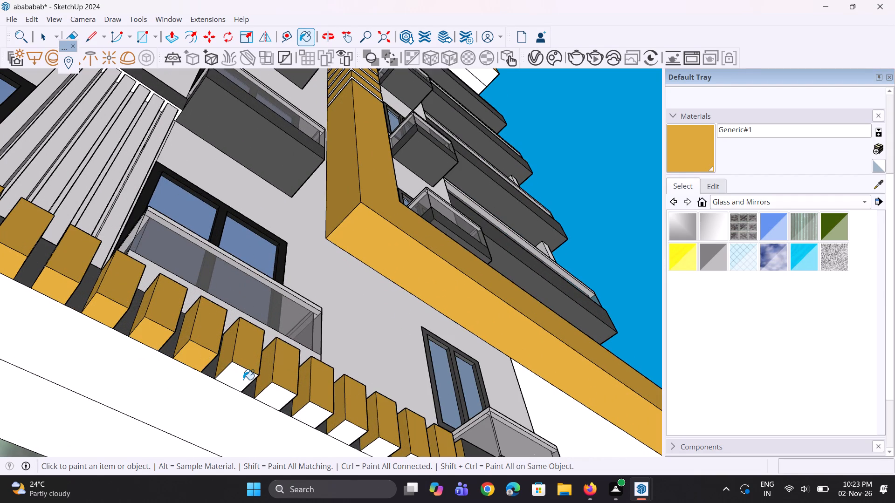
pyautogui.click(271, 398)
pyautogui.click(314, 414)
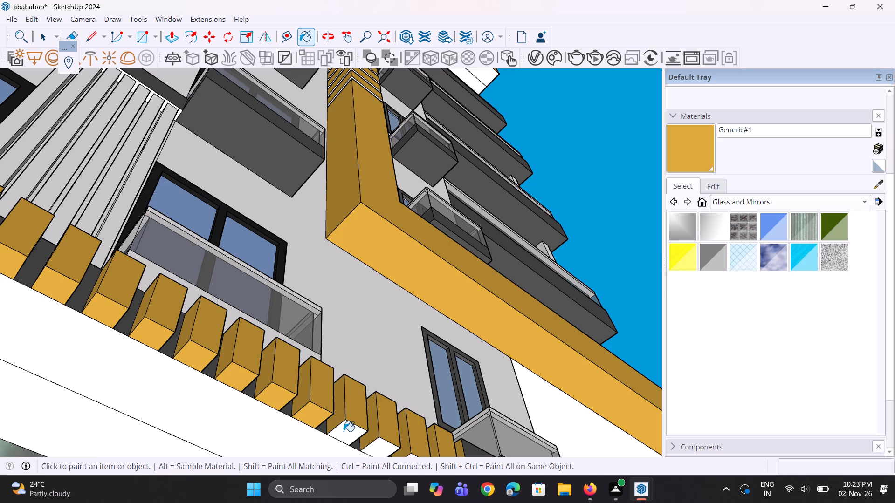
pyautogui.click(344, 431)
# Paint the remaining three white fin undersides beside the row's right end with Generic#1.
pyautogui.scroll(-6, 184, 332)
pyautogui.scroll(5, 304, 435)
pyautogui.scroll(3, 306, 394)
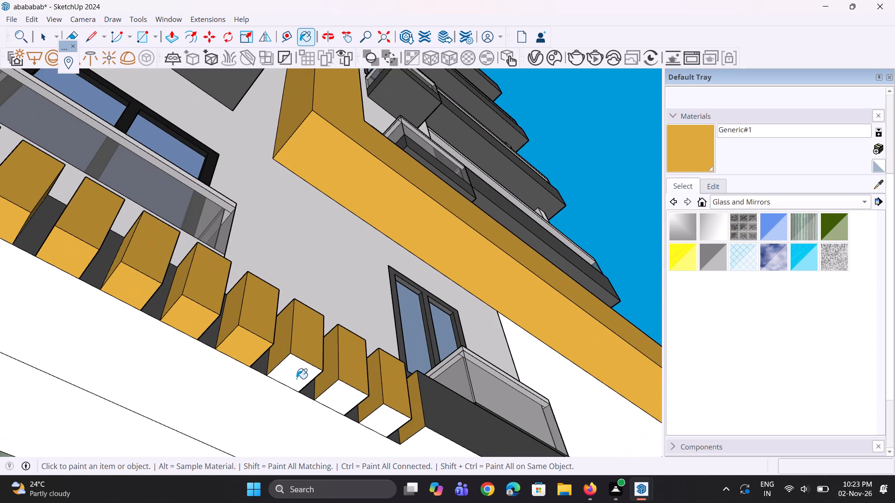
pyautogui.click(296, 378)
pyautogui.click(340, 400)
pyautogui.click(389, 431)
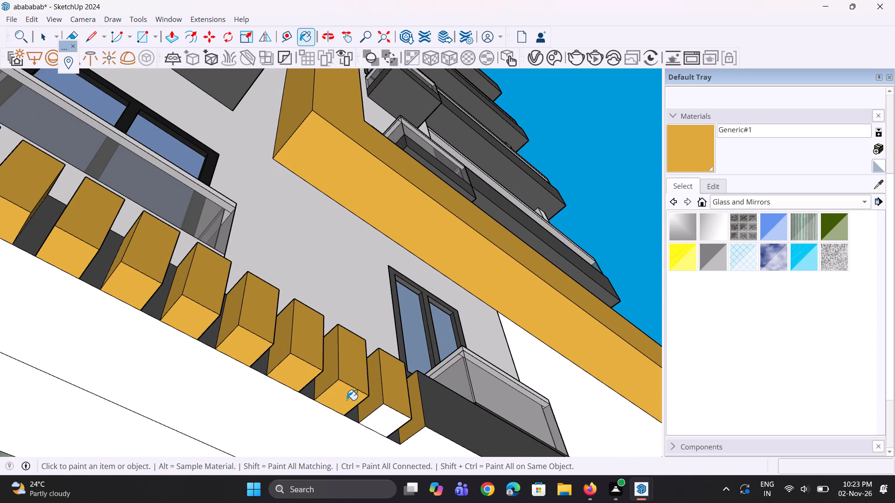
# Paint the front face of the rightmost white fin on the dark roof-level band with Generic#1.
pyautogui.scroll(-9, 341, 398)
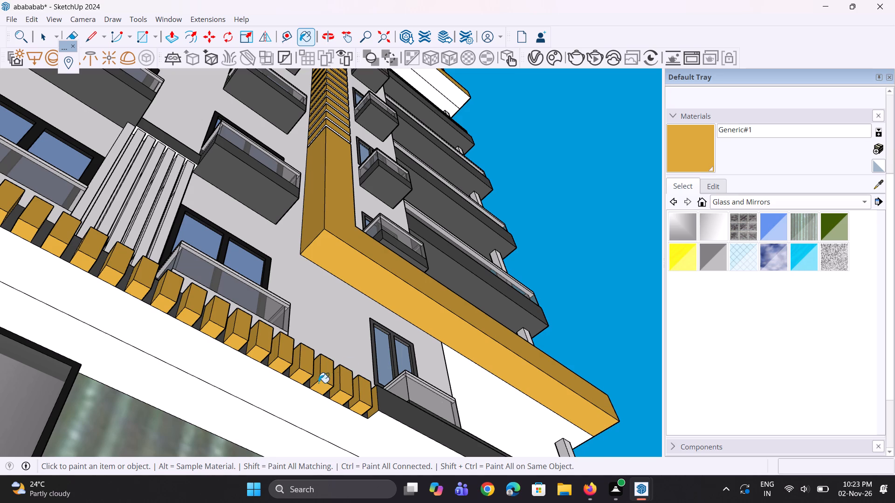
pyautogui.scroll(-6, 430, 277)
pyautogui.moveTo(404, 260); pyautogui.dragTo(369, 363, button='middle')
pyautogui.scroll(-7, 369, 363)
pyautogui.moveTo(402, 236); pyautogui.dragTo(358, 318, button='middle')
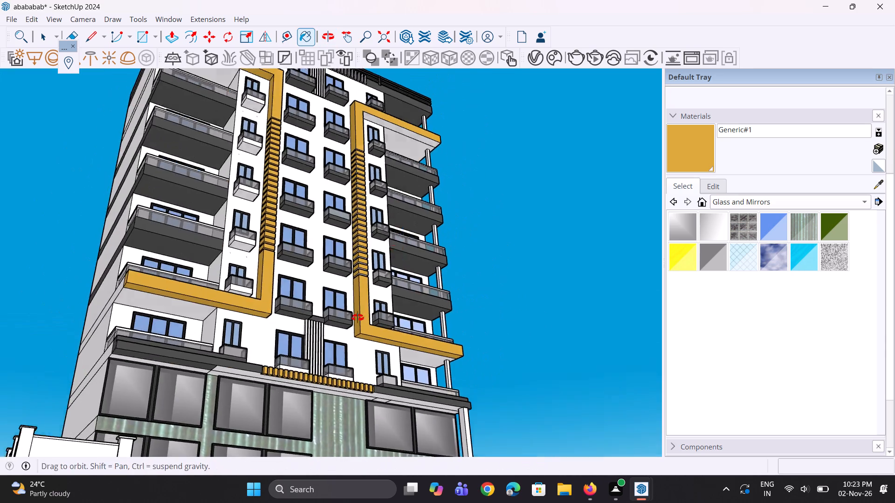
pyautogui.moveTo(358, 318); pyautogui.dragTo(328, 361, button='middle')
pyautogui.scroll(1, 328, 361)
pyautogui.scroll(-10, 312, 394)
pyautogui.scroll(6, 336, 251)
pyautogui.scroll(5, 344, 153)
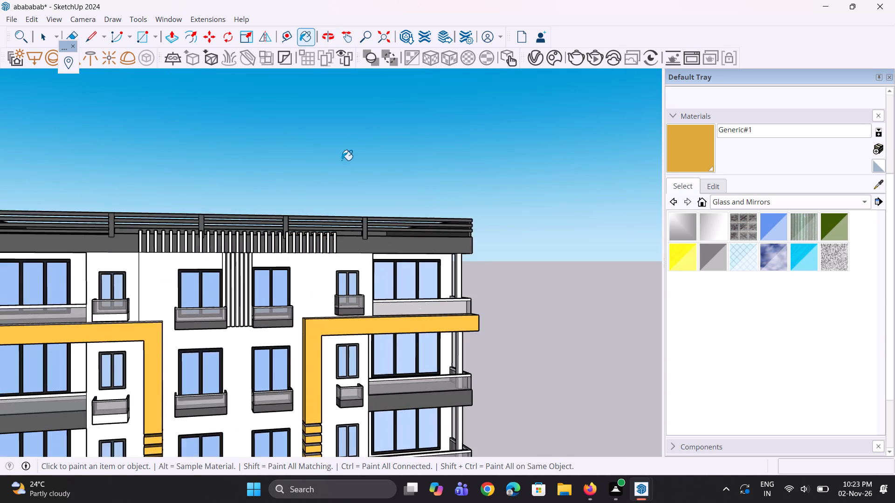
pyautogui.scroll(13, 342, 160)
pyautogui.moveTo(336, 245); pyautogui.dragTo(330, 332, button='middle')
pyautogui.scroll(6, 344, 264)
pyautogui.scroll(4, 336, 307)
pyautogui.click(339, 297)
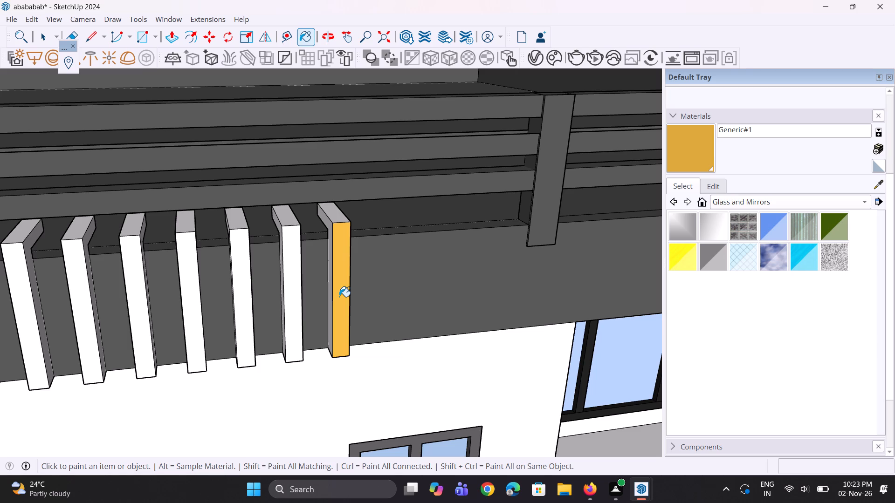
# Paint the front faces of the second to fifth roof-level fins from the right end with Generic#1.
pyautogui.scroll(1, 276, 286)
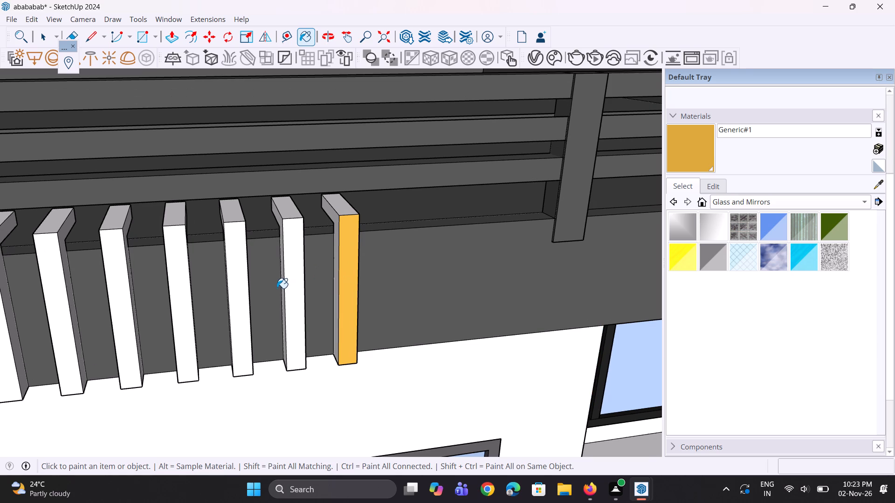
pyautogui.click(294, 282)
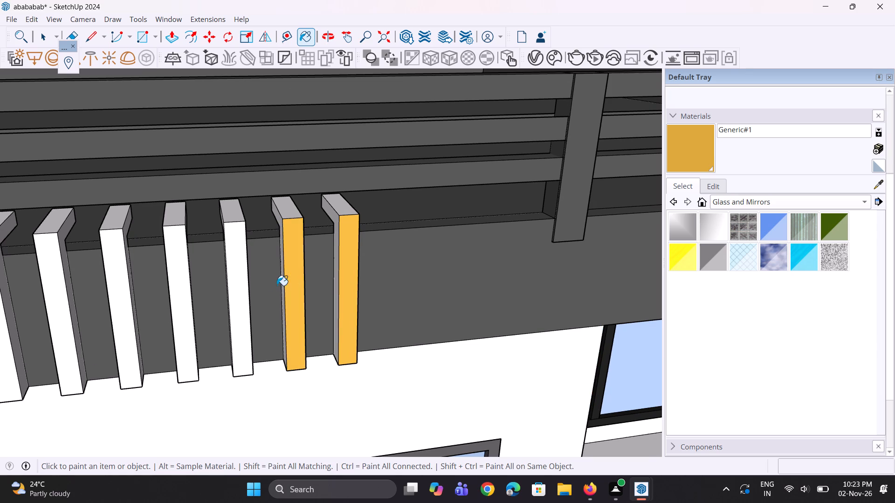
pyautogui.click(241, 299)
pyautogui.scroll(-5, 417, 368)
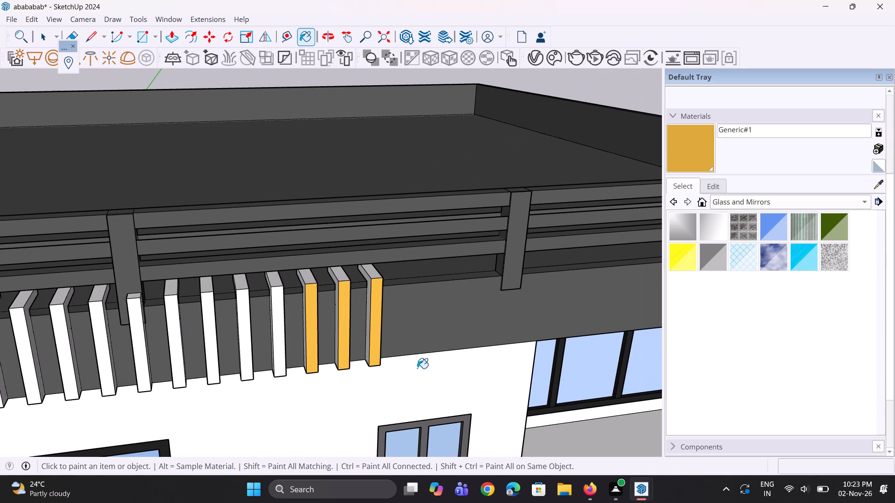
pyautogui.scroll(3, 249, 330)
pyautogui.scroll(3, 291, 342)
pyautogui.click(292, 342)
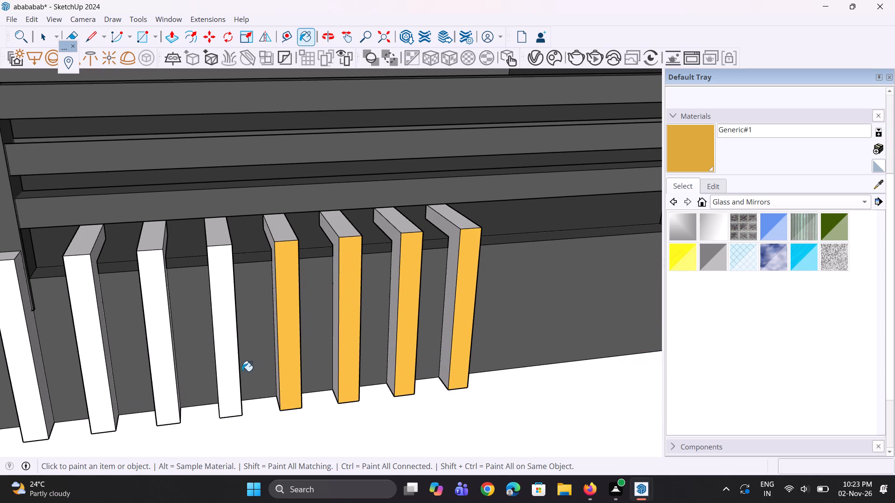
pyautogui.click(230, 375)
# Paint the front faces of the sixth to ninth roof-level fins from the right end with Generic#1.
pyautogui.scroll(-6, 429, 438)
pyautogui.scroll(-6, 468, 416)
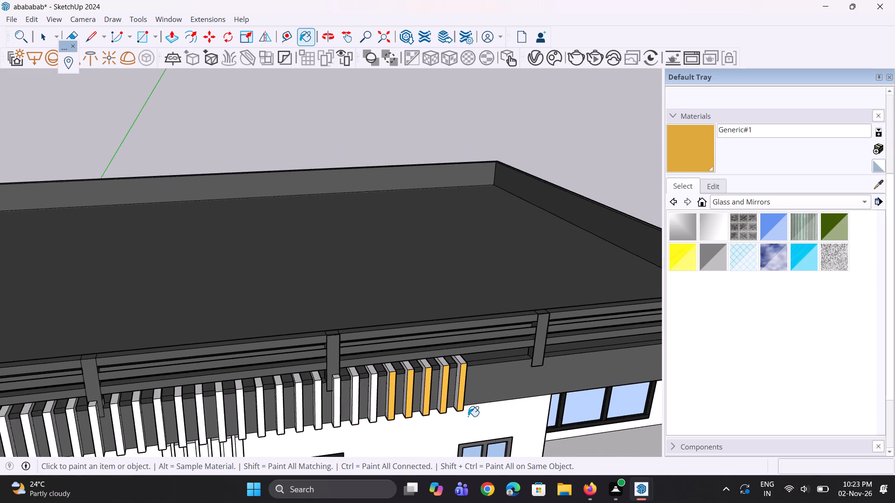
pyautogui.scroll(-5, 468, 416)
pyautogui.scroll(13, 390, 408)
pyautogui.click(424, 408)
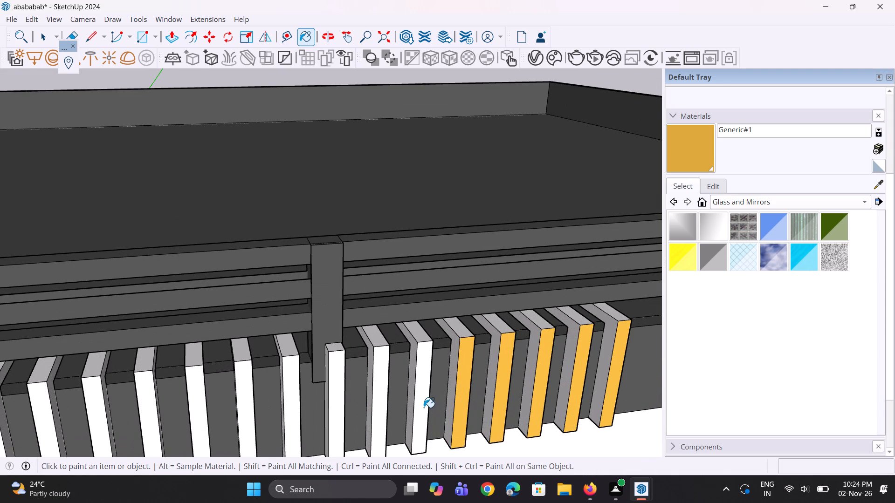
pyautogui.click(382, 408)
pyautogui.scroll(-6, 390, 391)
pyautogui.moveTo(365, 395); pyautogui.dragTo(372, 397, button='middle')
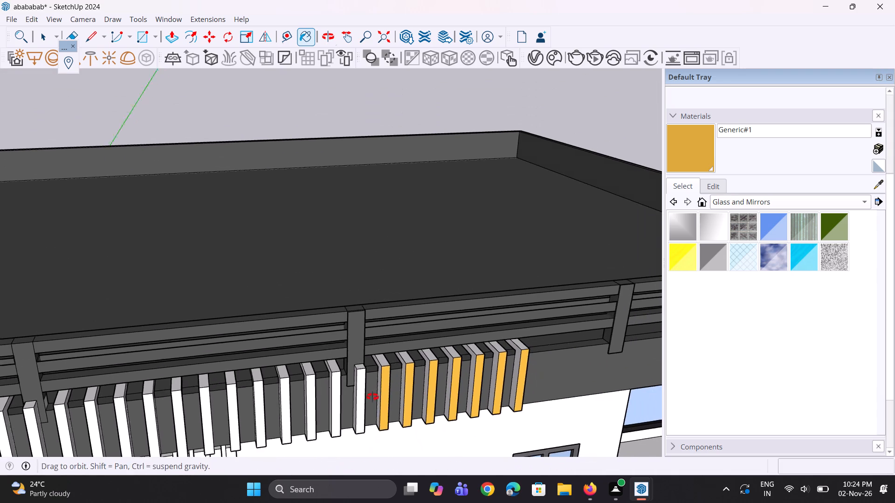
pyautogui.moveTo(372, 397); pyautogui.dragTo(377, 397, button='middle')
pyautogui.scroll(3, 373, 402)
pyautogui.click(360, 412)
pyautogui.click(324, 420)
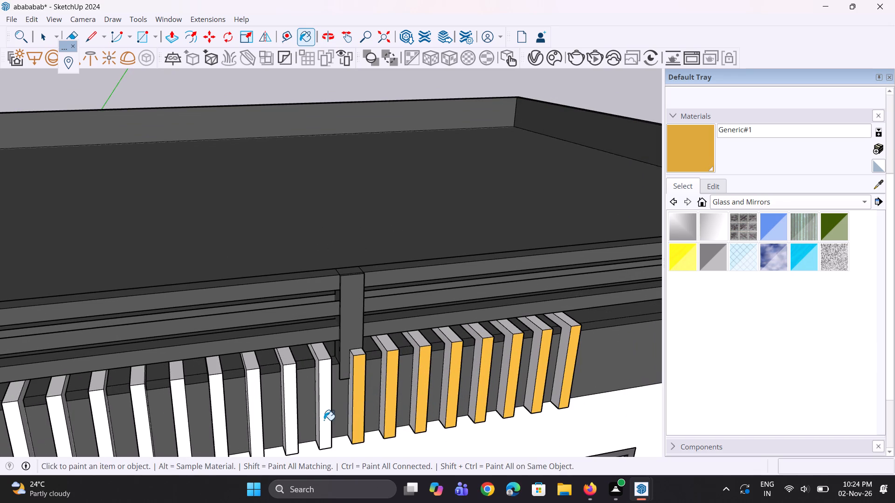
# Paint the front faces of the tenth to thirteenth roof-level fins from the right end with Generic#1.
pyautogui.scroll(-9, 429, 390)
pyautogui.scroll(8, 385, 403)
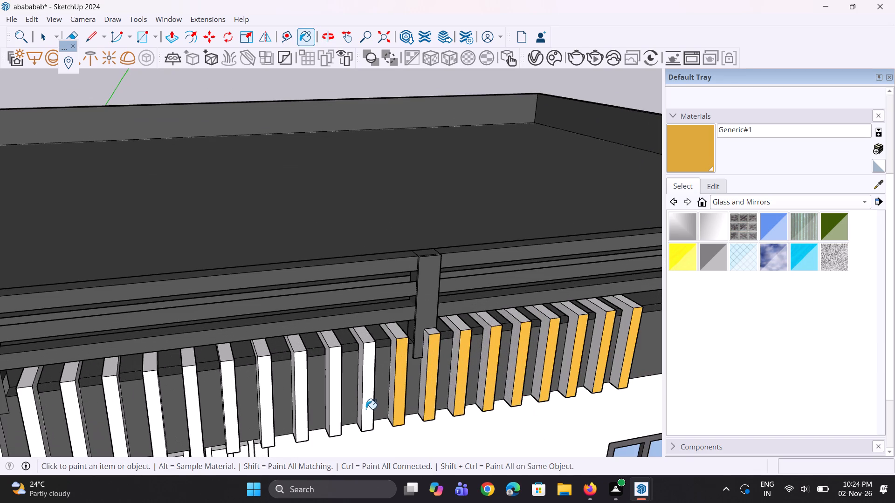
pyautogui.click(367, 408)
pyautogui.click(338, 410)
pyautogui.scroll(-6, 392, 411)
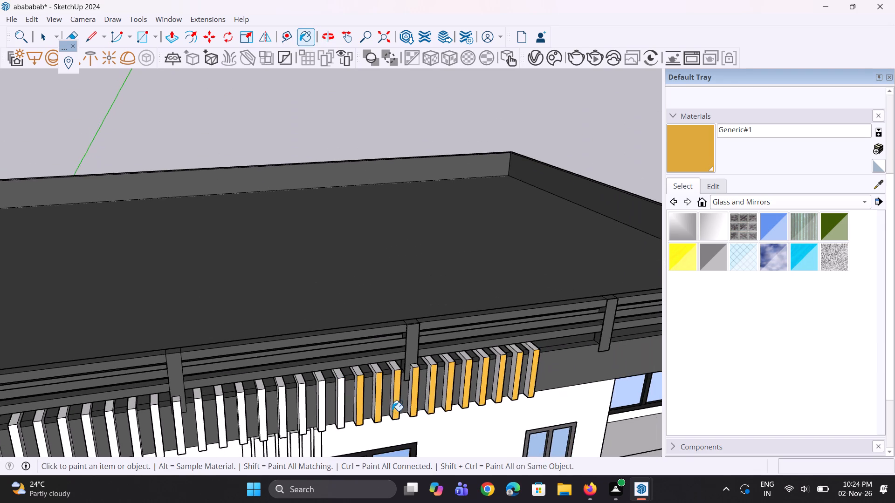
pyautogui.scroll(6, 337, 401)
pyautogui.click(346, 400)
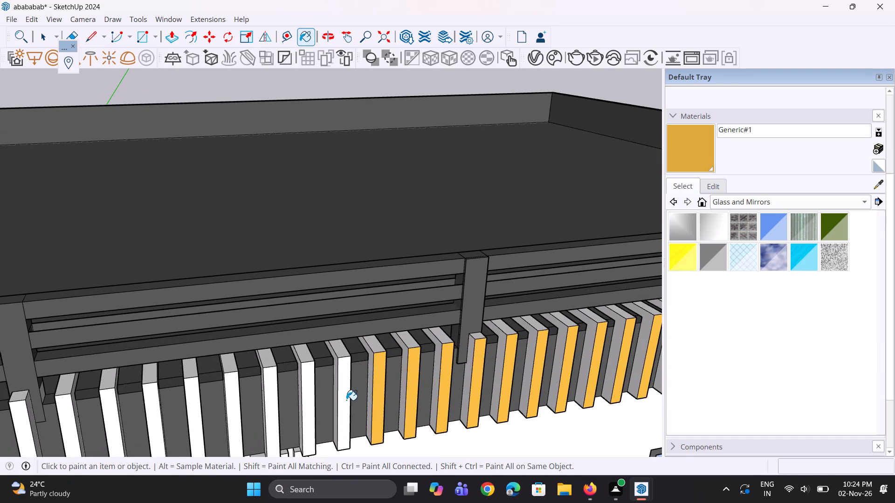
pyautogui.scroll(1, 313, 405)
pyautogui.click(313, 406)
# Paint the front faces of the fourteenth to seventeenth roof-level fins from the right end with Generic#1.
pyautogui.scroll(-6, 418, 421)
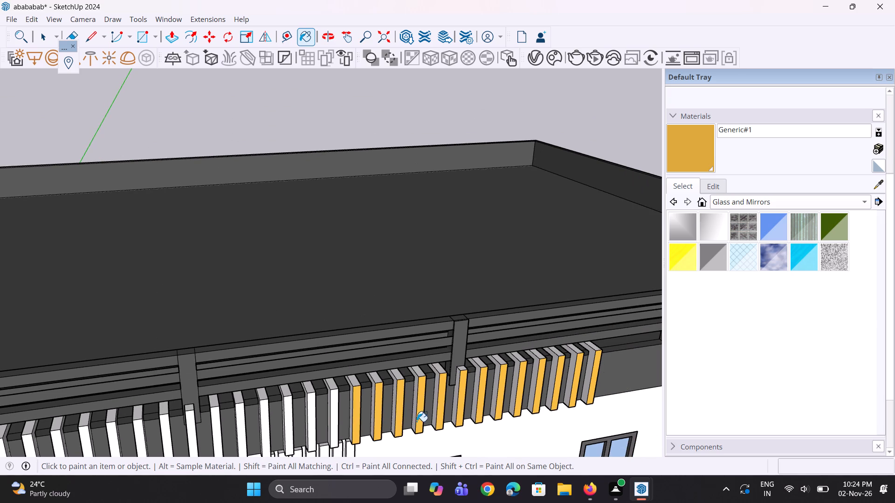
pyautogui.scroll(2, 336, 414)
pyautogui.click(336, 414)
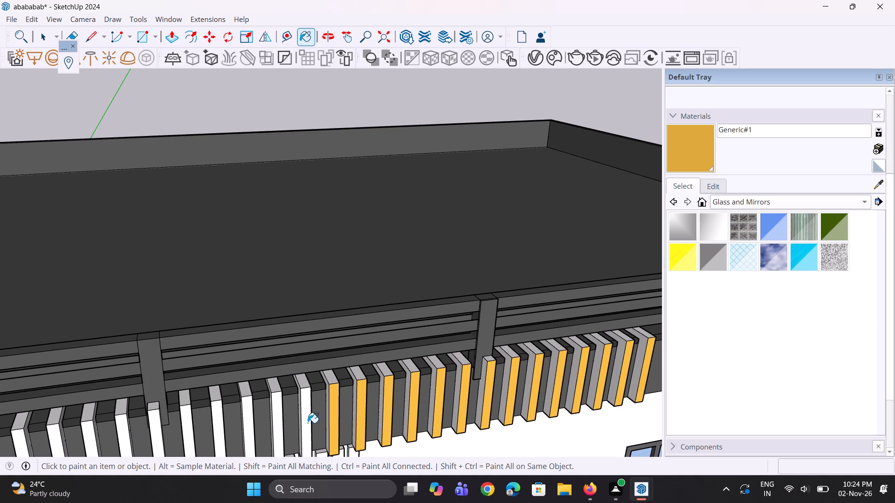
pyautogui.click(307, 423)
pyautogui.scroll(-11, 401, 413)
pyautogui.scroll(4, 332, 426)
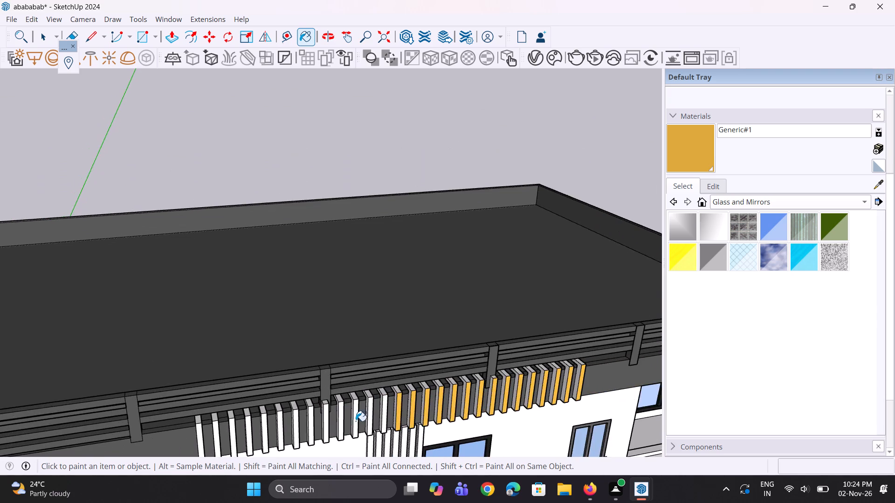
pyautogui.scroll(9, 365, 421)
pyautogui.click(394, 414)
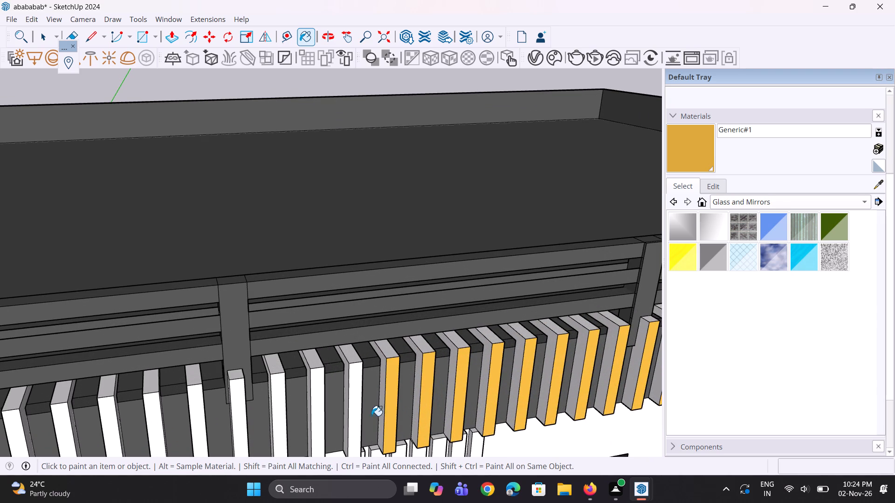
pyautogui.click(351, 422)
# Paint the front faces of the eighteenth to twenty-first roof-level fins from the right end with Generic#1.
pyautogui.scroll(-6, 372, 416)
pyautogui.scroll(3, 352, 417)
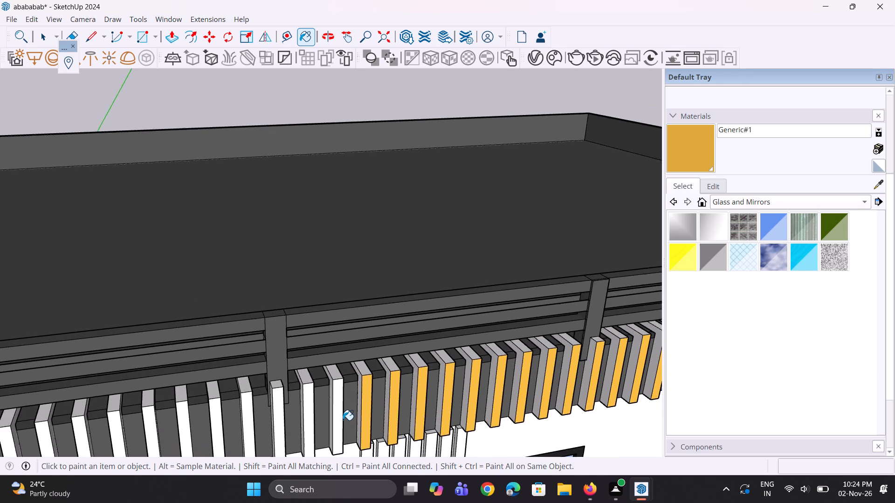
pyautogui.scroll(3, 342, 421)
pyautogui.click(336, 421)
pyautogui.scroll(-6, 363, 414)
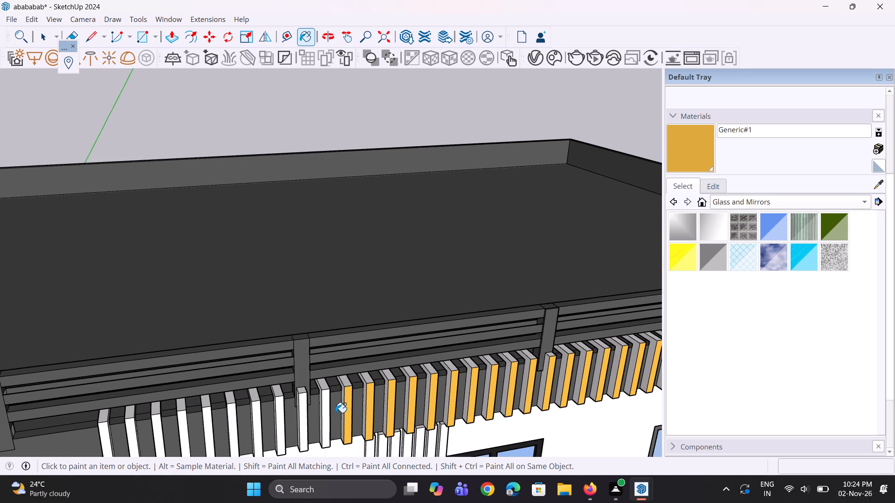
pyautogui.scroll(-2, 336, 413)
pyautogui.scroll(1, 321, 414)
pyautogui.moveTo(324, 414); pyautogui.dragTo(370, 410, button='middle')
pyautogui.scroll(3, 345, 421)
pyautogui.click(345, 421)
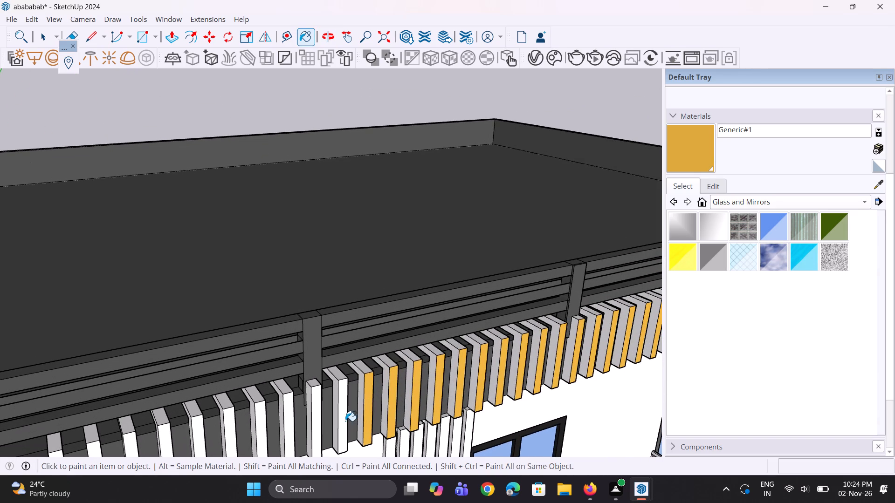
pyautogui.moveTo(334, 366); pyautogui.dragTo(336, 435, button='middle')
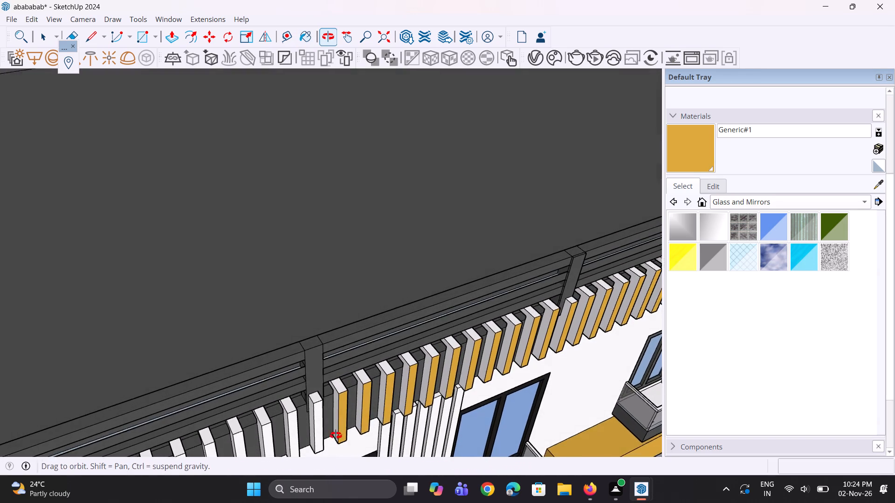
pyautogui.moveTo(336, 435); pyautogui.dragTo(336, 435, button='middle')
pyautogui.click(320, 429)
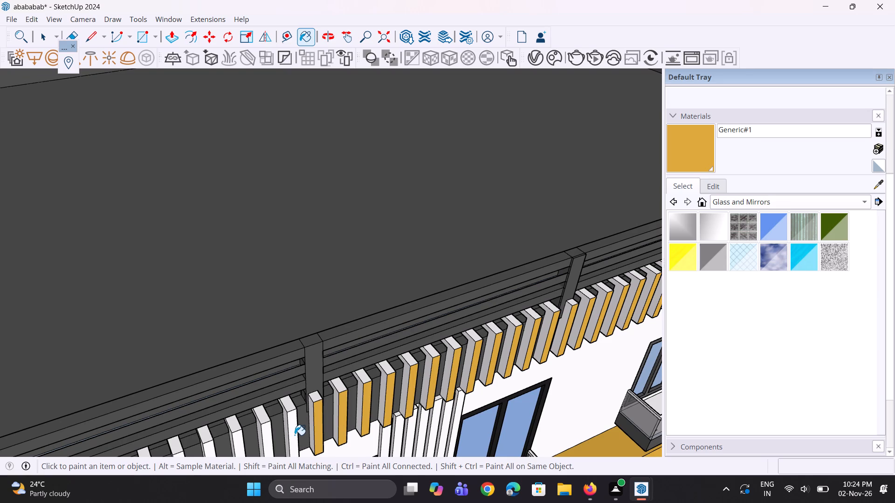
pyautogui.click(295, 434)
# Paint the front faces of the next four white roof-level fins, the twenty-second to twenty-fifth from the right end, with Generic#1.
pyautogui.scroll(-9, 367, 395)
pyautogui.scroll(5, 333, 437)
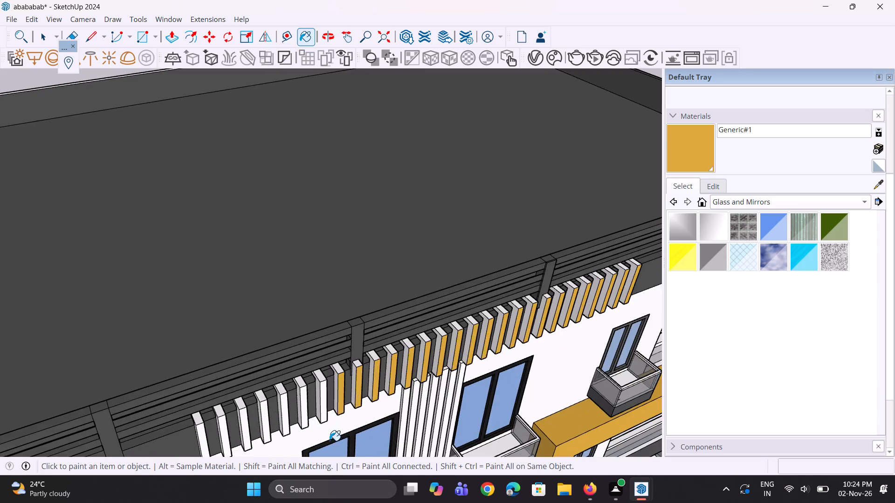
pyautogui.scroll(7, 331, 419)
pyautogui.click(317, 414)
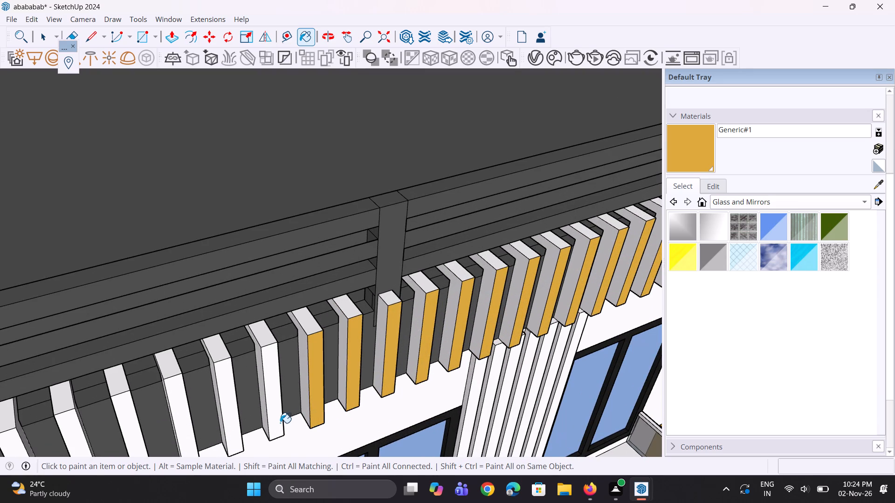
pyautogui.click(279, 423)
pyautogui.scroll(-6, 350, 394)
pyautogui.scroll(4, 267, 399)
pyautogui.scroll(1, 304, 401)
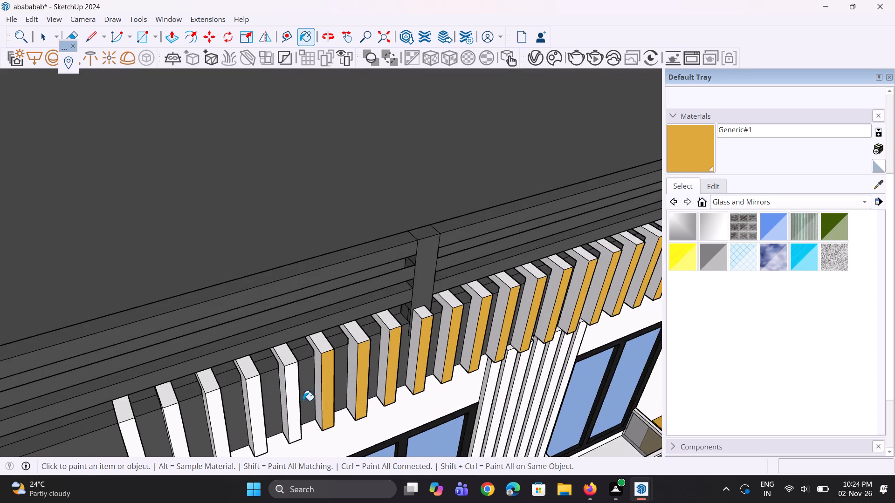
pyautogui.scroll(2, 303, 401)
pyautogui.click(292, 407)
pyautogui.click(235, 432)
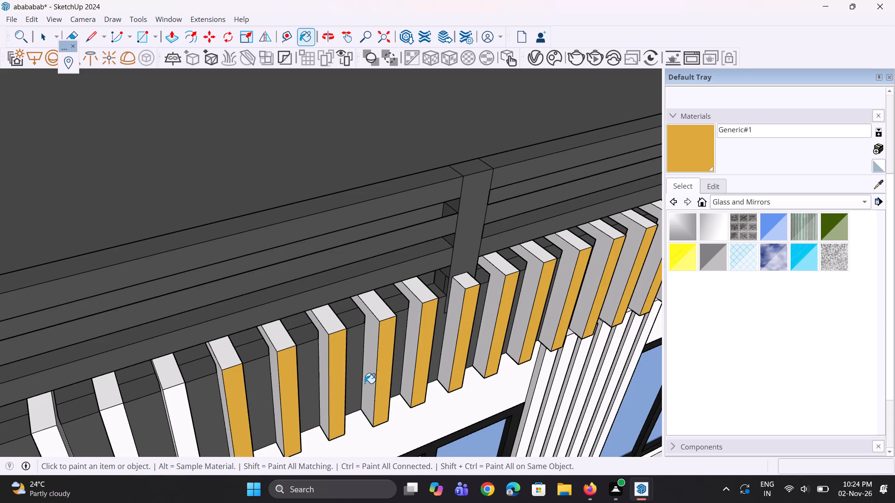
# Paint the remaining three white front faces at the left end of the roof-level fin row with Generic#1.
pyautogui.scroll(-13, 365, 383)
pyautogui.scroll(4, 290, 416)
pyautogui.scroll(3, 341, 399)
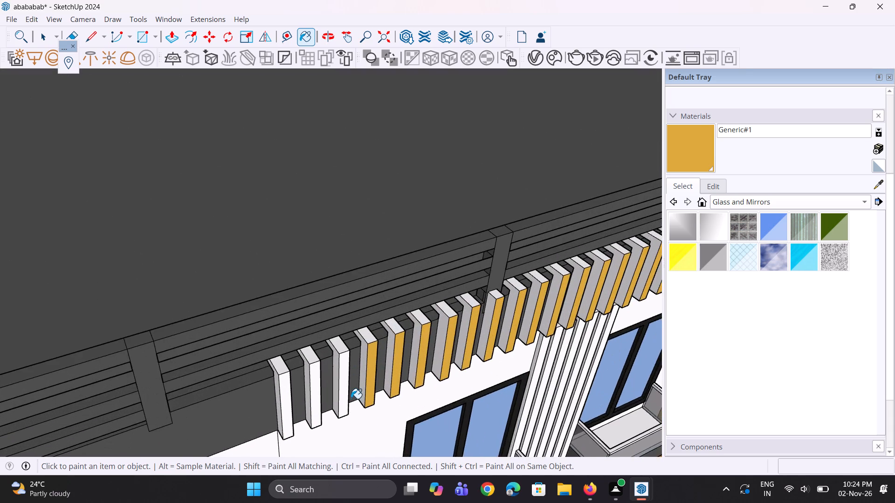
pyautogui.scroll(2, 351, 399)
pyautogui.click(344, 400)
pyautogui.click(304, 416)
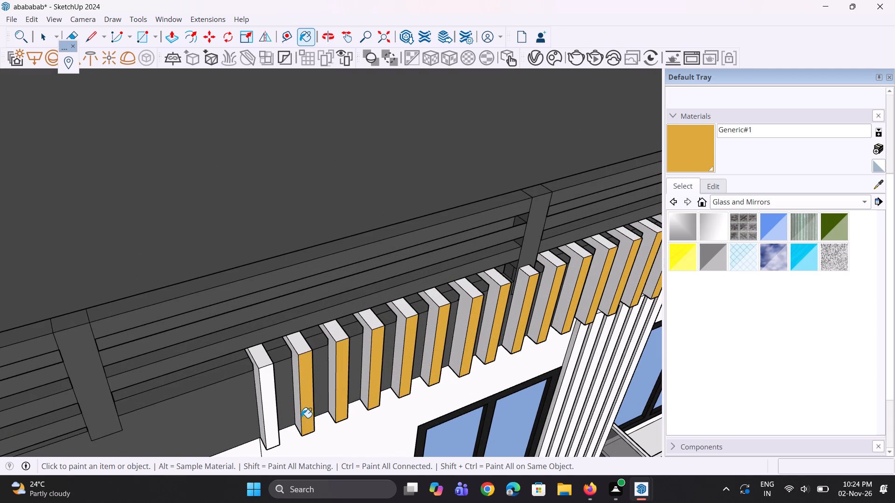
pyautogui.click(272, 428)
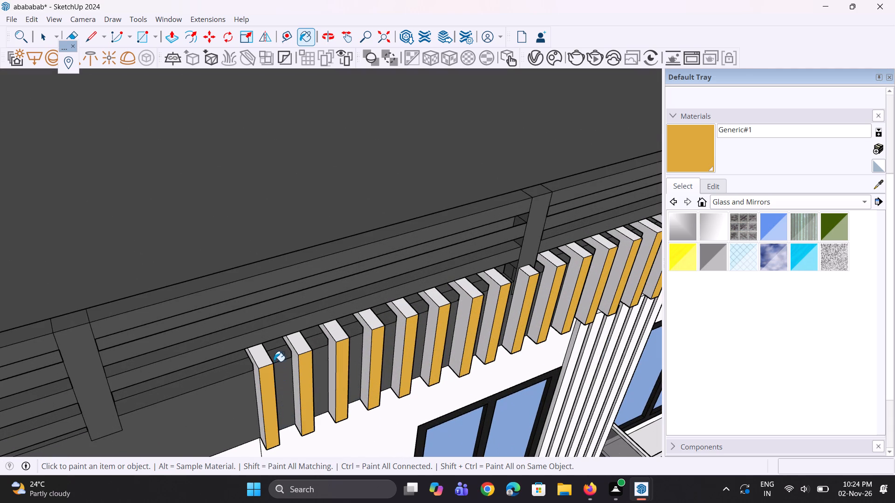
# Paint the top faces of the first three roof-level fins from the left end with Generic#1.
pyautogui.scroll(5, 273, 361)
pyautogui.click(266, 362)
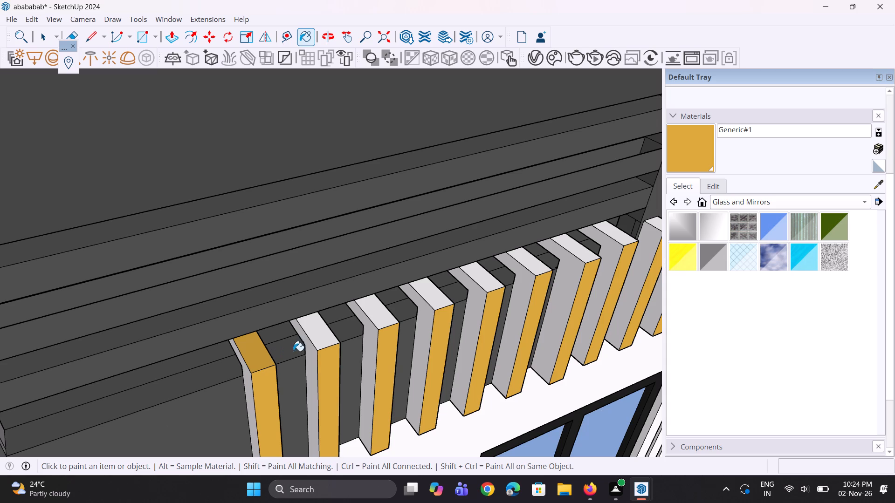
pyautogui.click(322, 342)
pyautogui.click(380, 321)
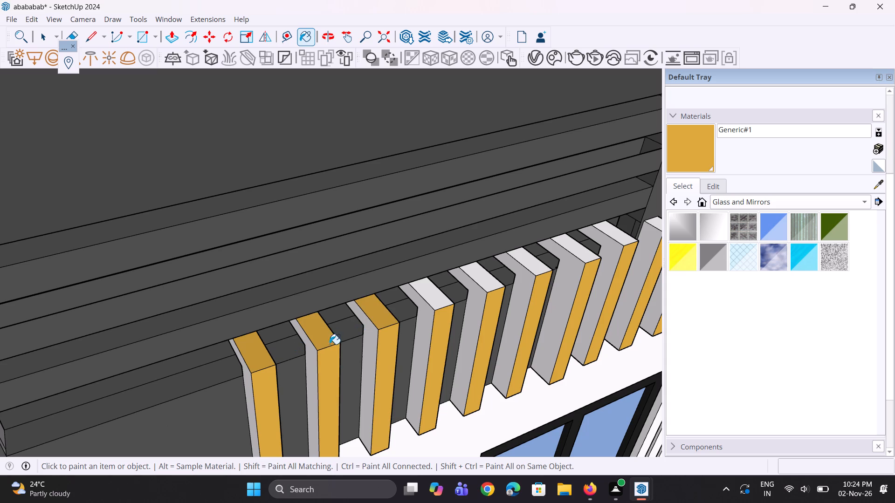
# Paint the top faces of the fourth to eighth roof-level fins from the left end with Generic#1.
pyautogui.scroll(-9, 199, 412)
pyautogui.scroll(4, 382, 366)
pyautogui.scroll(1, 309, 362)
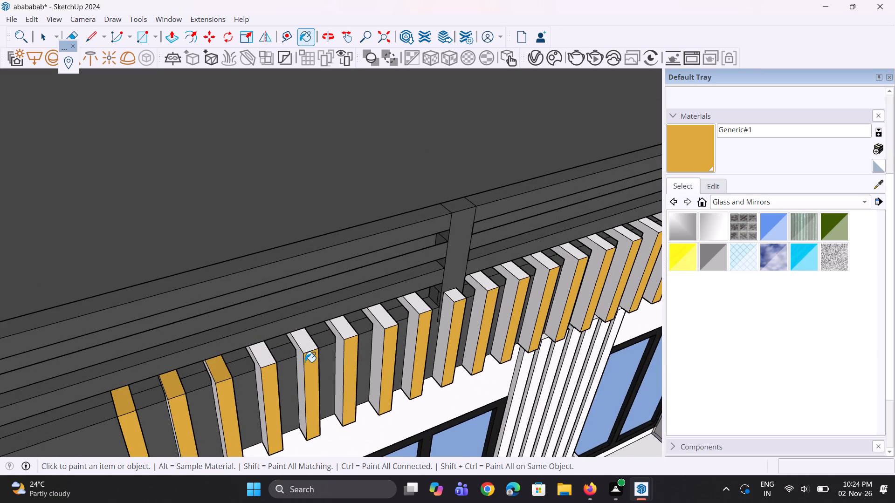
pyautogui.scroll(2, 305, 362)
pyautogui.click(241, 358)
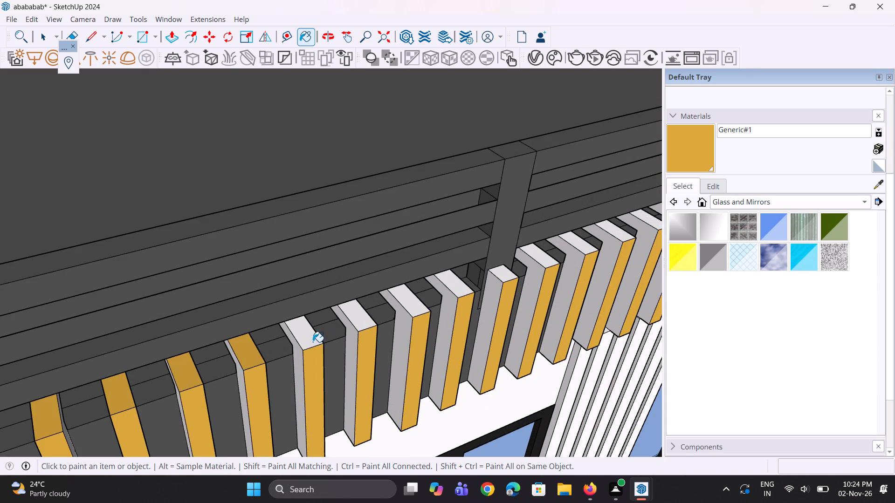
pyautogui.click(313, 342)
pyautogui.click(369, 326)
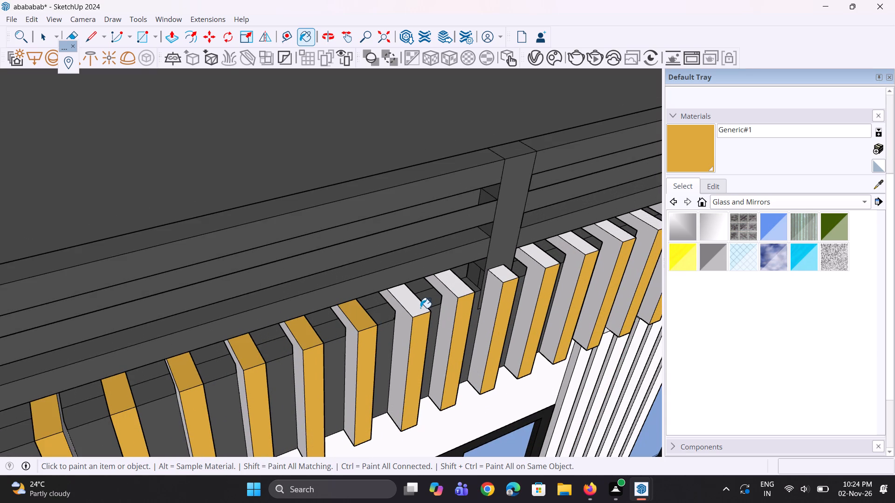
pyautogui.click(420, 308)
pyautogui.click(456, 291)
# Paint the top faces of the ninth and tenth roof-level fins from the left end, beside the railing post, with Generic#1.
pyautogui.scroll(-4, 295, 362)
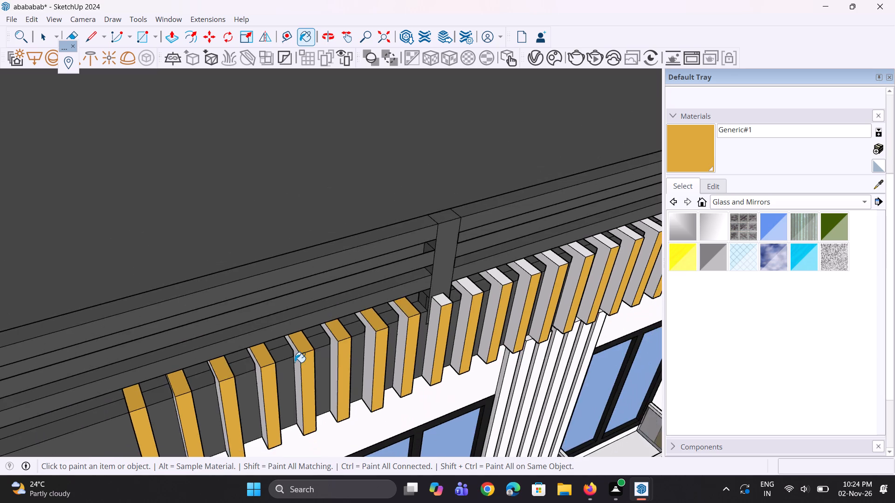
pyautogui.scroll(-5, 295, 362)
pyautogui.moveTo(411, 345); pyautogui.dragTo(338, 354, button='middle')
pyautogui.scroll(5, 366, 328)
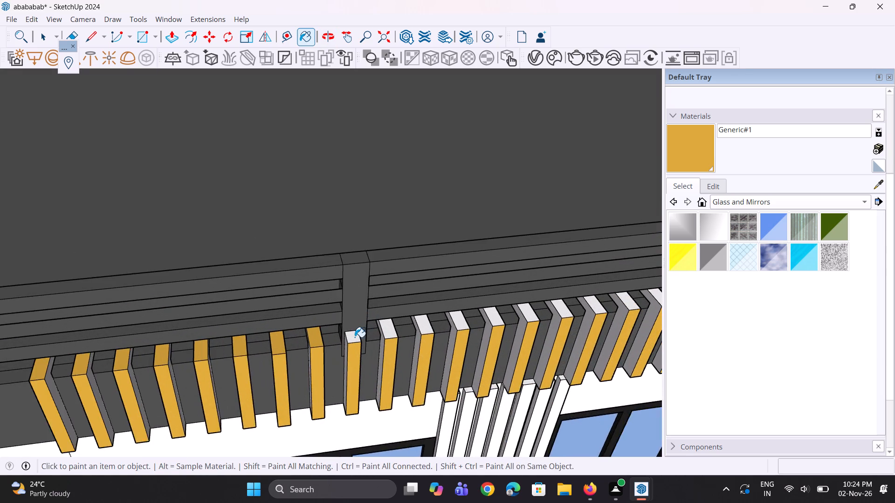
pyautogui.scroll(2, 355, 337)
pyautogui.click(355, 337)
pyautogui.click(398, 334)
pyautogui.scroll(-4, 300, 367)
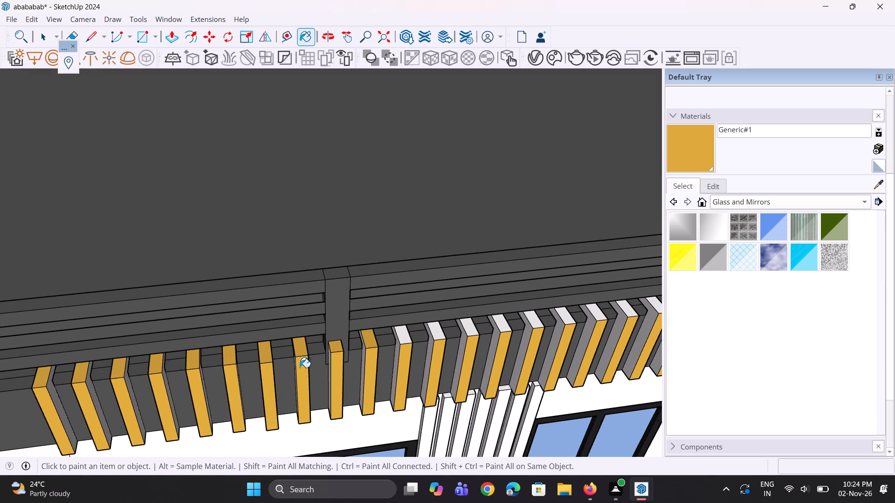
# Paint the top faces of the eleventh to thirteenth roof-level fins from the left end with Generic#1.
pyautogui.scroll(-5, 300, 367)
pyautogui.scroll(4, 411, 364)
pyautogui.scroll(3, 341, 325)
pyautogui.click(338, 337)
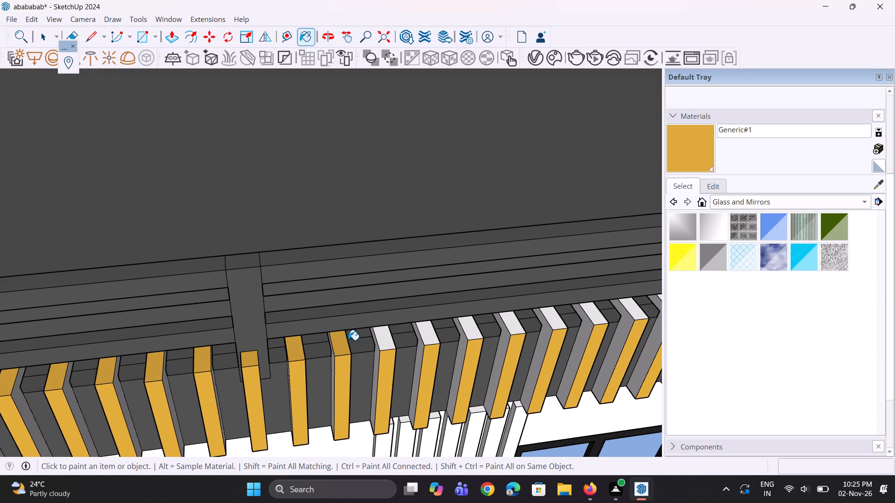
pyautogui.click(385, 341)
pyautogui.click(430, 340)
# Paint the top faces of the fourteenth to seventeenth roof-level fins from the left end with Generic#1.
pyautogui.scroll(-2, 276, 362)
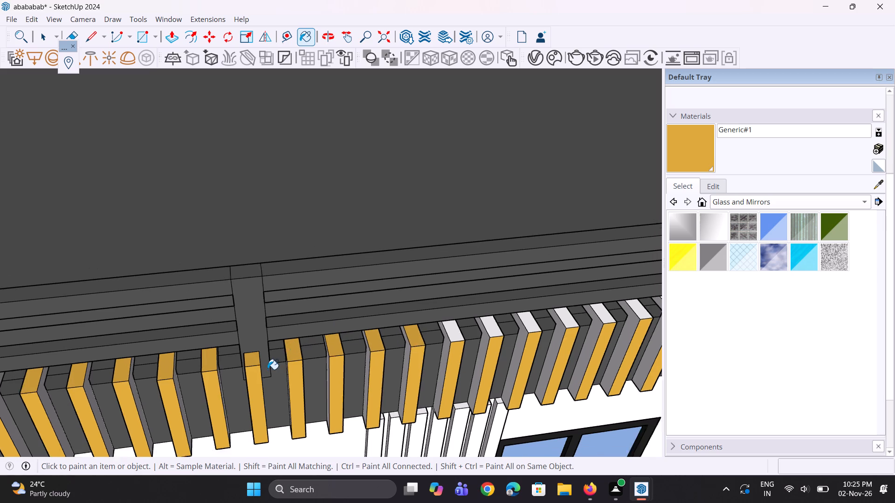
pyautogui.scroll(-12, 268, 369)
pyautogui.scroll(4, 371, 370)
pyautogui.scroll(2, 325, 350)
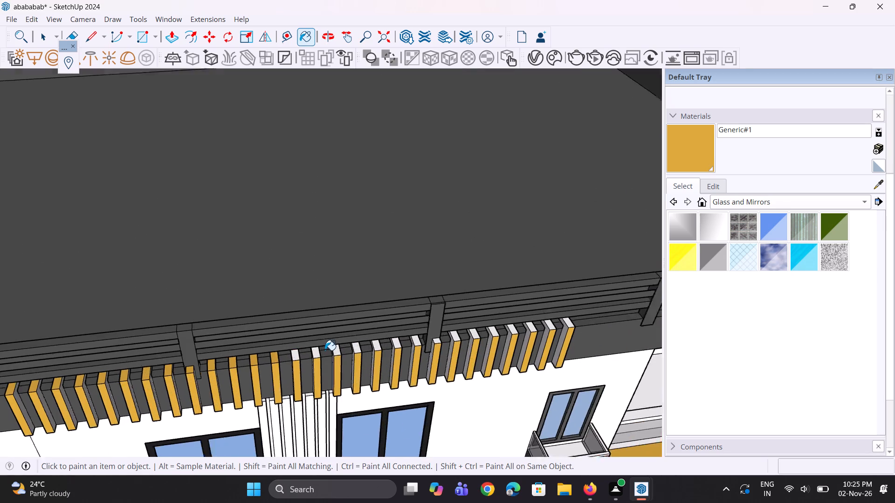
pyautogui.scroll(5, 325, 350)
pyautogui.scroll(3, 277, 361)
pyautogui.click(284, 357)
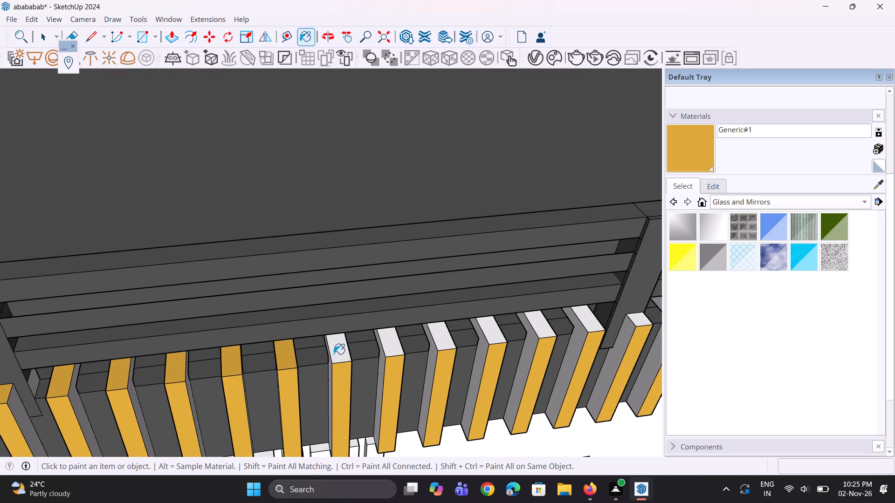
pyautogui.click(334, 354)
pyautogui.click(395, 348)
pyautogui.click(437, 340)
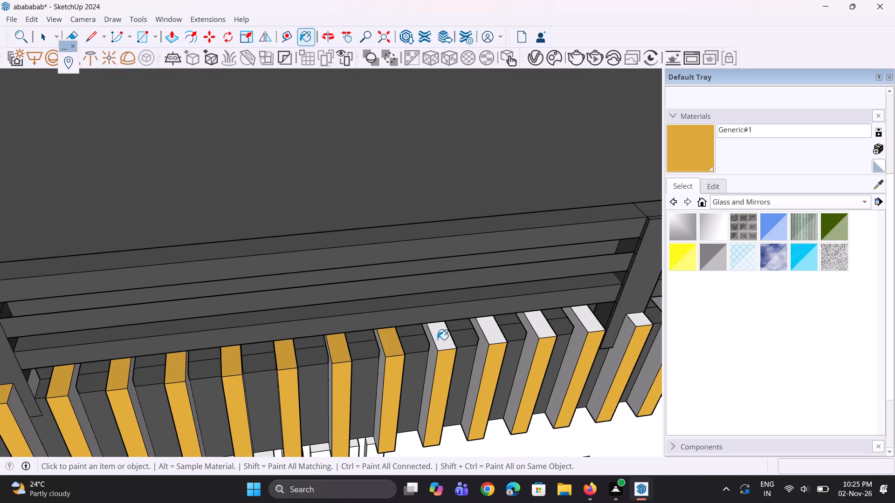
# Paint the top faces of the next four roof-level fins, up to and including the one at the second railing post, with Generic#1.
pyautogui.scroll(-14, 302, 383)
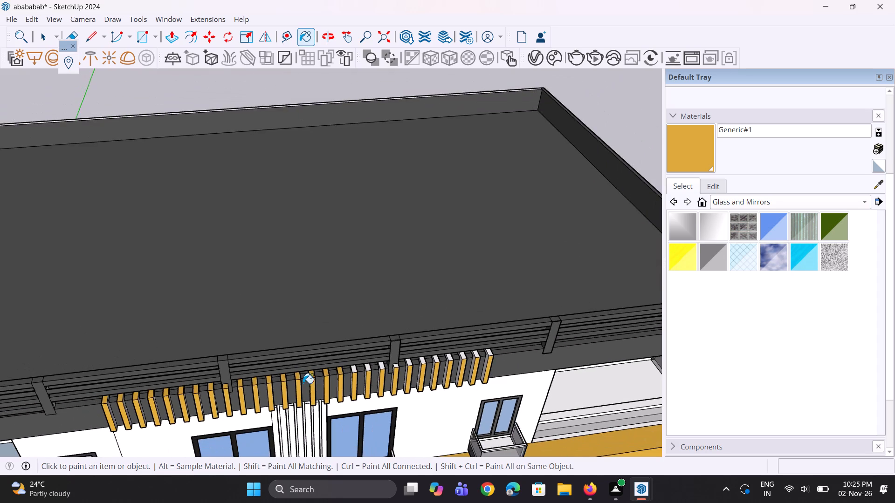
pyautogui.scroll(4, 400, 382)
pyautogui.scroll(6, 321, 362)
pyautogui.click(336, 365)
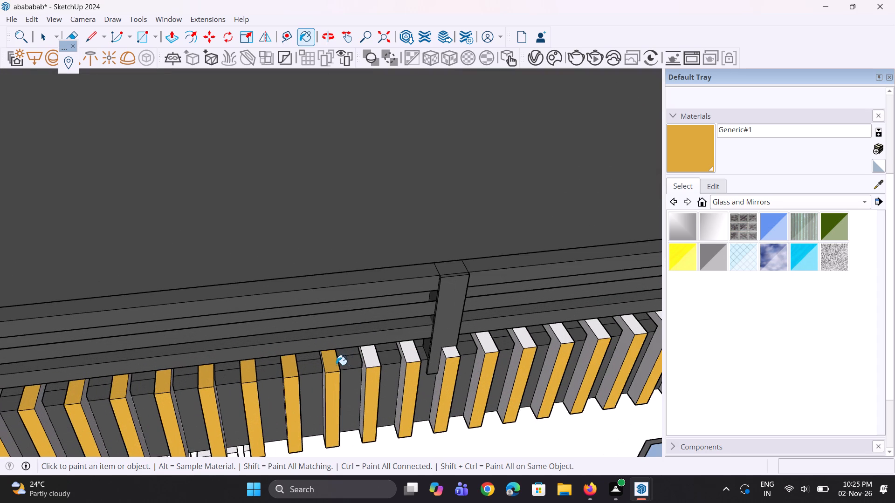
pyautogui.click(375, 364)
pyautogui.scroll(3, 400, 358)
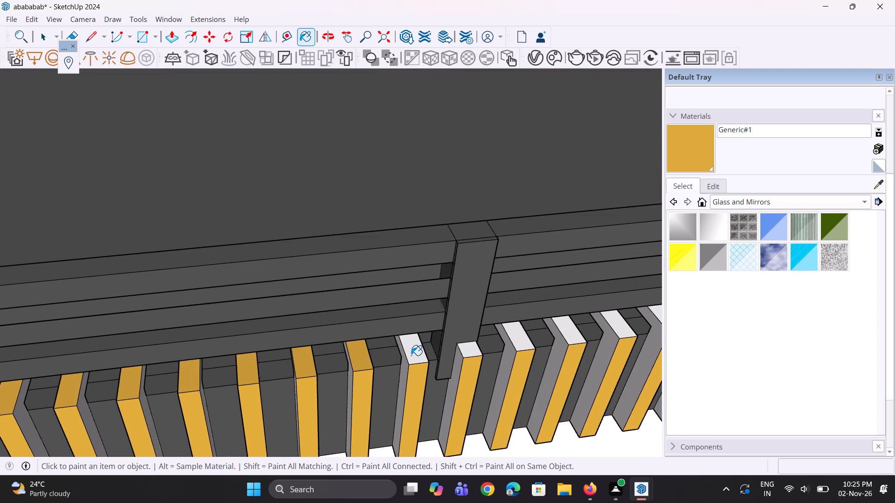
pyautogui.scroll(2, 412, 355)
pyautogui.click(412, 355)
pyautogui.click(485, 354)
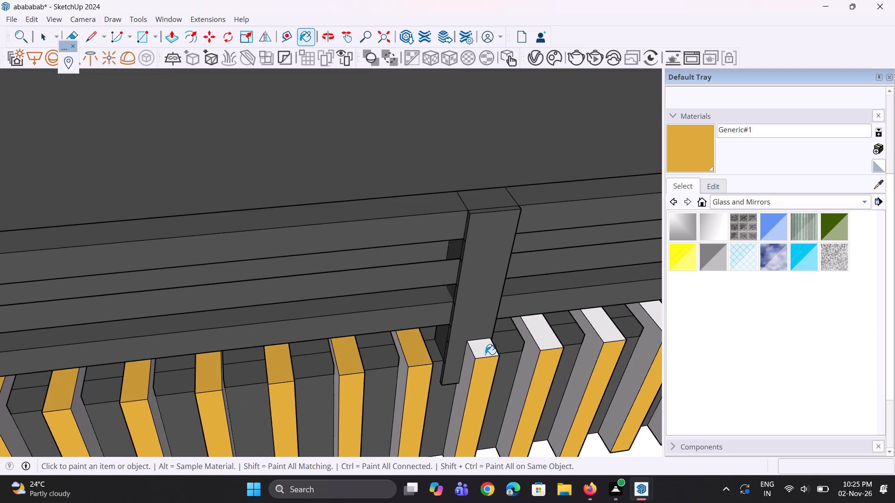
# Paint the top faces of the first four roof-level fins to the right of the second railing post with Generic#1.
pyautogui.scroll(-9, 282, 397)
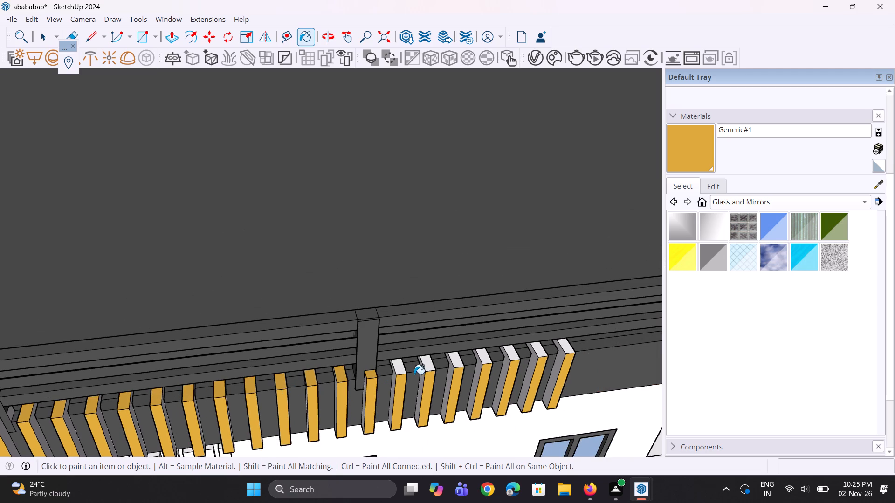
pyautogui.scroll(9, 423, 372)
pyautogui.click(398, 366)
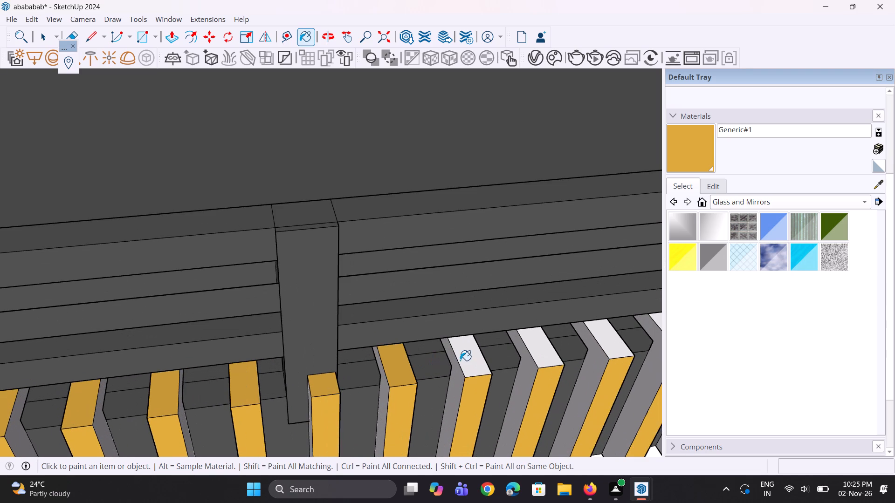
pyautogui.click(461, 360)
pyautogui.scroll(-9, 319, 408)
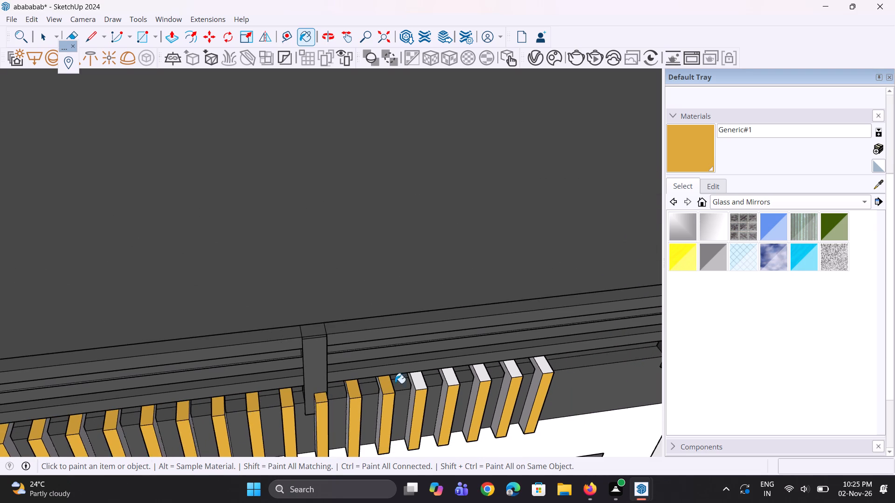
pyautogui.scroll(6, 423, 376)
pyautogui.click(416, 388)
pyautogui.click(475, 374)
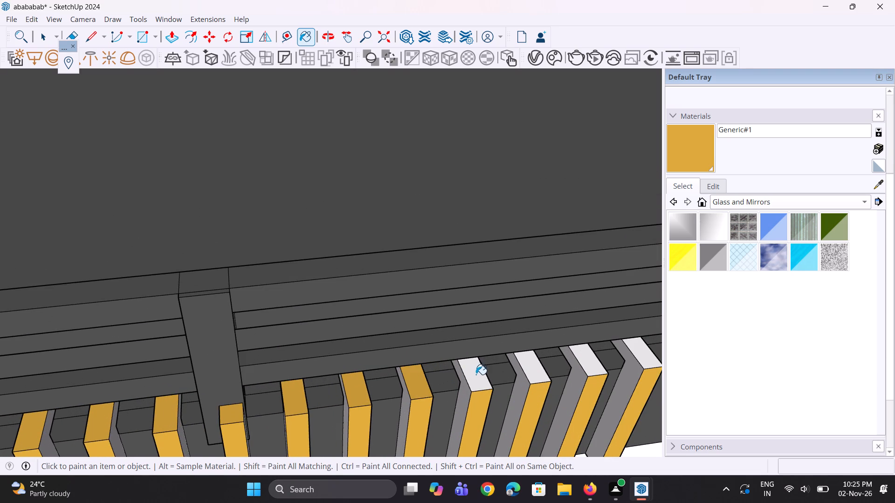
# Paint the top faces of the last three roof-level fins at the right end of the row with Generic#1.
pyautogui.scroll(-4, 295, 413)
pyautogui.scroll(4, 473, 388)
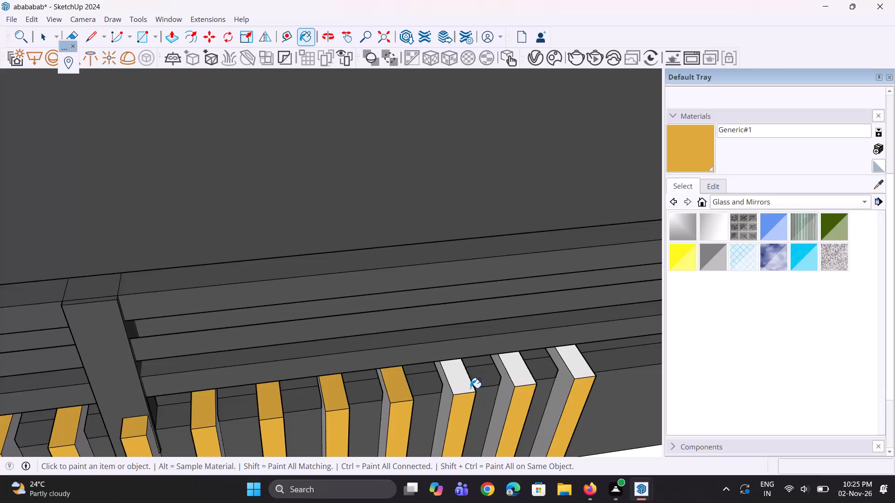
pyautogui.click(465, 386)
pyautogui.click(511, 375)
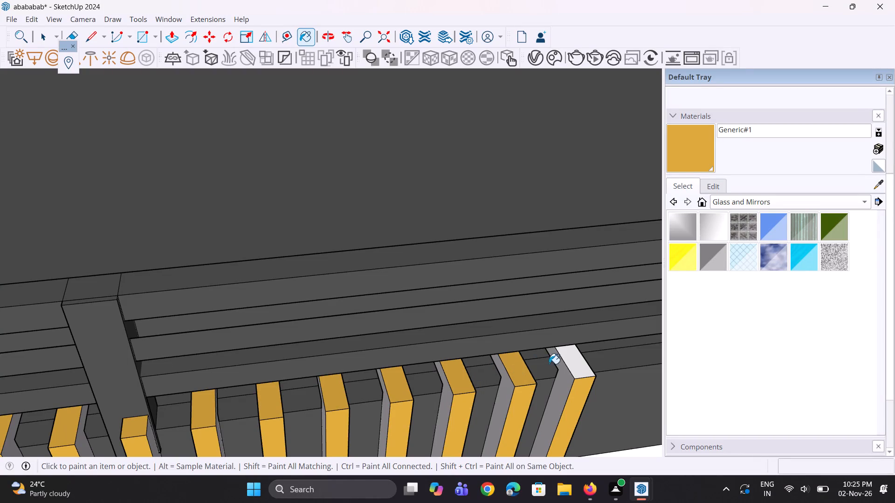
pyautogui.click(574, 367)
# Paint the white right-hand side faces of the five rightmost roof-level fins with Generic#1.
pyautogui.moveTo(555, 383); pyautogui.dragTo(356, 323, button='middle')
pyautogui.scroll(1, 452, 371)
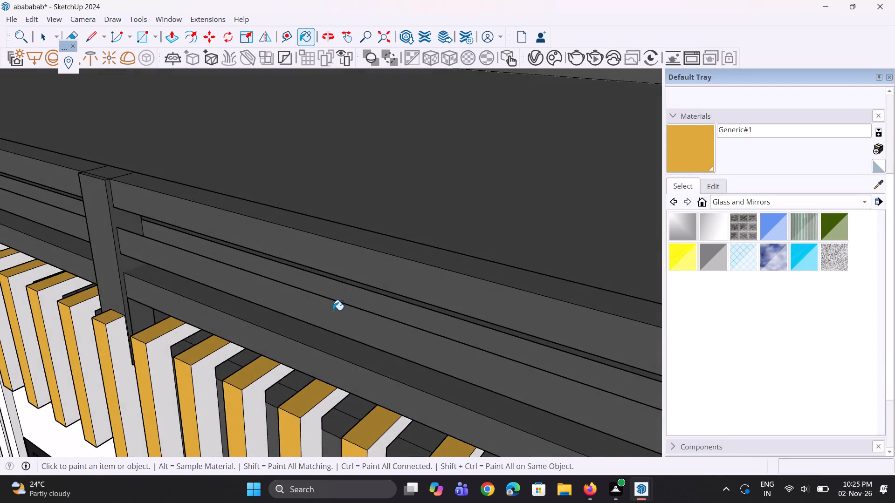
pyautogui.scroll(-10, 325, 309)
pyautogui.scroll(3, 410, 430)
pyautogui.click(396, 425)
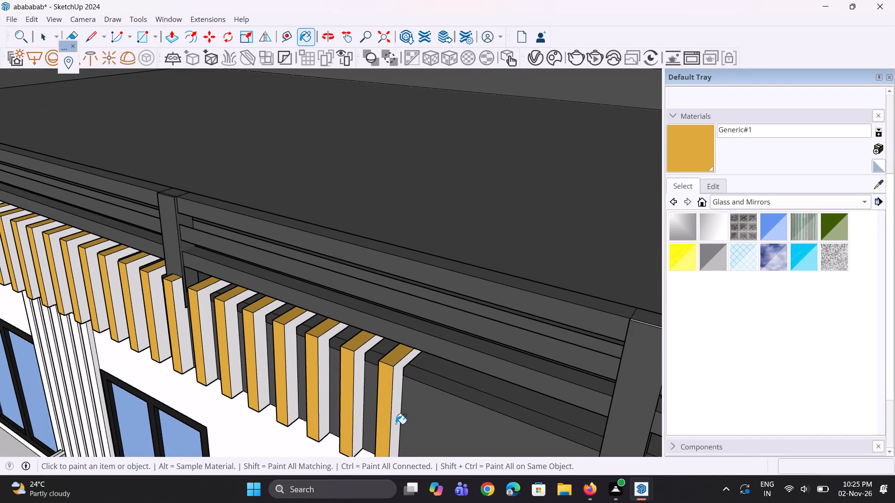
pyautogui.scroll(4, 358, 407)
pyautogui.click(359, 406)
pyautogui.click(308, 400)
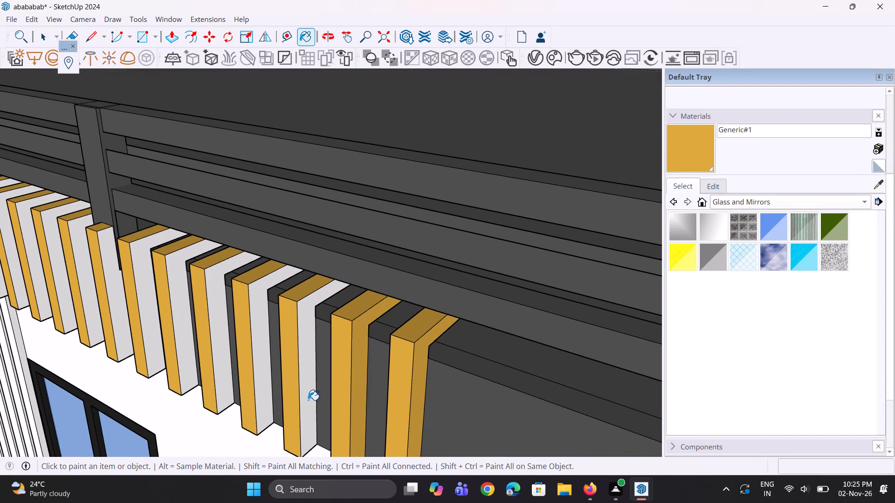
pyautogui.scroll(-5, 375, 421)
pyautogui.scroll(4, 296, 375)
pyautogui.click(301, 376)
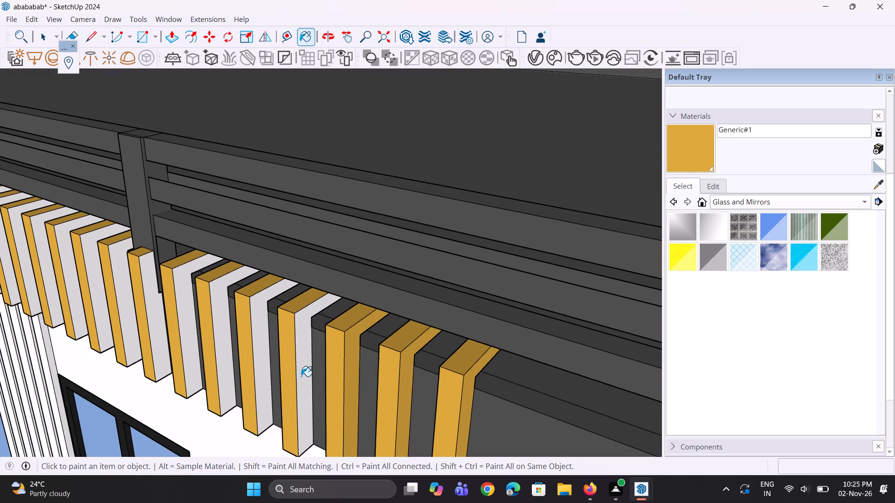
pyautogui.click(266, 382)
# Paint the right-hand side faces of the next three roof-level fins leftward, ending with the one at the railing post, with Generic#1.
pyautogui.scroll(-10, 393, 391)
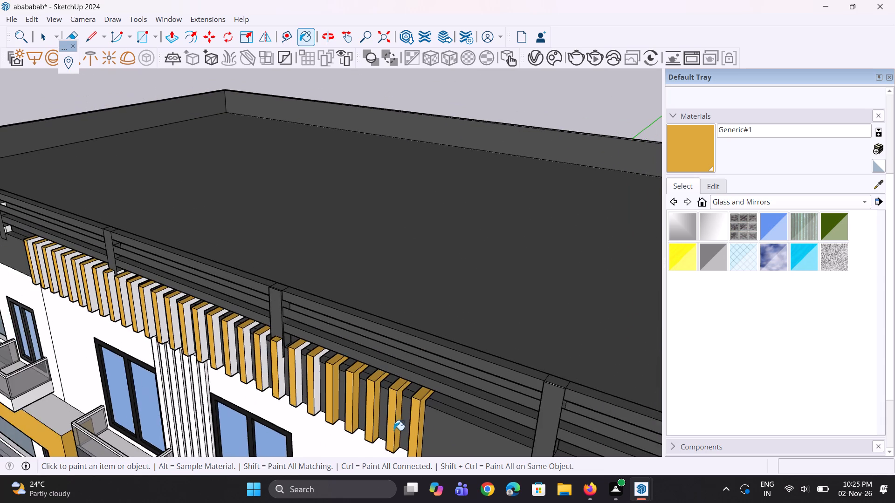
pyautogui.scroll(4, 244, 325)
pyautogui.scroll(3, 290, 375)
pyautogui.scroll(2, 387, 399)
pyautogui.click(380, 398)
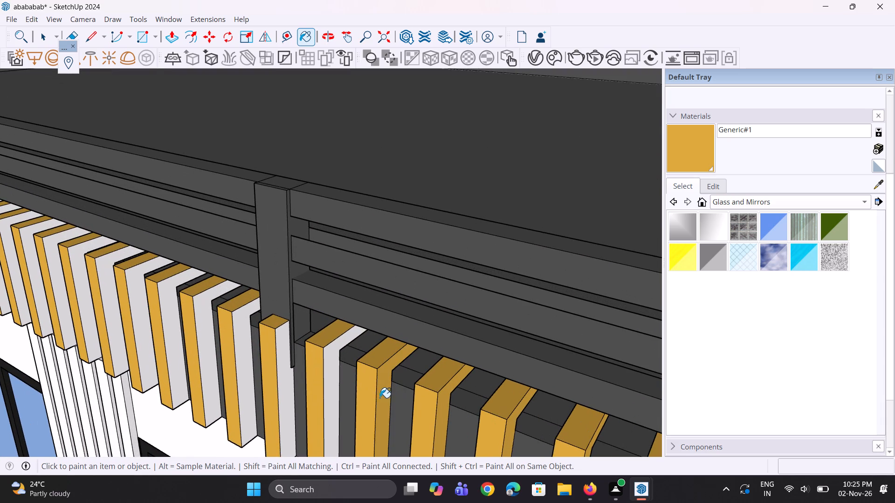
pyautogui.click(330, 399)
pyautogui.click(289, 396)
# Paint the right-hand side faces of the three roof-level fins immediately left of that railing post with Generic#1.
pyautogui.scroll(-10, 363, 428)
pyautogui.scroll(9, 288, 374)
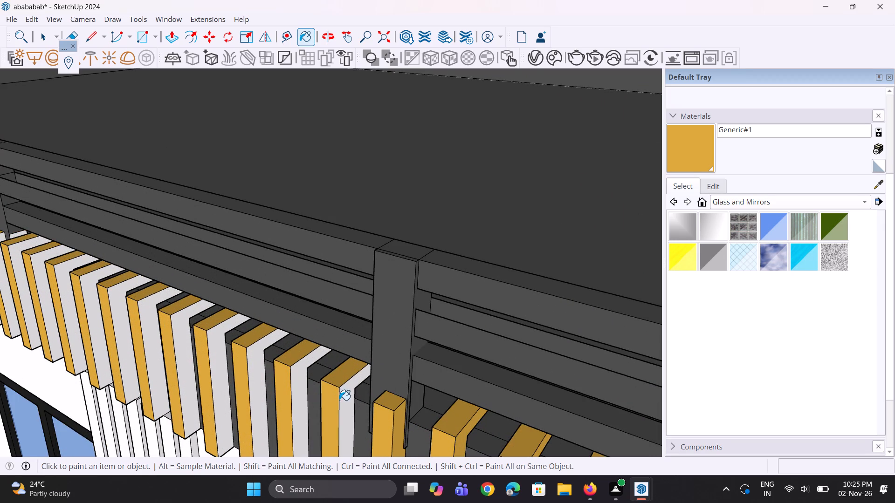
pyautogui.click(344, 399)
pyautogui.click(301, 394)
pyautogui.click(257, 391)
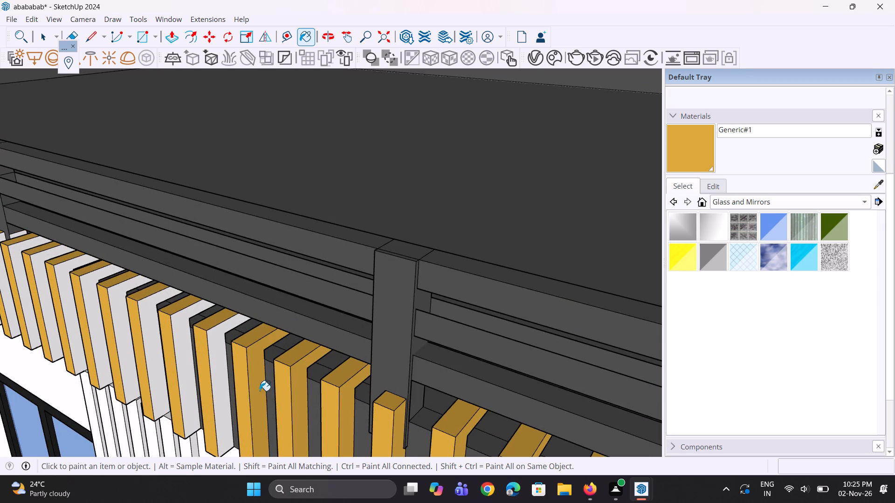
# Paint the right-hand side faces of the next three white-sided roof-level fins further left with Generic#1.
pyautogui.scroll(-12, 385, 411)
pyautogui.scroll(5, 261, 374)
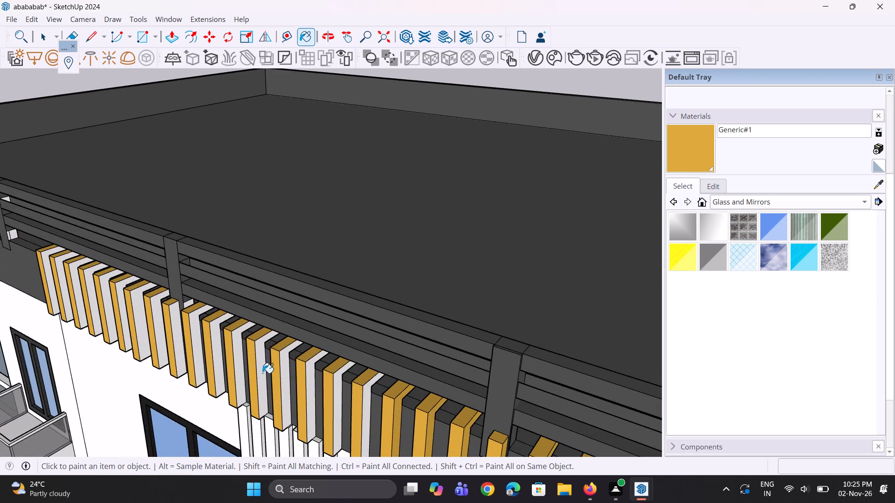
pyautogui.scroll(4, 302, 388)
pyautogui.scroll(3, 411, 408)
pyautogui.click(400, 408)
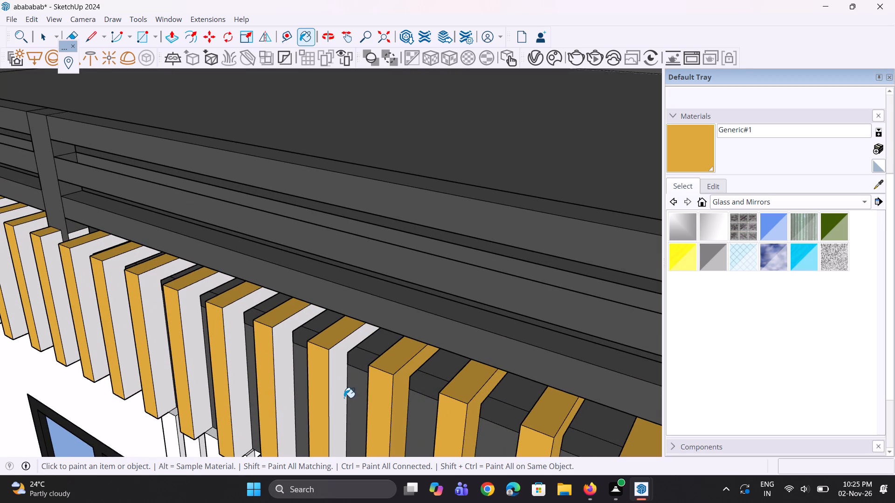
pyautogui.click(344, 398)
pyautogui.scroll(-6, 421, 406)
pyautogui.scroll(3, 302, 352)
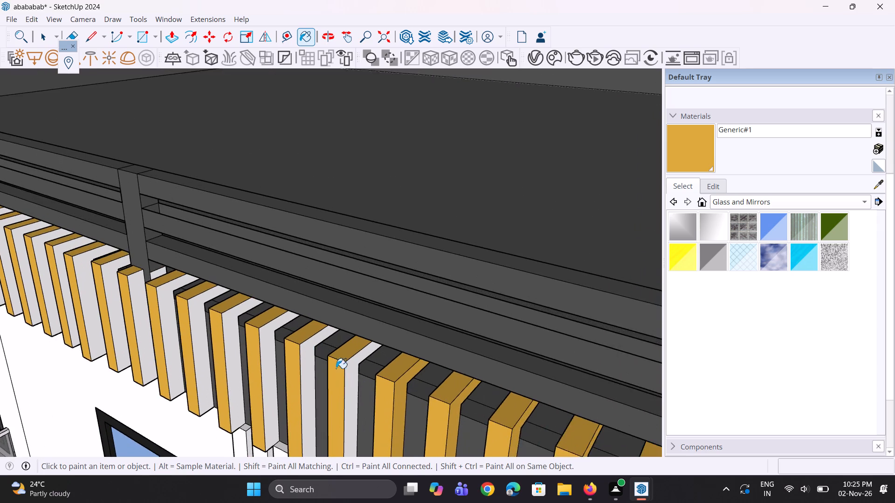
pyautogui.scroll(3, 347, 374)
pyautogui.click(349, 377)
# Paint the right-hand side faces of the next five roof-level fins, as far as the left railing post, with Generic#1.
pyautogui.scroll(-5, 348, 384)
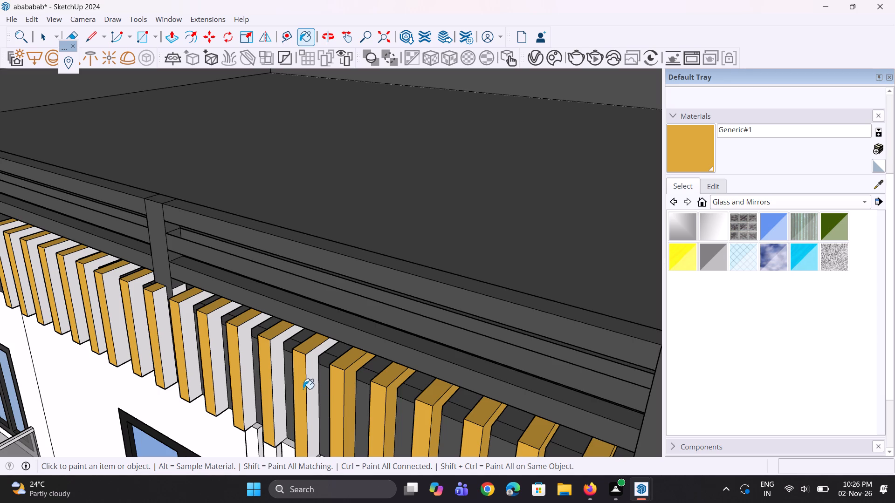
pyautogui.scroll(4, 36, 344)
pyautogui.scroll(-5, 478, 398)
pyautogui.moveTo(579, 420); pyautogui.dragTo(553, 417, button='middle')
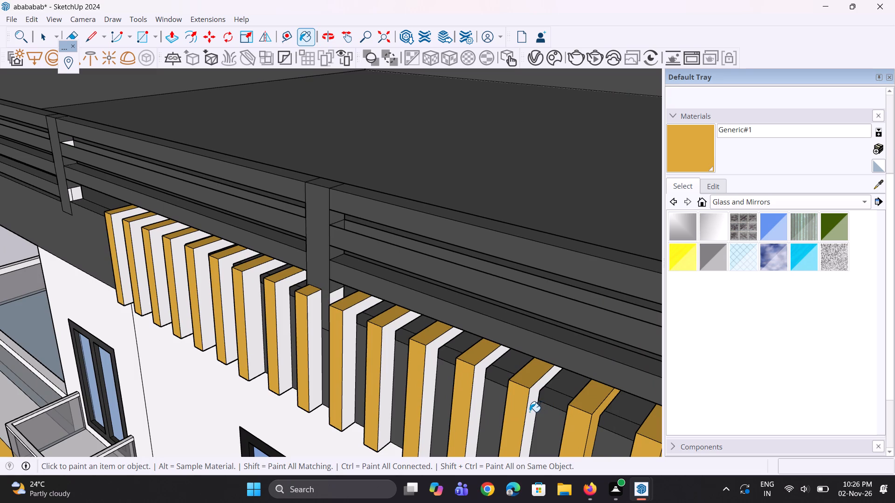
pyautogui.click(530, 412)
pyautogui.click(478, 416)
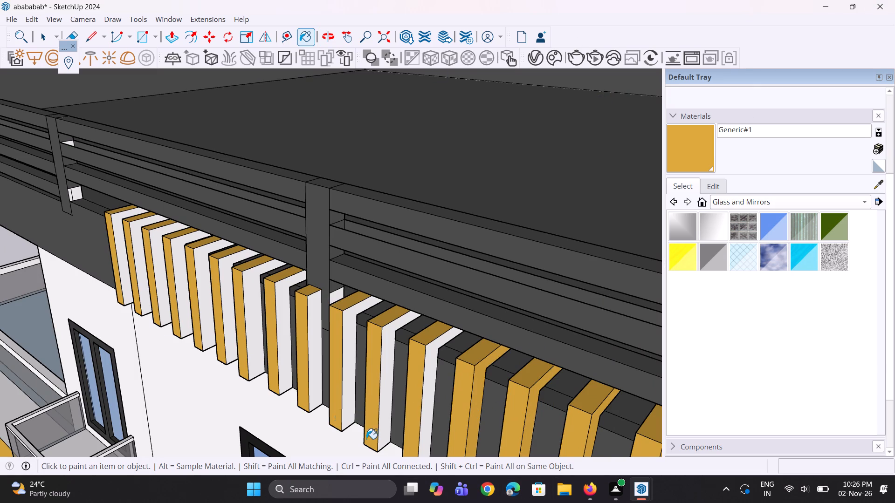
pyautogui.scroll(1, 439, 374)
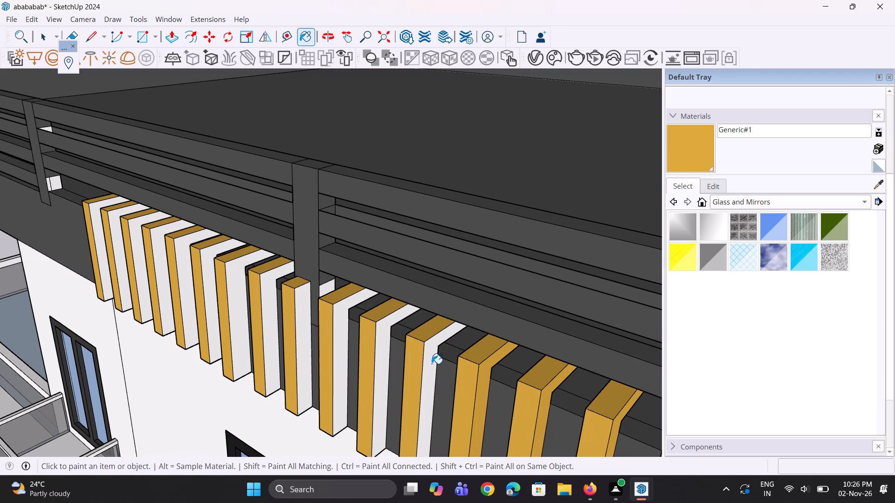
pyautogui.click(432, 364)
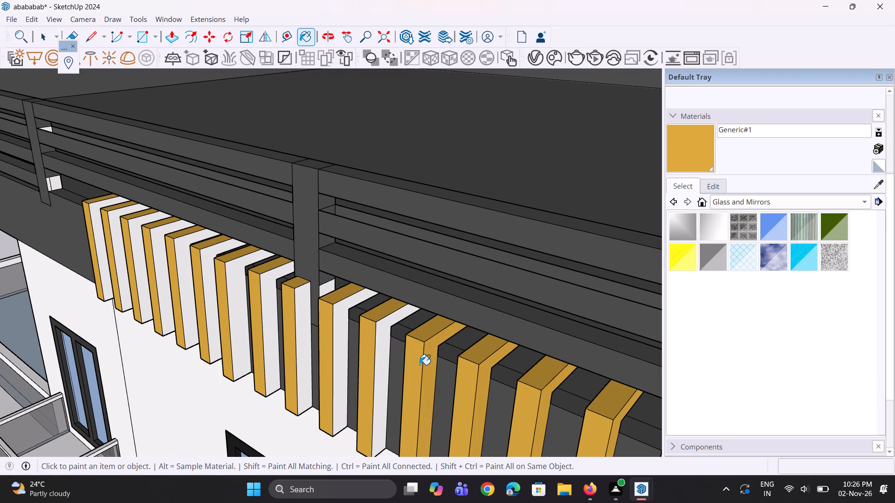
pyautogui.click(385, 379)
pyautogui.click(342, 388)
# Paint the right-hand side face of the roof-level fin at the left railing post, ninth from the left end, with Generic#1.
pyautogui.scroll(-2, 462, 437)
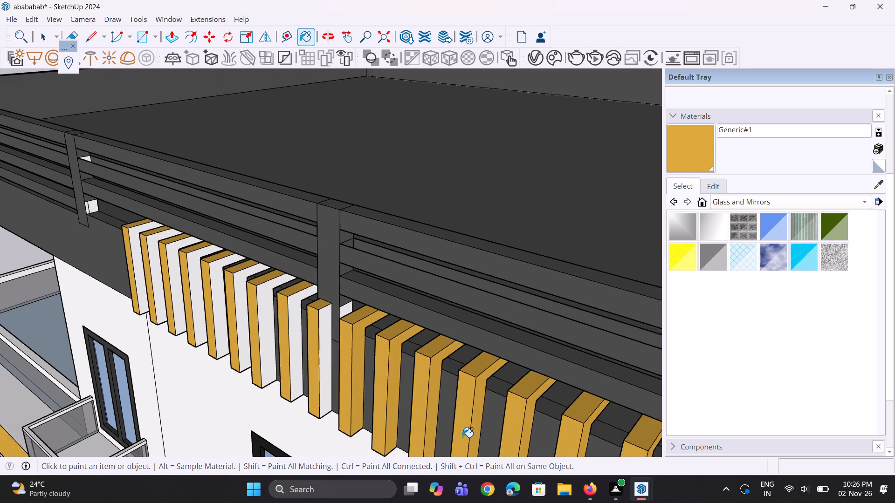
pyautogui.scroll(-4, 462, 437)
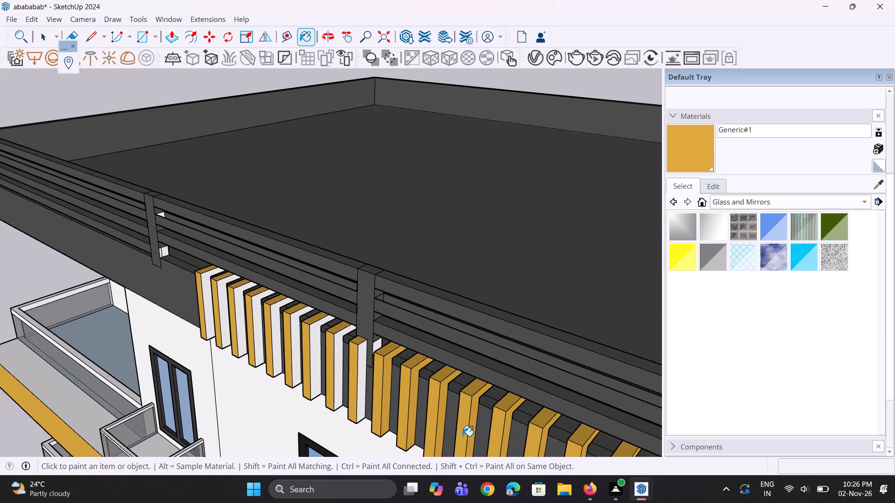
pyautogui.scroll(2, 288, 329)
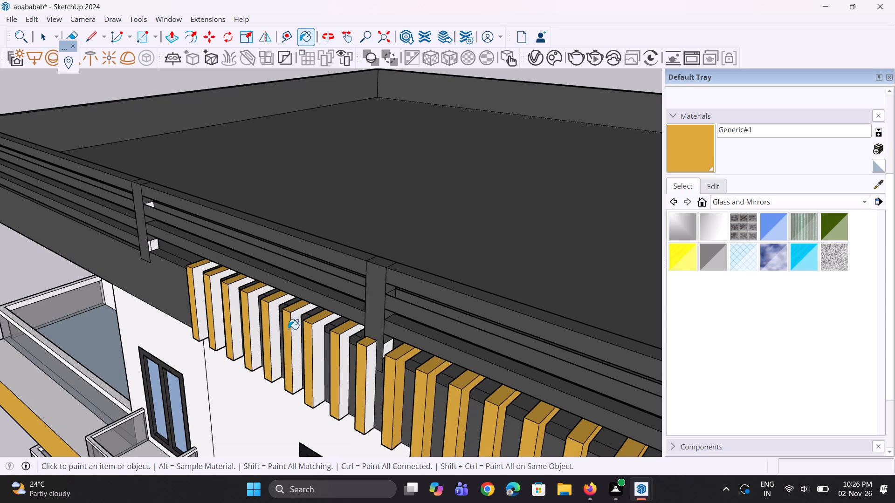
pyautogui.scroll(1, 288, 329)
pyautogui.scroll(2, 419, 363)
pyautogui.click(389, 377)
pyautogui.moveTo(431, 344); pyautogui.dragTo(460, 377, button='middle')
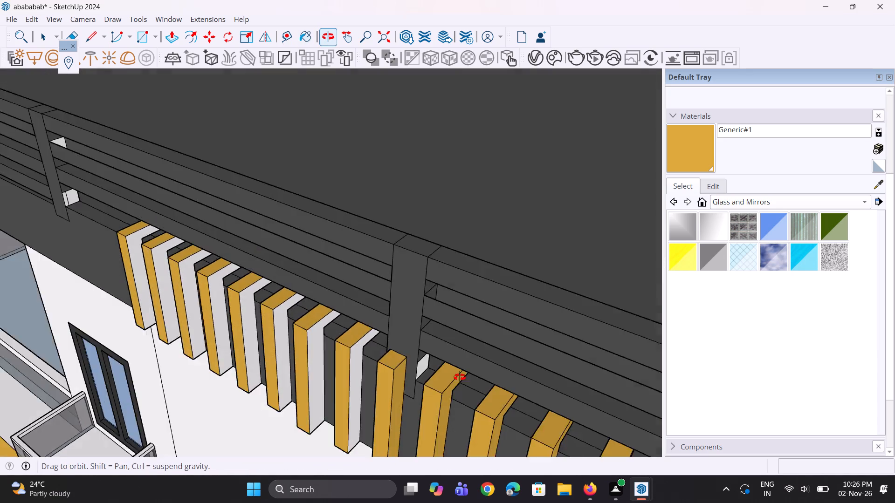
# Sample the dark grey Generic material from the roof railing and paint the remaining white bracket face behind the post at the ninth fin.
pyautogui.moveTo(460, 377); pyautogui.dragTo(486, 330, button='middle')
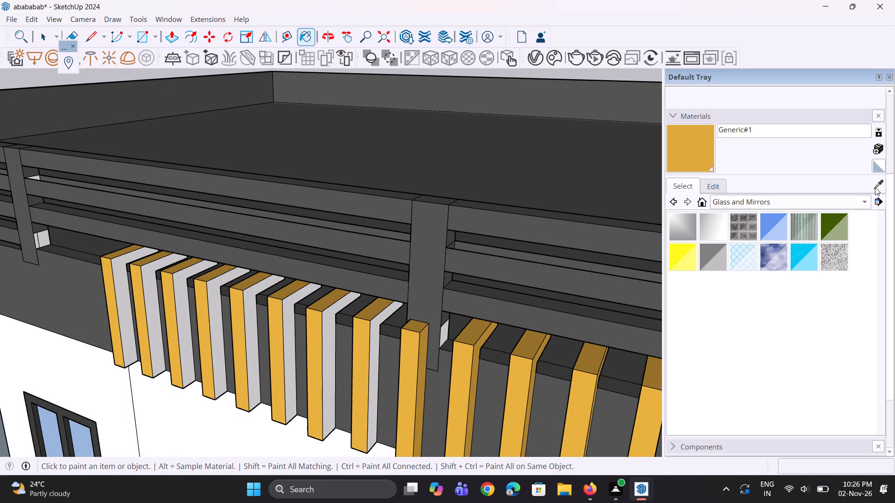
pyautogui.click(875, 187)
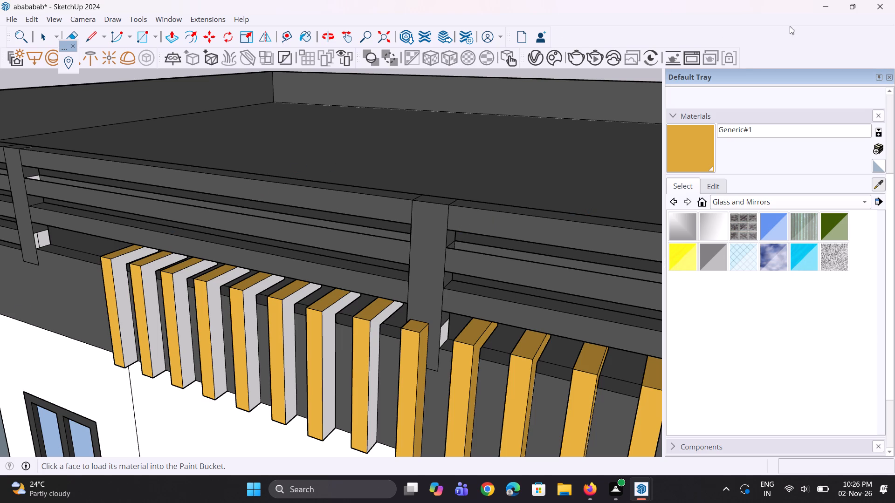
pyautogui.click(876, 185)
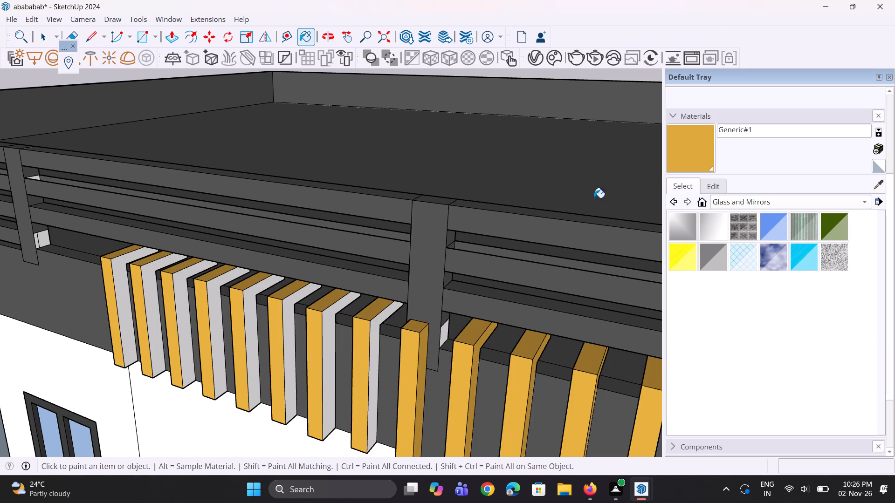
pyautogui.click(877, 185)
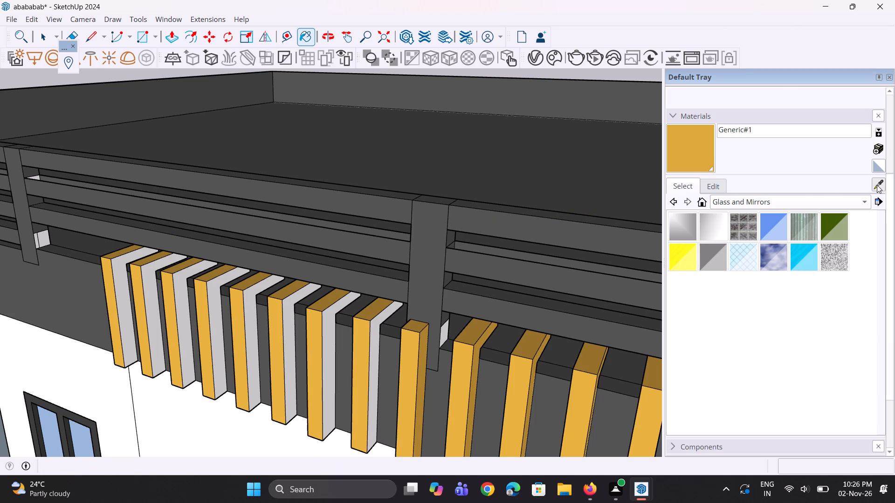
pyautogui.click(629, 238)
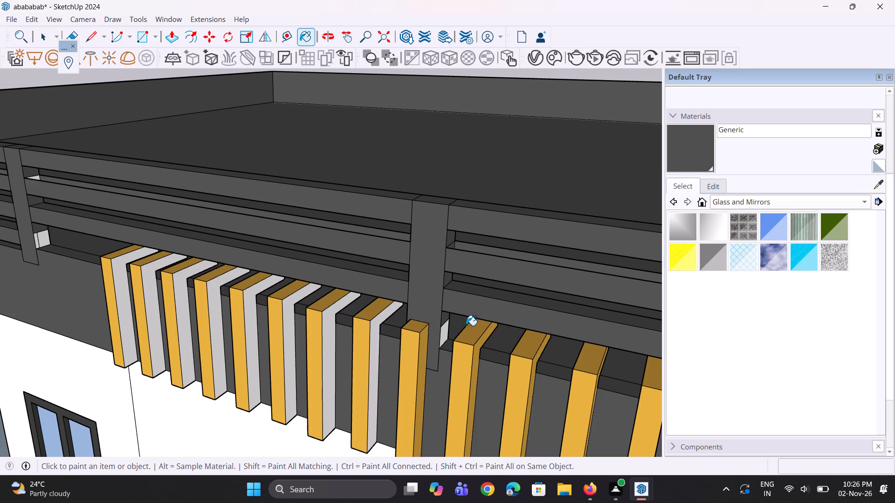
pyautogui.click(445, 339)
# Resample Generic#1 from a painted fin and paint the right-hand side faces of the eighth, seventh and sixth roof-level fins from the left end.
pyautogui.click(882, 179)
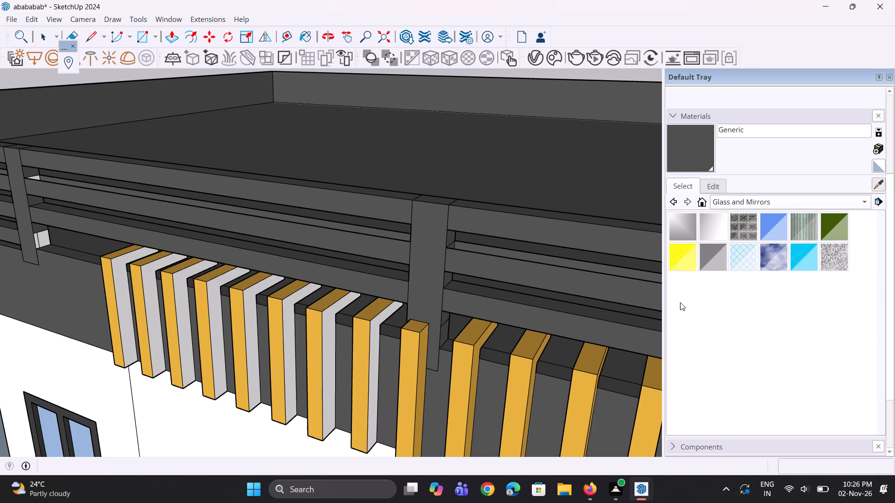
pyautogui.click(536, 345)
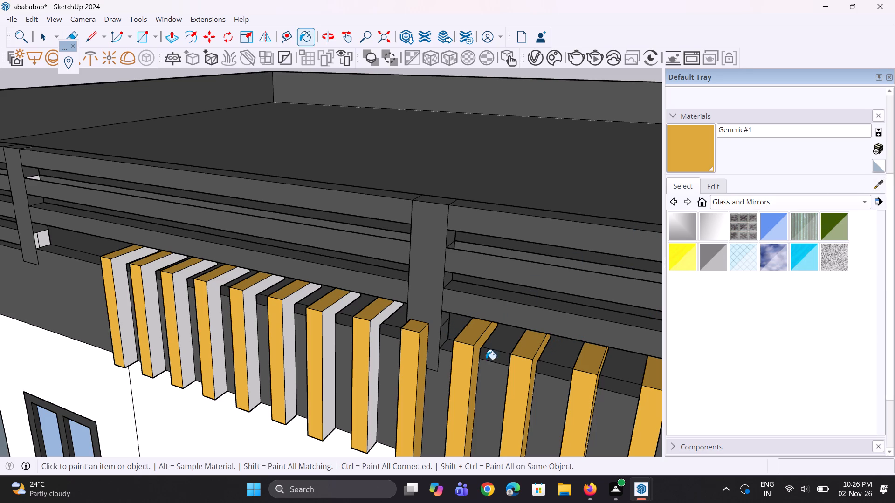
pyautogui.click(375, 374)
pyautogui.scroll(-4, 599, 249)
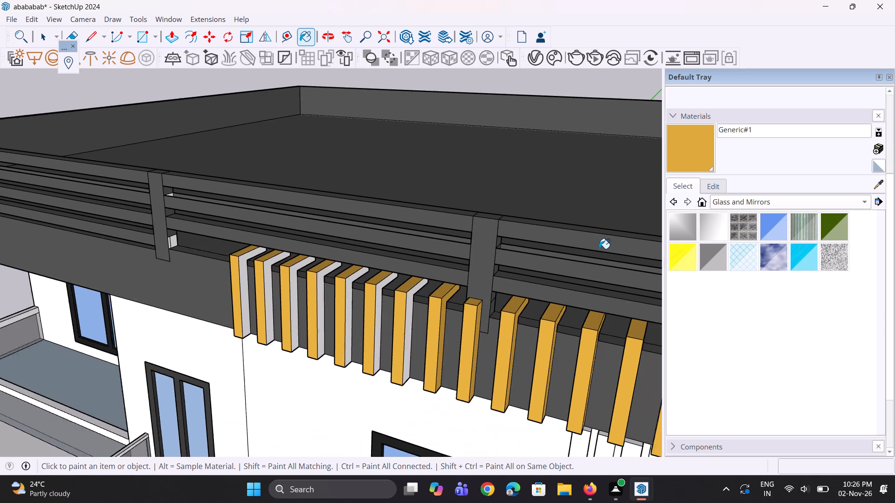
pyautogui.scroll(-2, 599, 249)
pyautogui.scroll(4, 439, 285)
pyautogui.click(414, 318)
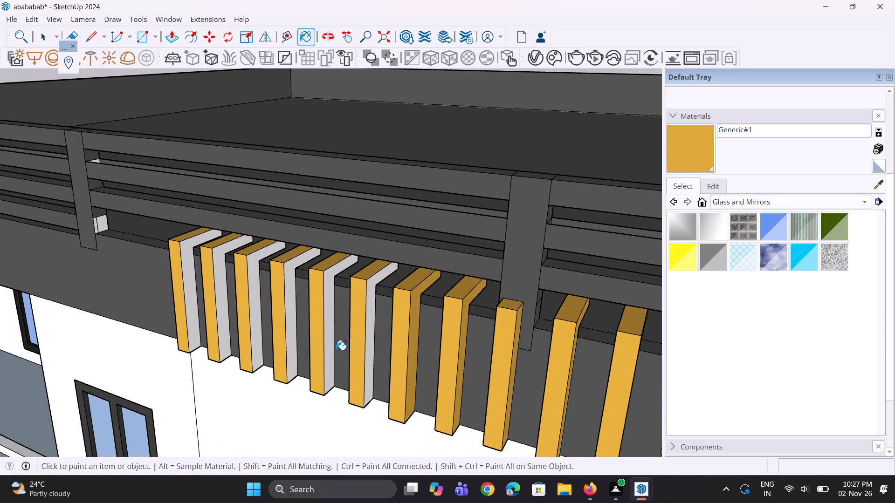
pyautogui.click(372, 336)
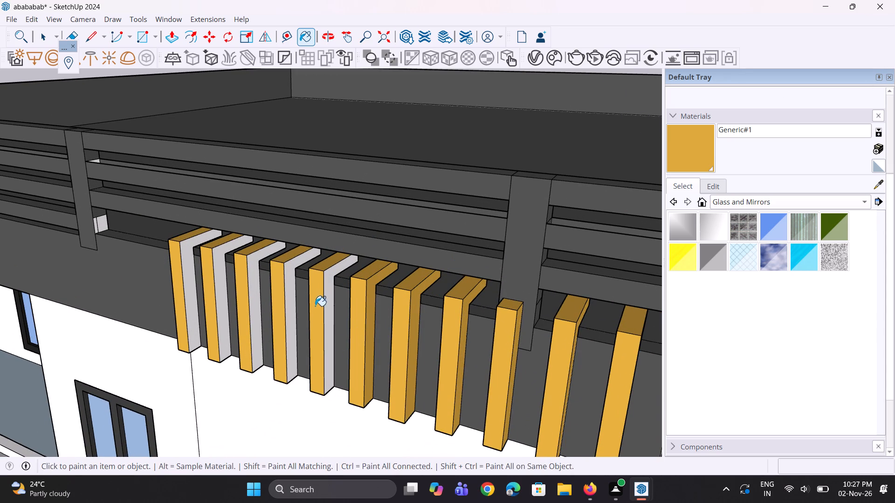
# Paint the right-hand side faces of the first three roof-level fins at the left end with Generic#1.
pyautogui.scroll(2, 315, 304)
pyautogui.scroll(-5, 455, 364)
pyautogui.scroll(-3, 502, 364)
pyautogui.scroll(4, 331, 272)
pyautogui.scroll(3, 303, 334)
pyautogui.click(297, 335)
pyautogui.click(343, 334)
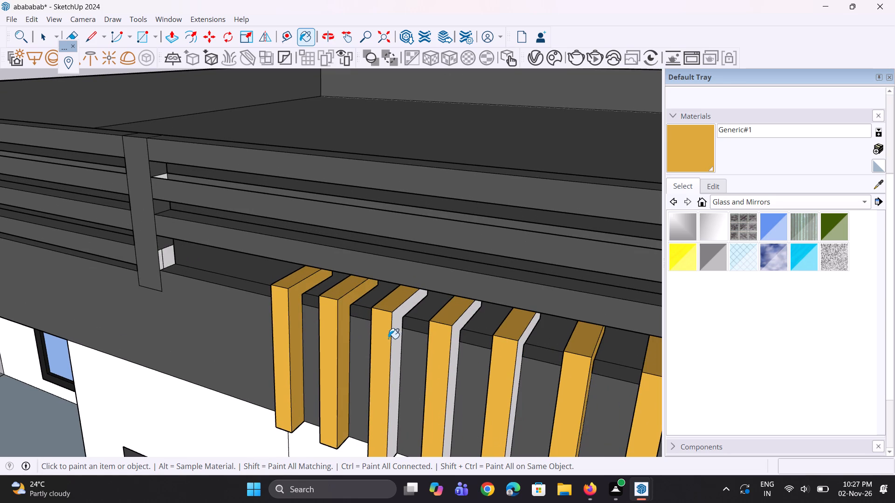
pyautogui.click(394, 338)
# Paint the right-hand side faces of the fifth and fourth roof-level fins from the left end with Generic#1.
pyautogui.scroll(-4, 299, 330)
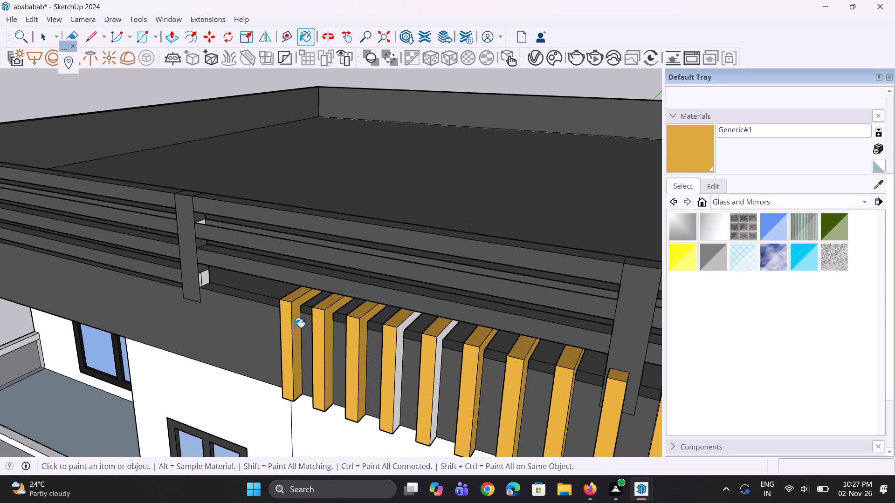
pyautogui.scroll(-3, 294, 327)
pyautogui.scroll(6, 411, 350)
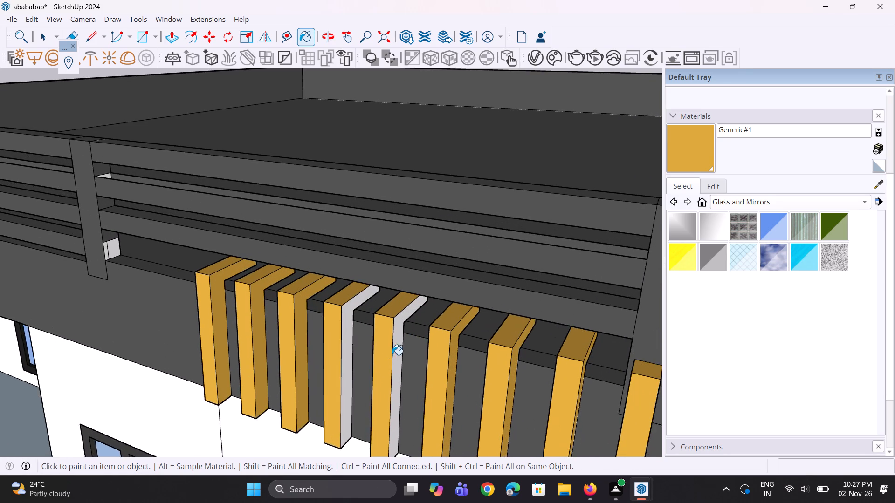
pyautogui.scroll(2, 395, 353)
pyautogui.click(395, 353)
pyautogui.scroll(1, 354, 348)
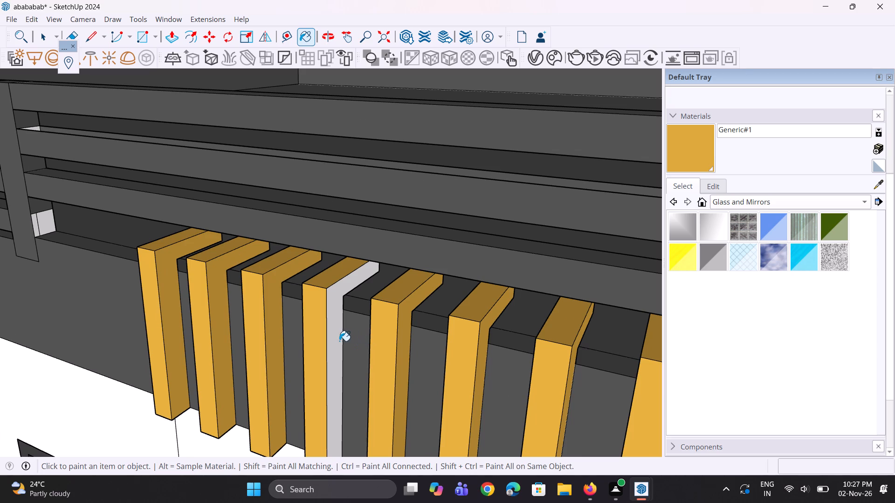
pyautogui.click(336, 341)
# Paint the opposite, left-hand side faces of the first four roof-level fins from the left end with Generic#1.
pyautogui.moveTo(283, 365); pyautogui.dragTo(560, 395, button='middle')
pyautogui.scroll(-3, 418, 385)
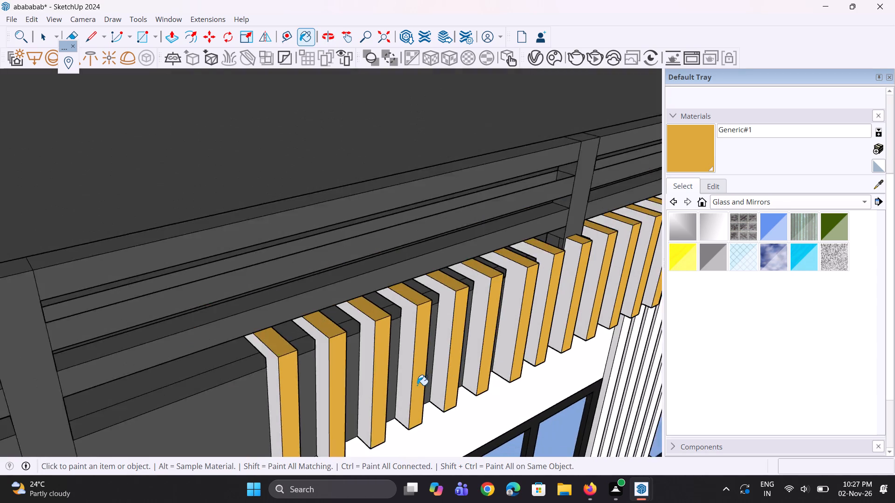
pyautogui.scroll(-2, 417, 385)
pyautogui.scroll(1, 373, 359)
pyautogui.moveTo(396, 351); pyautogui.dragTo(447, 333, button='middle')
pyautogui.scroll(1, 337, 371)
pyautogui.click(337, 371)
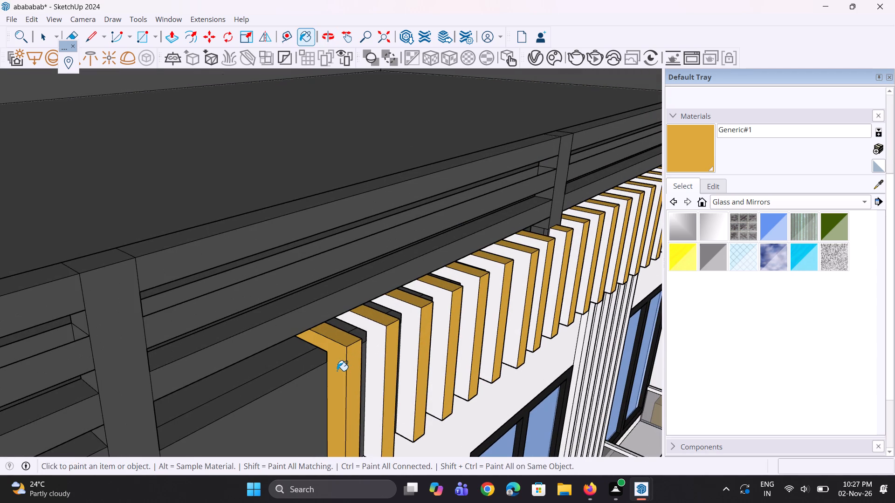
pyautogui.scroll(-3, 323, 386)
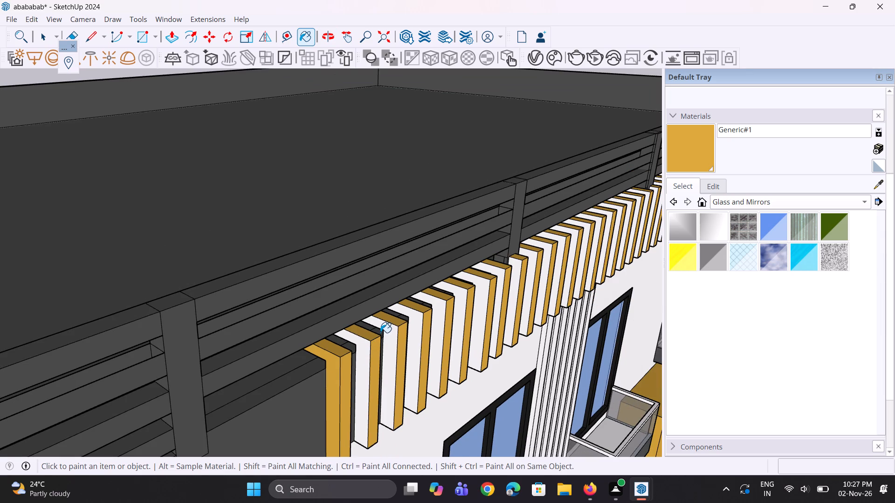
pyautogui.scroll(3, 355, 347)
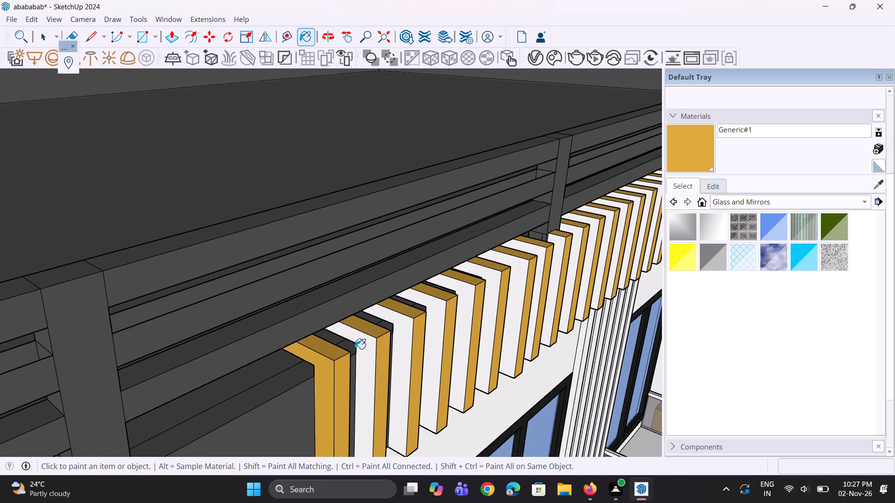
pyautogui.click(357, 349)
pyautogui.click(399, 347)
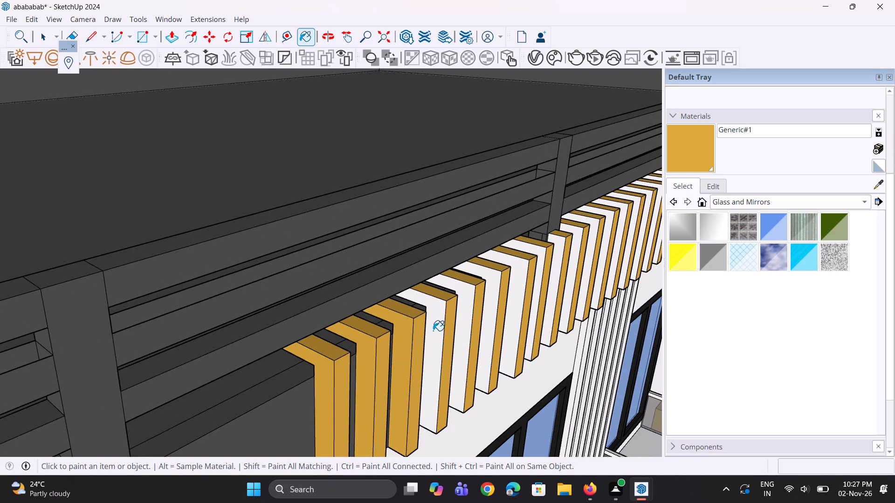
pyautogui.click(433, 331)
# Paint the left-hand side faces of the fifth, sixth and seventh roof-level fins from the left end with Generic#1.
pyautogui.scroll(-11, 342, 399)
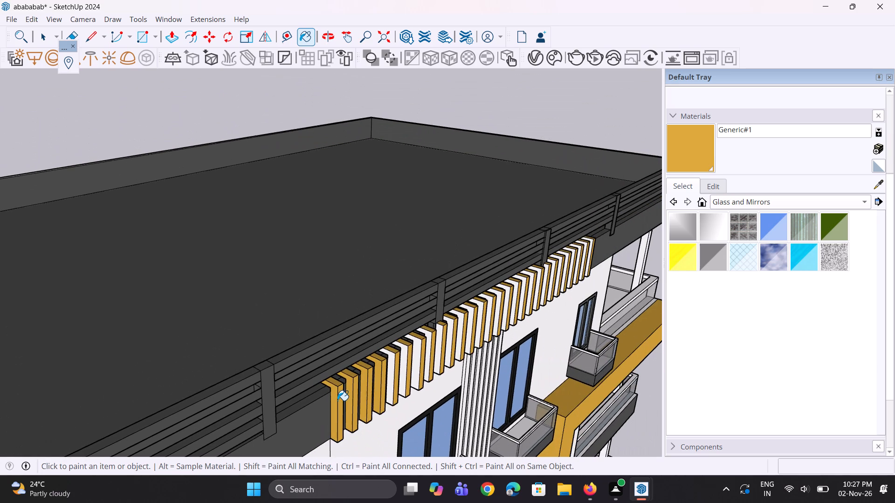
pyautogui.scroll(-5, 337, 401)
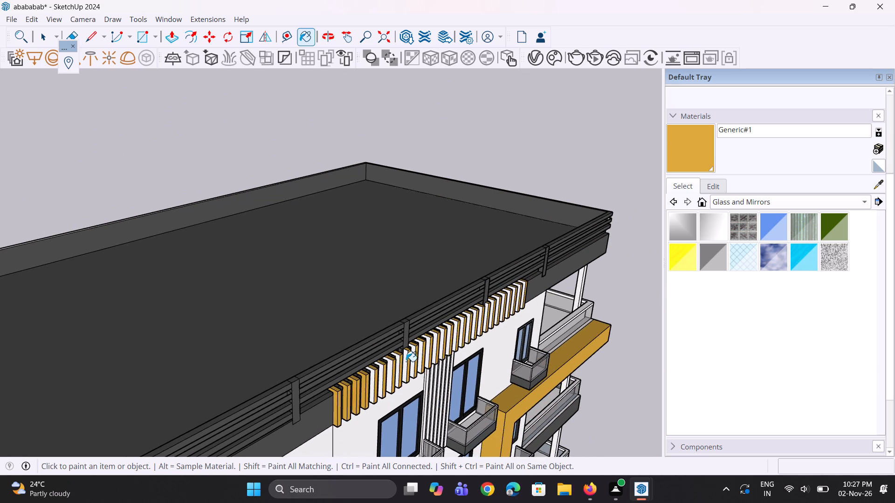
pyautogui.scroll(4, 406, 361)
pyautogui.scroll(8, 359, 360)
pyautogui.click(349, 390)
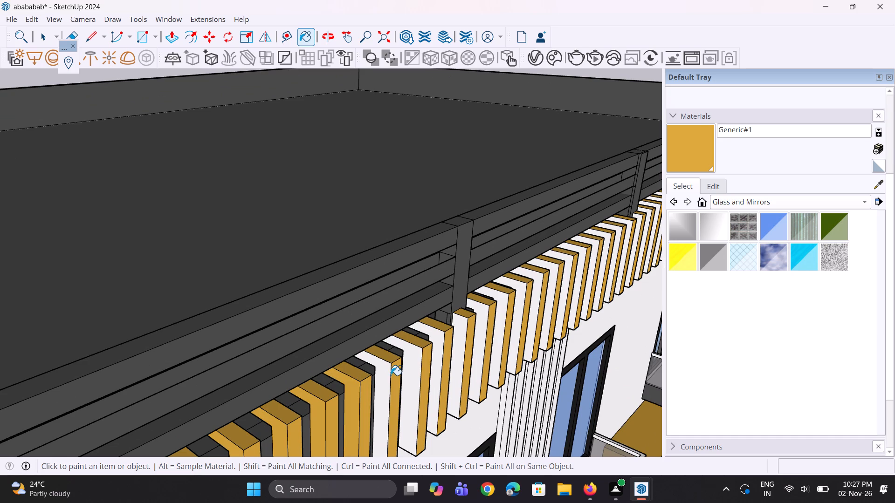
pyautogui.click(384, 378)
pyautogui.click(413, 374)
# Paint the left-hand side faces of the eighth roof-level fin and the ninth fin at the railing post with Generic#1.
pyautogui.scroll(-16, 341, 424)
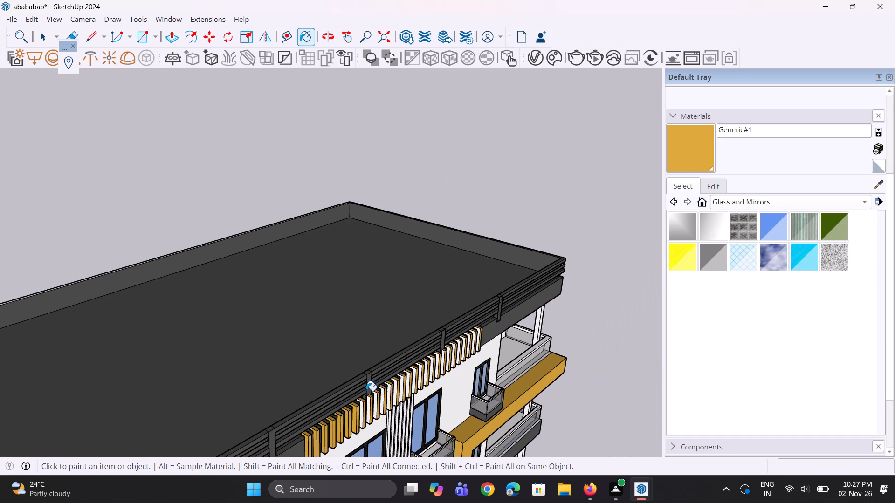
pyautogui.scroll(9, 376, 381)
pyautogui.scroll(6, 346, 426)
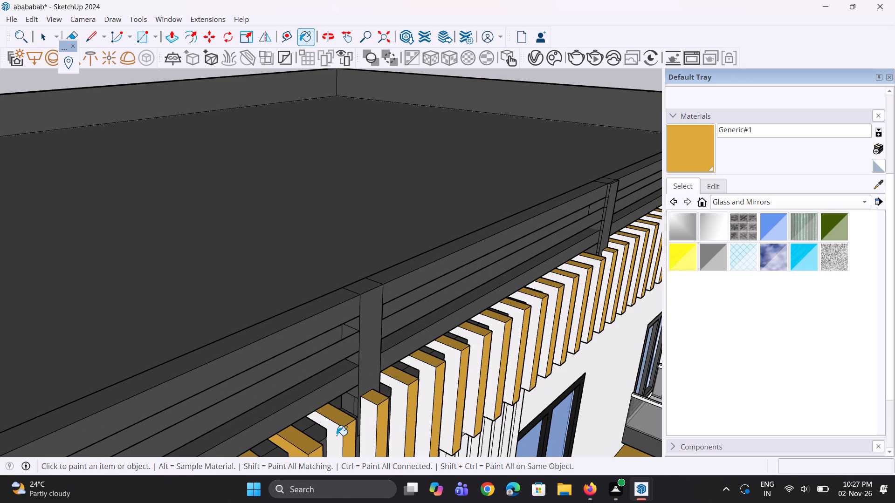
pyautogui.click(333, 435)
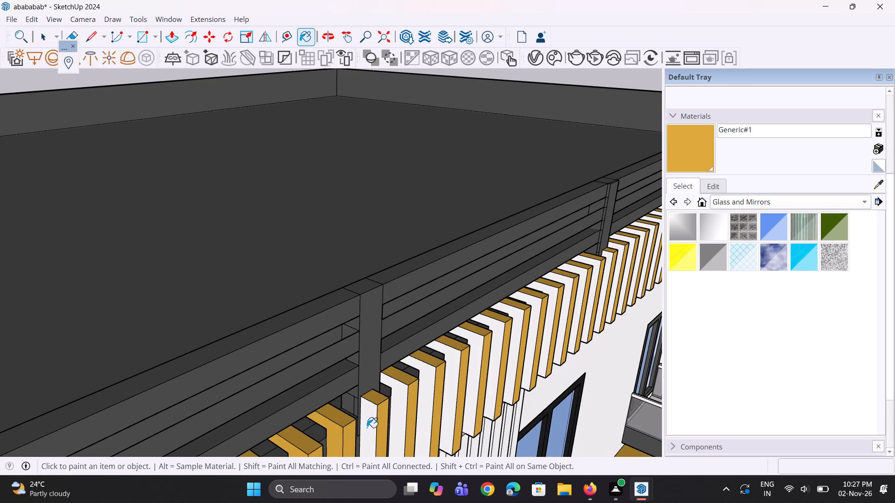
pyautogui.scroll(6, 384, 427)
pyautogui.click(358, 415)
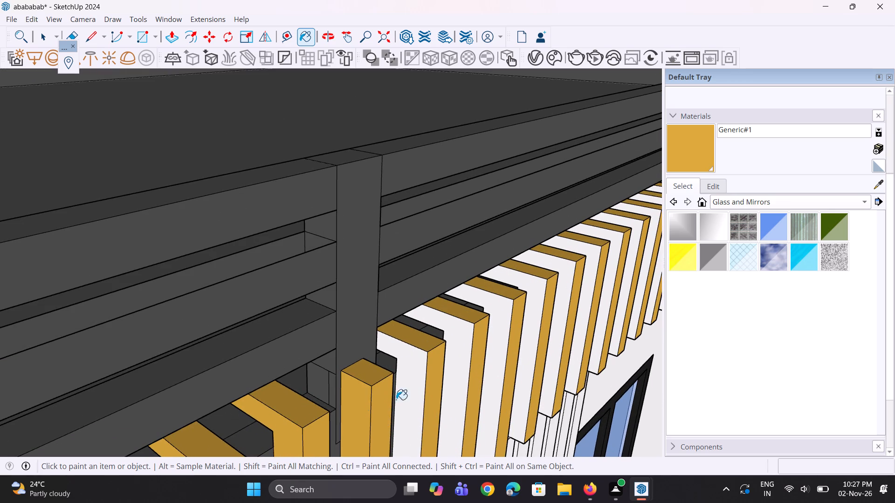
# Paint the left-hand side faces of the four roof-level fins immediately right of that railing post with Generic#1.
pyautogui.click(417, 394)
pyautogui.click(461, 370)
pyautogui.scroll(-4, 342, 382)
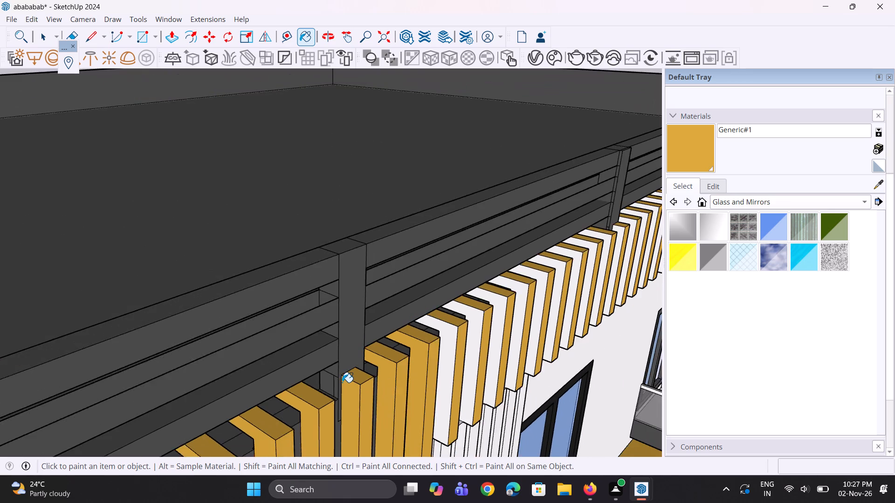
pyautogui.scroll(-7, 342, 382)
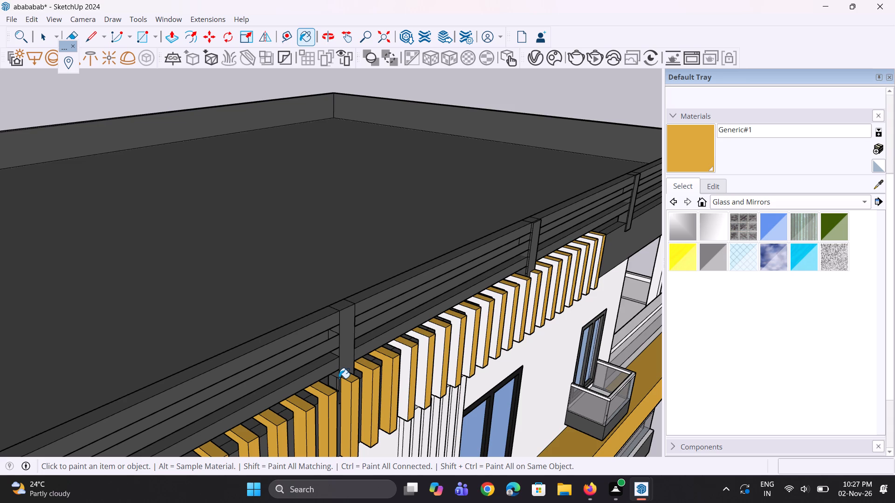
pyautogui.scroll(5, 403, 361)
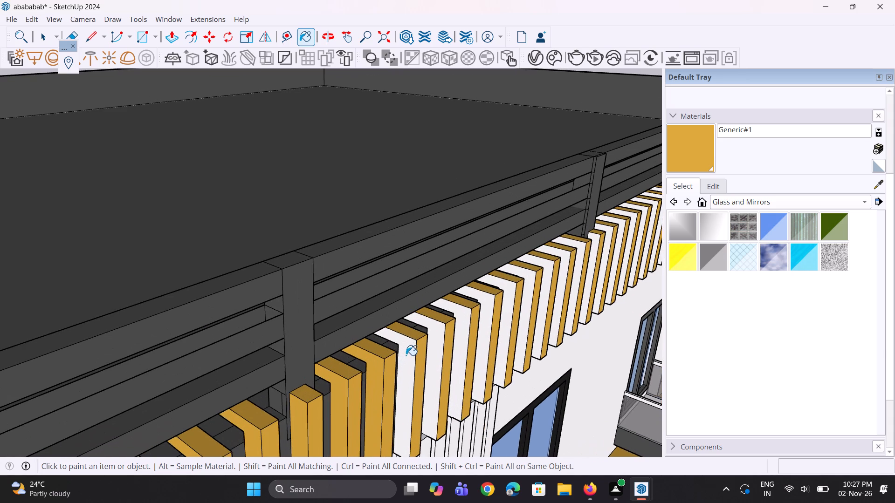
pyautogui.click(406, 355)
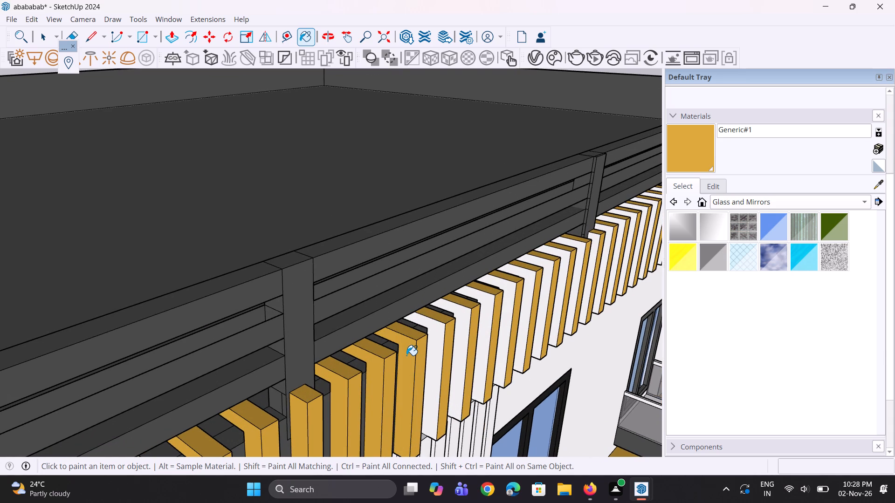
pyautogui.scroll(-3, 406, 355)
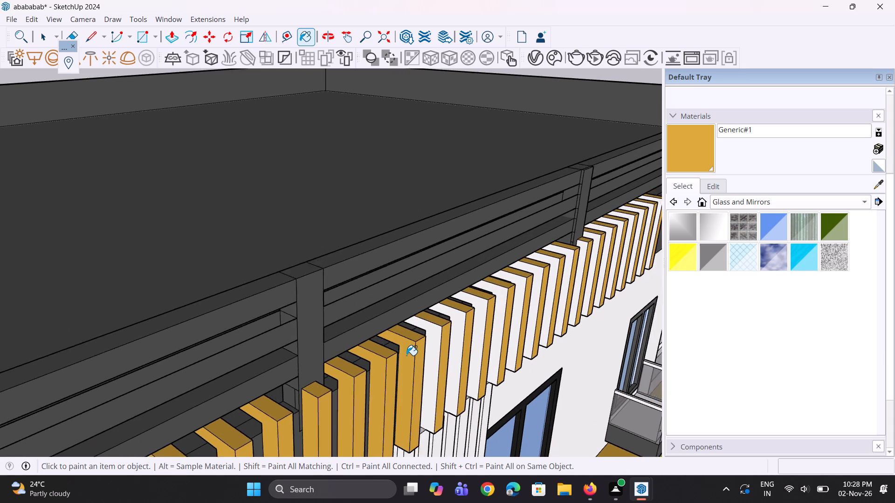
pyautogui.scroll(-1, 406, 355)
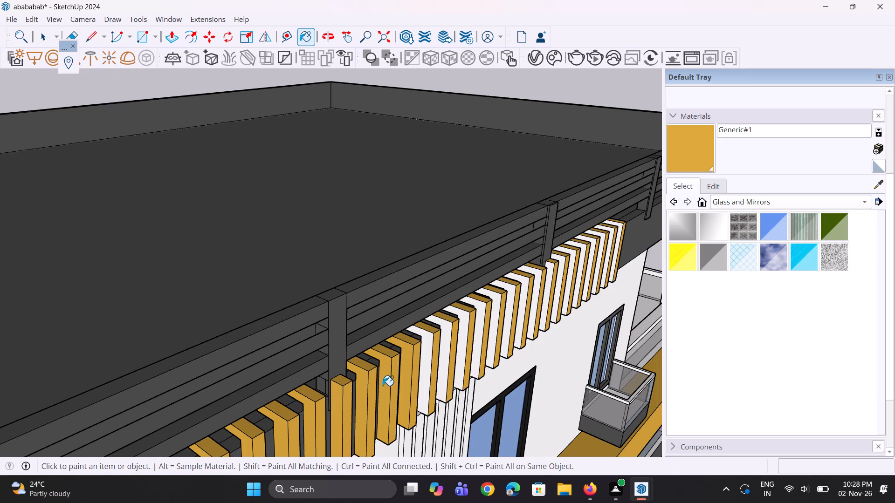
pyautogui.scroll(5, 468, 334)
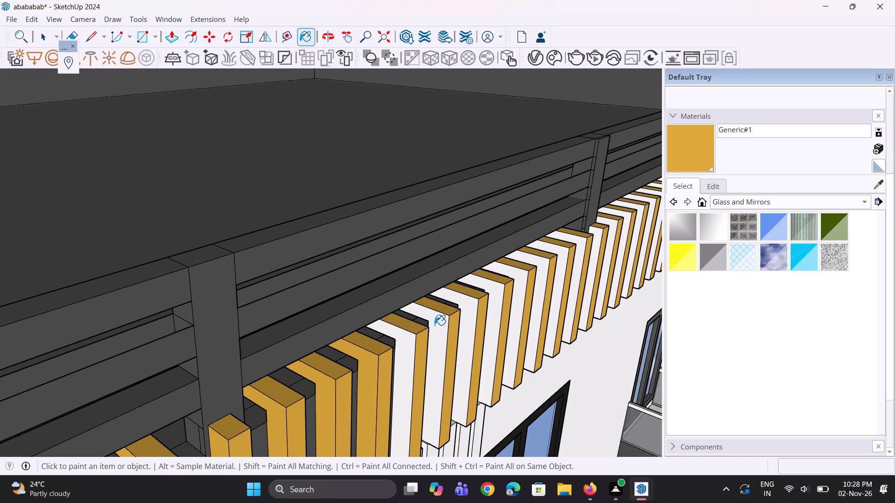
pyautogui.scroll(2, 462, 319)
pyautogui.click(393, 357)
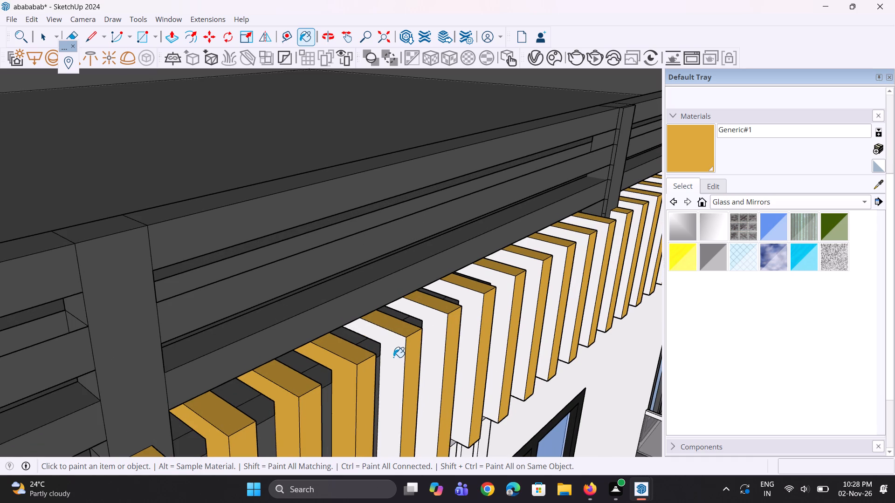
# Paint the left-hand side faces of the remaining seven roof-level fins before the next railing post with Generic#1.
pyautogui.click(435, 339)
pyautogui.click(473, 322)
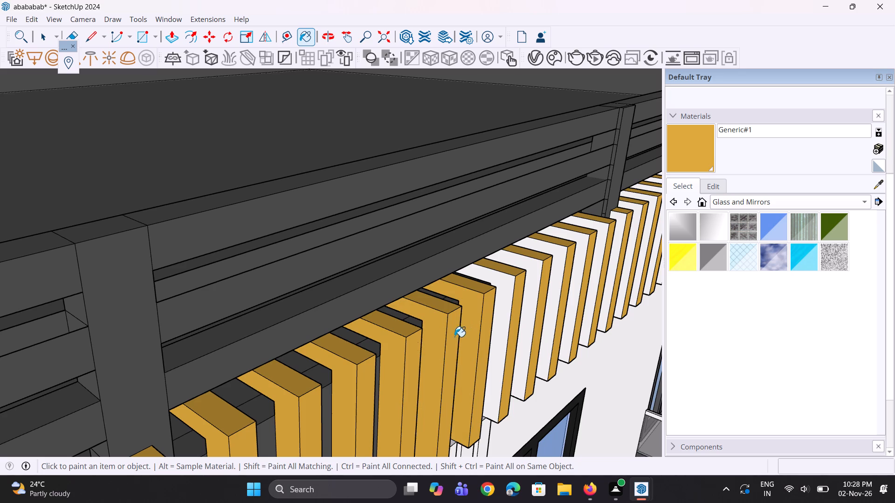
pyautogui.scroll(-10, 327, 377)
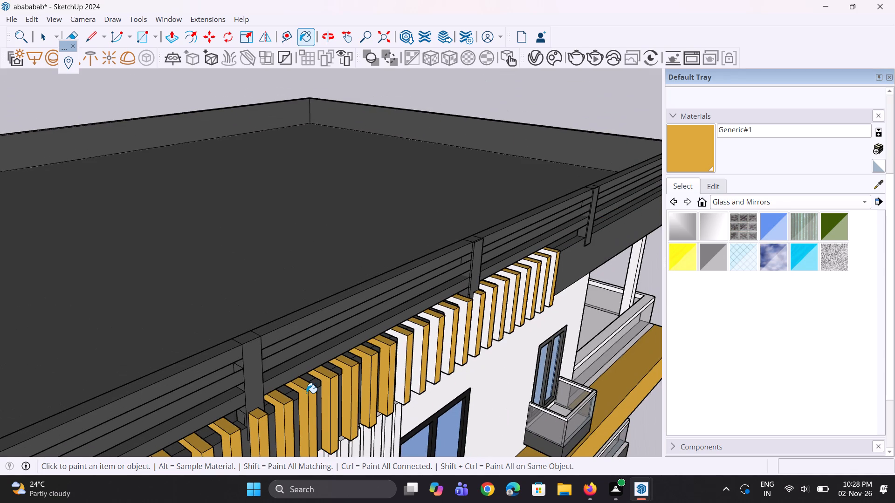
pyautogui.scroll(-4, 306, 393)
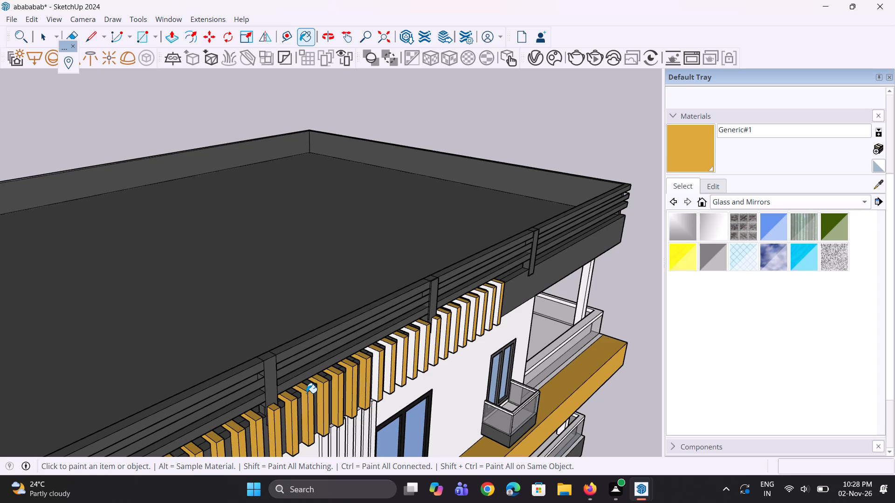
pyautogui.scroll(-4, 306, 393)
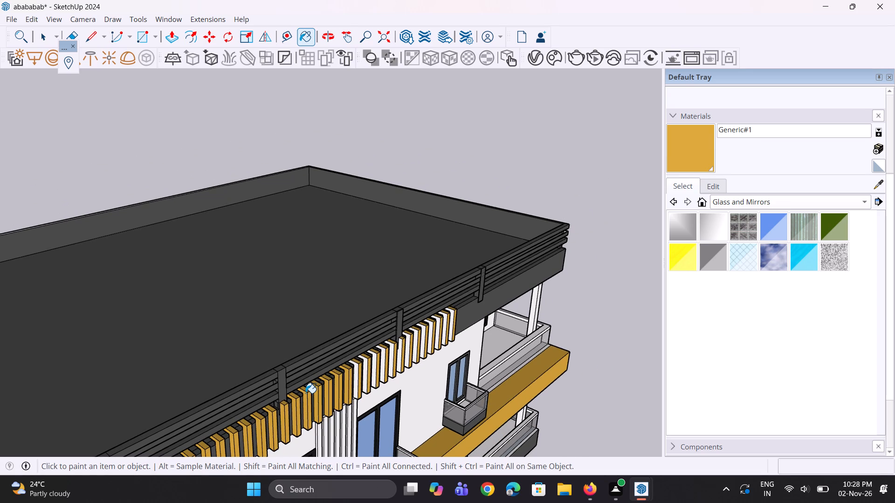
pyautogui.scroll(12, 345, 370)
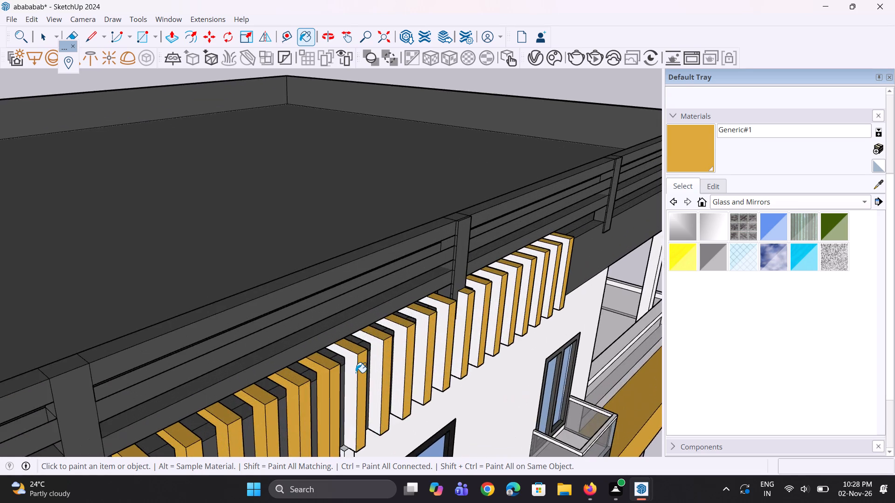
pyautogui.scroll(2, 356, 373)
pyautogui.click(351, 376)
pyautogui.click(383, 350)
pyautogui.click(409, 342)
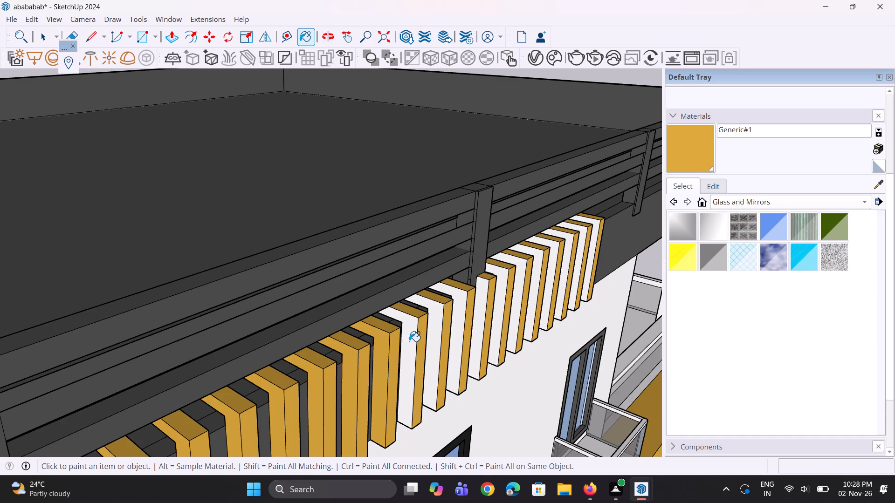
pyautogui.click(434, 332)
pyautogui.click(464, 311)
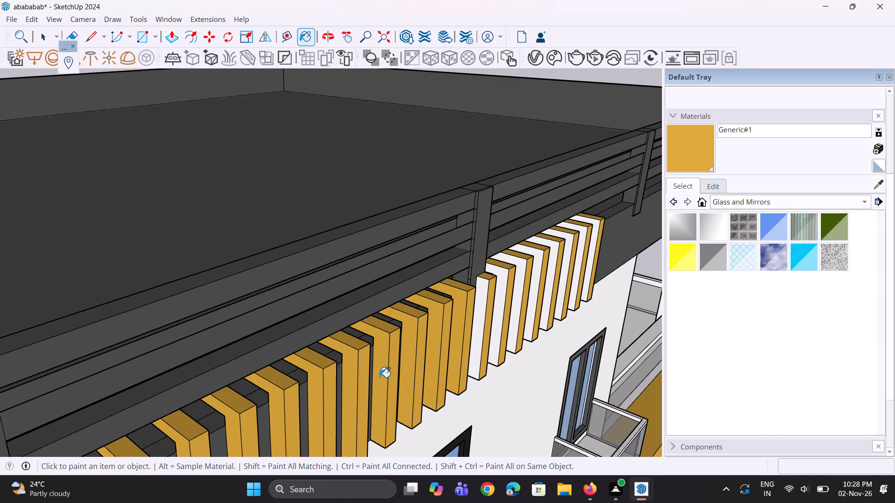
# Paint the left-hand side faces of the fin at that railing post and the two fins right of it with Generic#1.
pyautogui.scroll(-4, 309, 389)
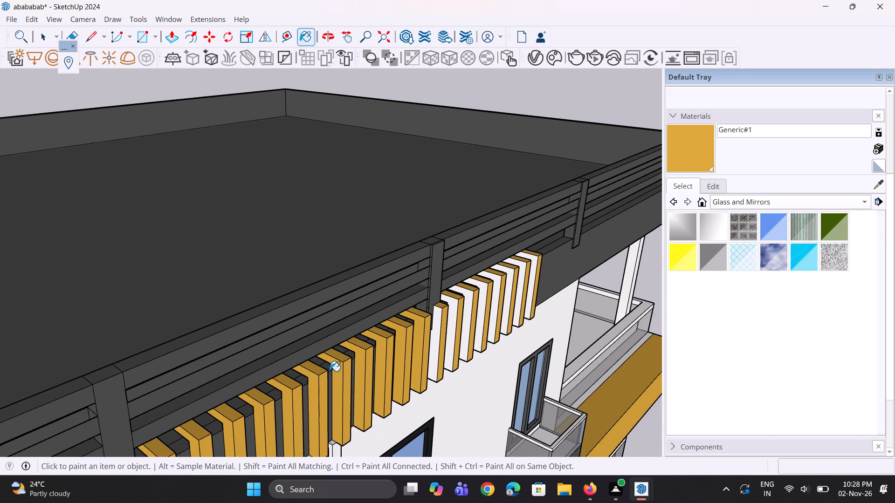
pyautogui.scroll(11, 430, 303)
pyautogui.click(441, 325)
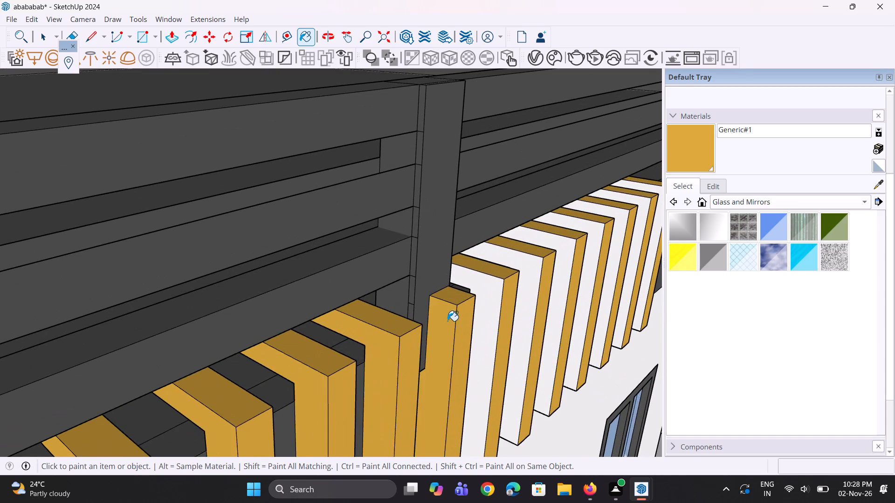
pyautogui.click(480, 303)
pyautogui.click(525, 272)
# Paint the left-hand side faces of the last five roof-level fins at the right end of the row with Generic#1.
pyautogui.scroll(-3, 379, 339)
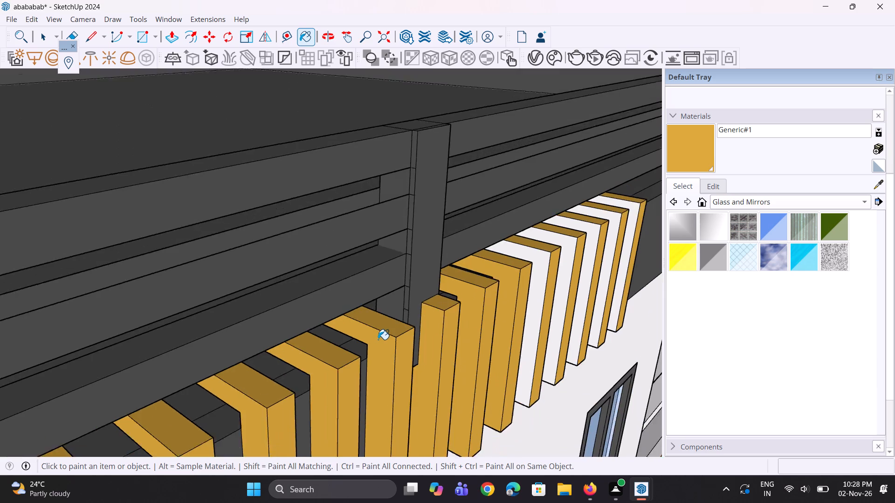
pyautogui.scroll(-7, 378, 340)
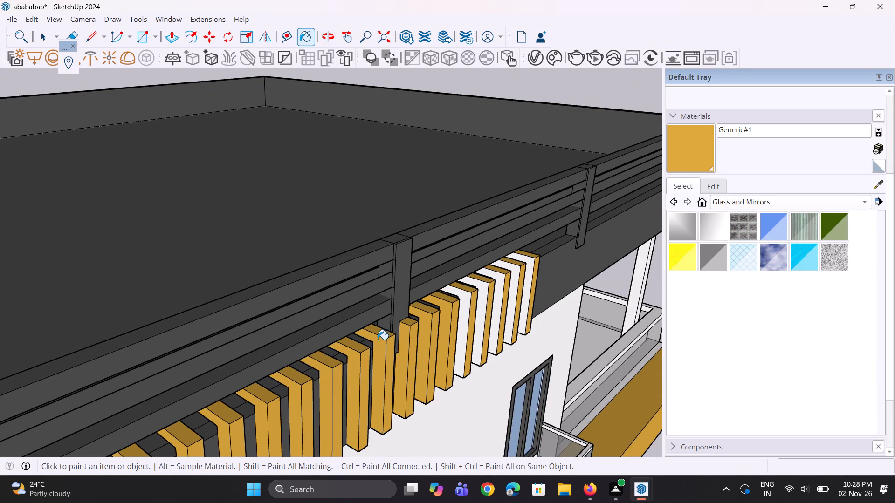
pyautogui.scroll(3, 514, 266)
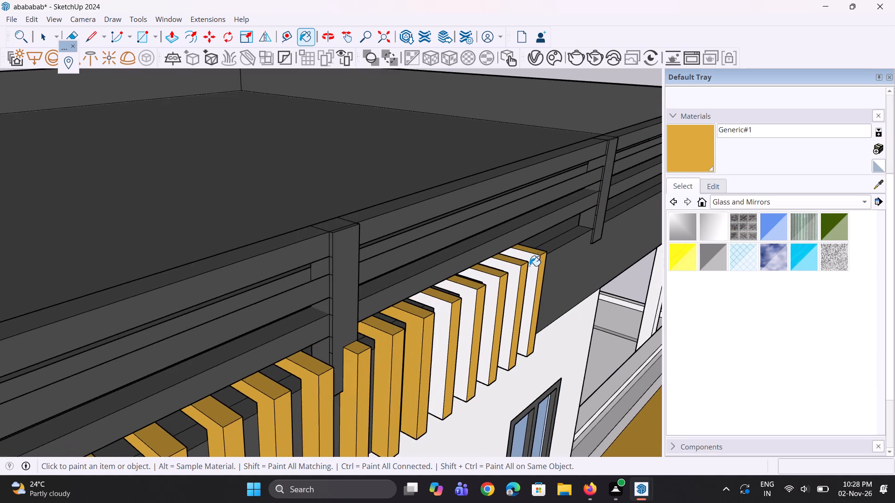
pyautogui.scroll(3, 535, 263)
pyautogui.click(535, 263)
pyautogui.click(507, 278)
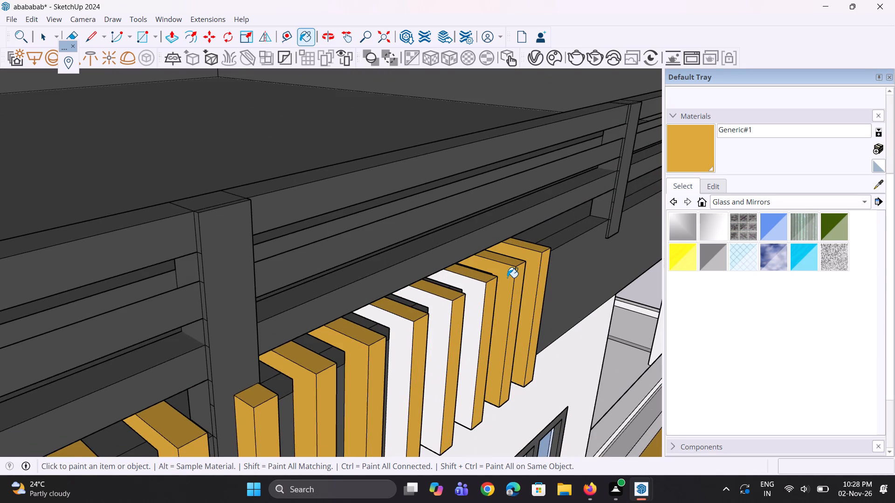
pyautogui.click(476, 294)
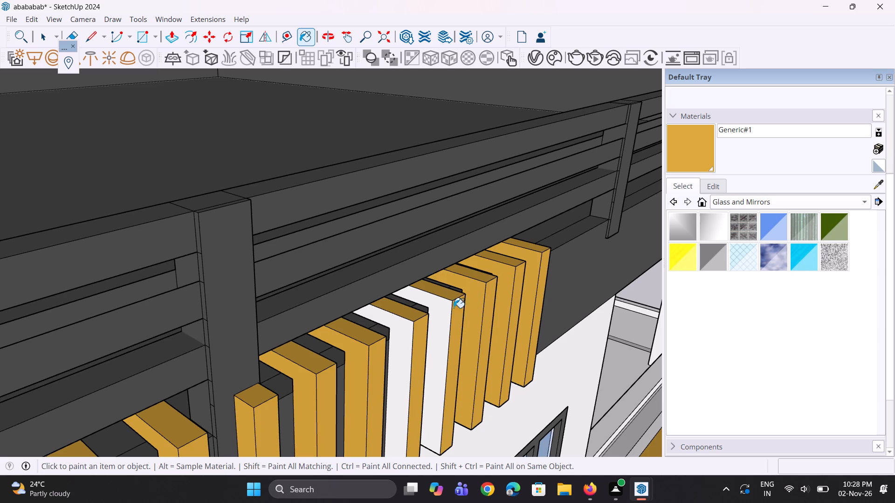
pyautogui.click(434, 318)
pyautogui.click(394, 341)
# Paint the white bottom end faces of the two rightmost roof-level fins with Generic#1.
pyautogui.moveTo(440, 313); pyautogui.dragTo(180, 327, button='middle')
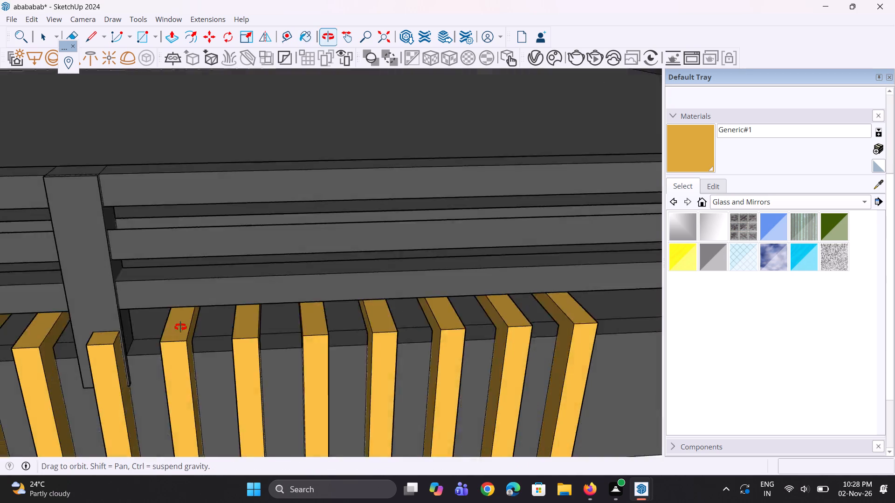
pyautogui.moveTo(180, 327); pyautogui.dragTo(176, 326, button='middle')
pyautogui.scroll(-5, 218, 317)
pyautogui.moveTo(250, 371); pyautogui.dragTo(415, 84, button='middle')
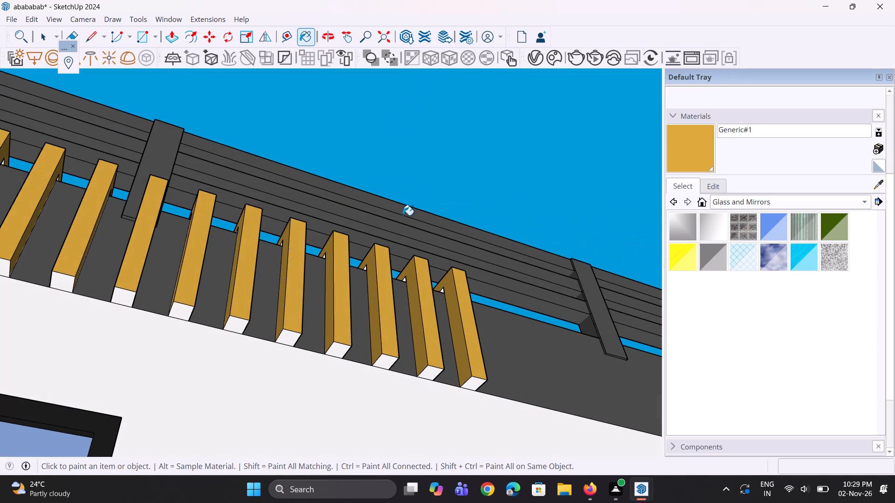
pyautogui.scroll(4, 450, 381)
pyautogui.click(480, 384)
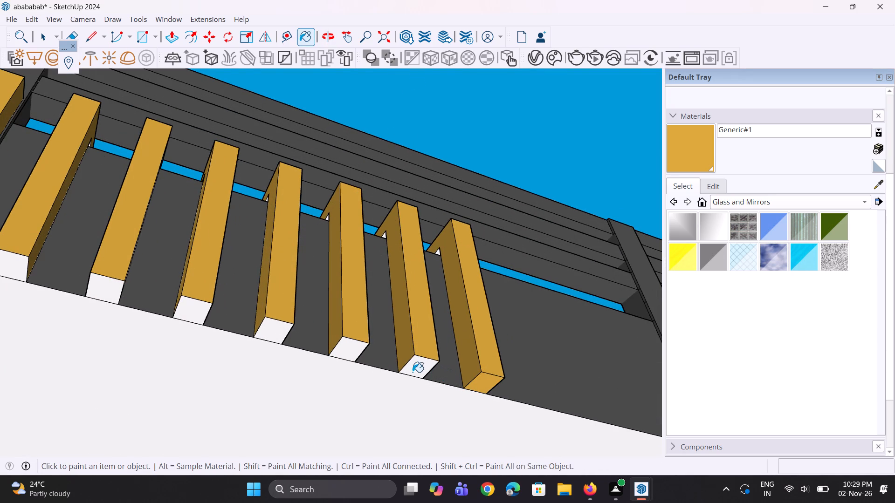
pyautogui.click(413, 372)
# Paint the bottom end faces of the third and fourth roof-level fins from the right end with Generic#1.
pyautogui.scroll(-10, 474, 365)
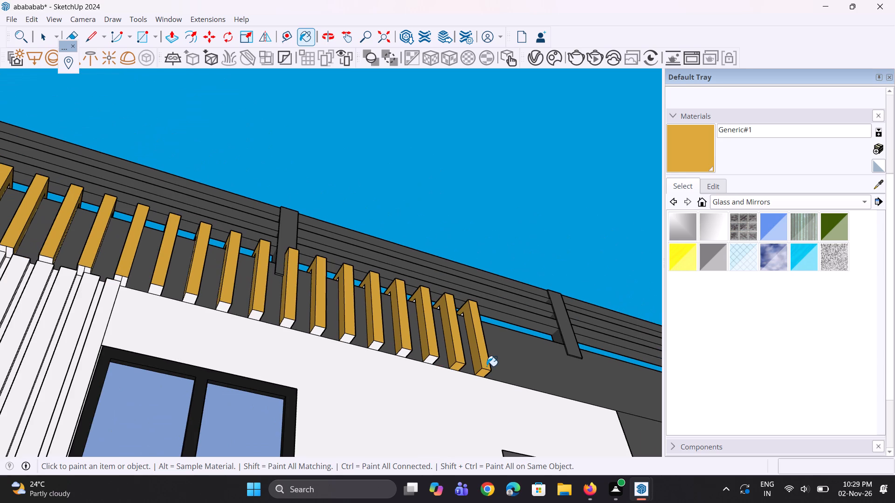
pyautogui.scroll(3, 343, 367)
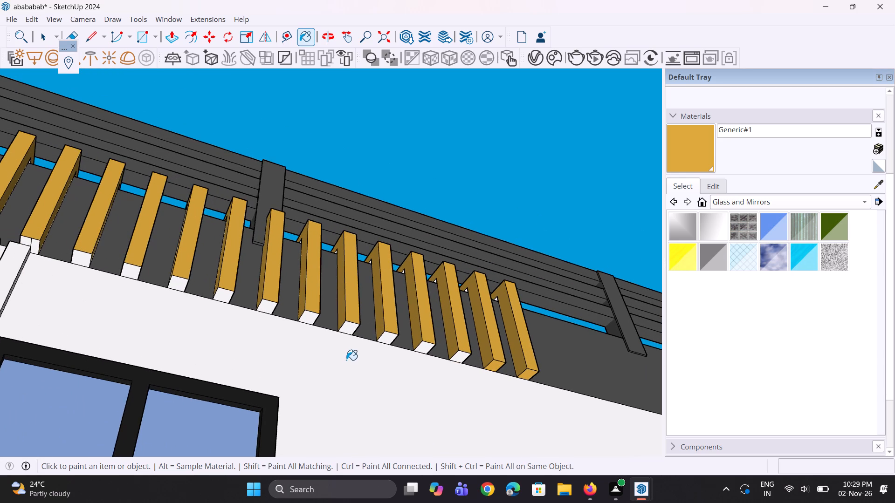
pyautogui.scroll(-5, 411, 332)
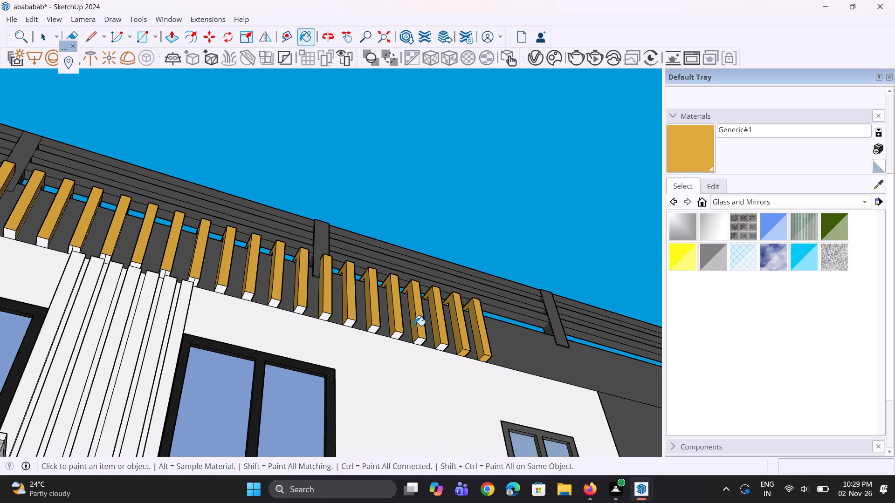
pyautogui.scroll(-3, 414, 326)
pyautogui.scroll(5, 414, 348)
pyautogui.scroll(5, 455, 335)
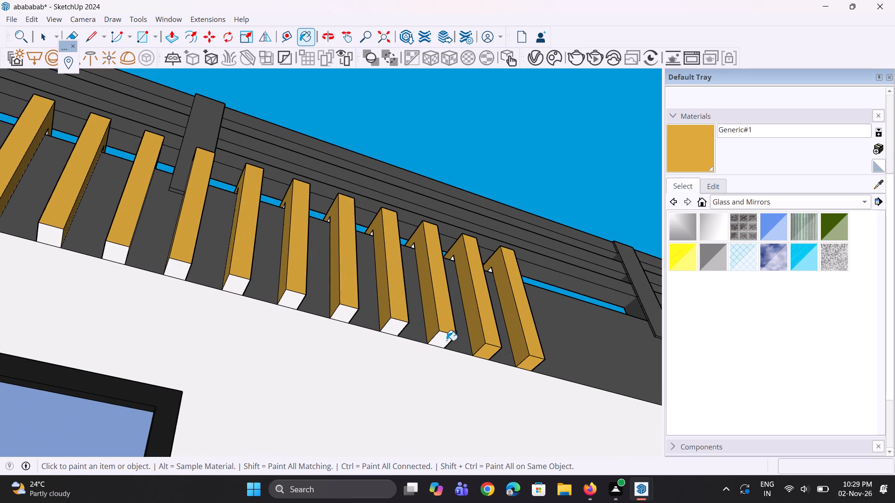
pyautogui.click(447, 340)
pyautogui.click(395, 325)
# Paint the bottom end faces of the fifth, sixth and seventh roof-level fins from the right end with Generic#1.
pyautogui.scroll(-4, 419, 367)
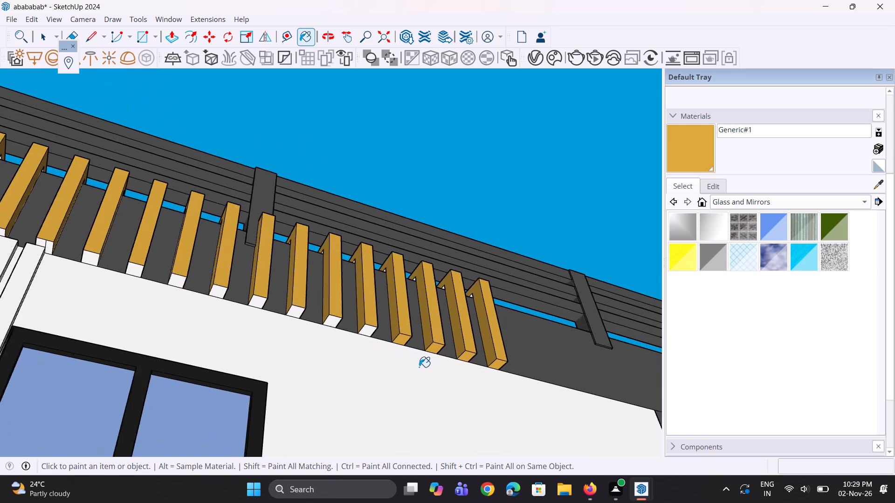
pyautogui.scroll(-2, 419, 367)
pyautogui.scroll(5, 419, 367)
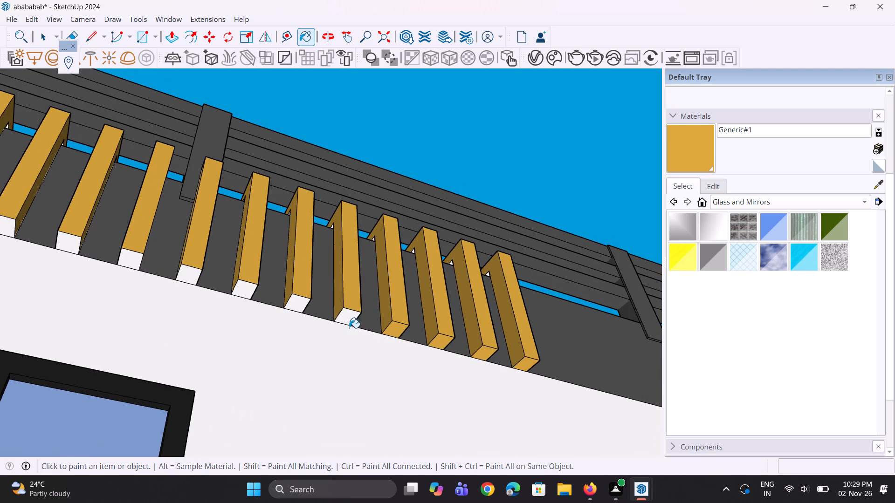
pyautogui.scroll(3, 339, 319)
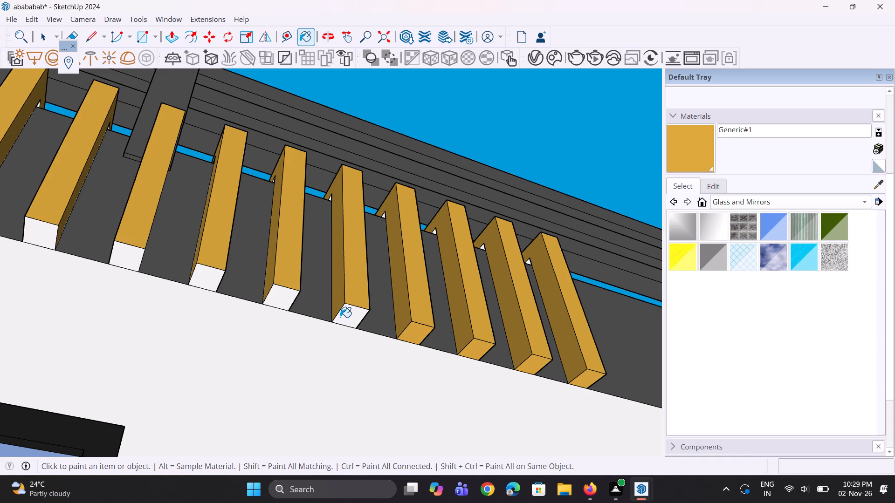
pyautogui.click(341, 317)
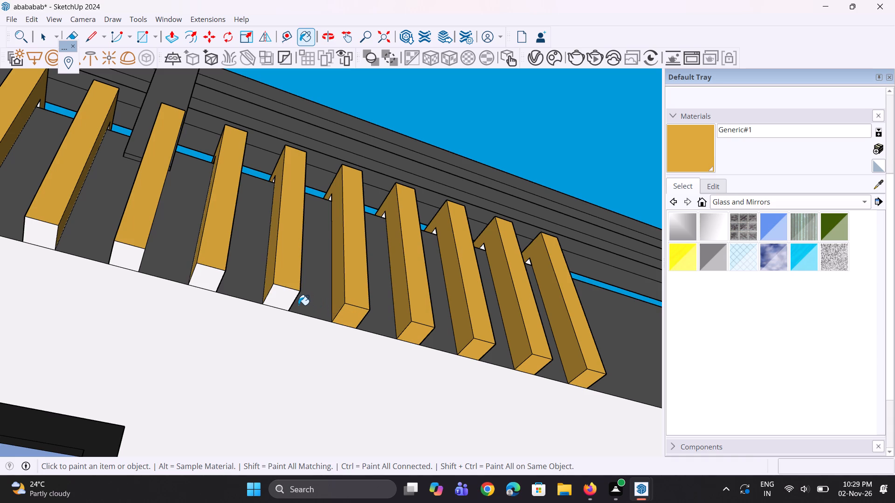
pyautogui.click(282, 299)
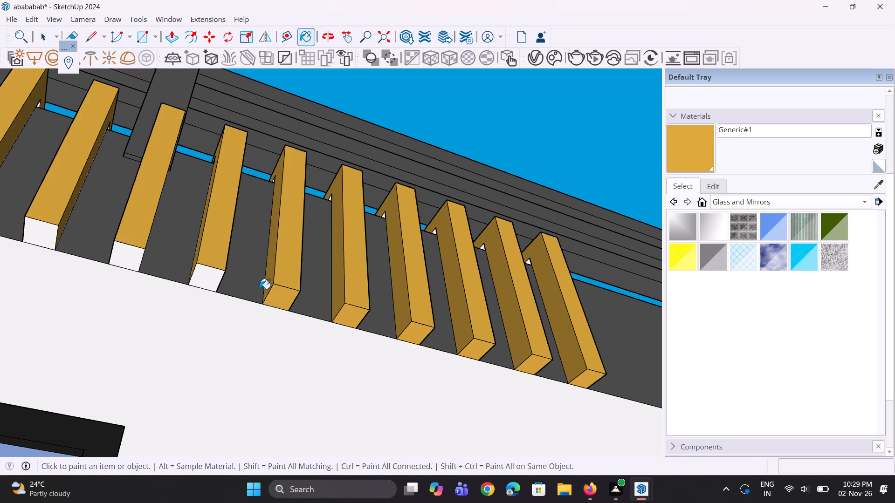
pyautogui.click(202, 287)
# Paint the bottom end faces of the fin at the railing post and the two fins left of it with Generic#1.
pyautogui.scroll(-4, 427, 309)
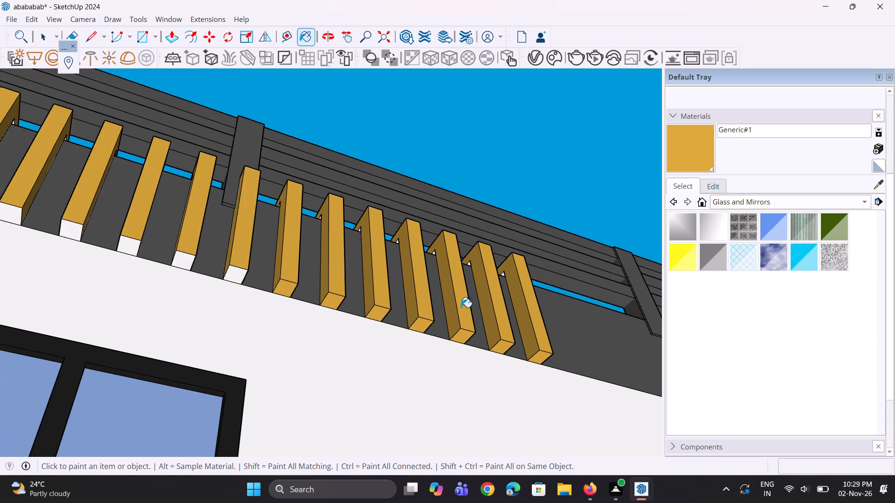
pyautogui.scroll(-10, 461, 307)
pyautogui.scroll(4, 365, 261)
pyautogui.scroll(7, 401, 322)
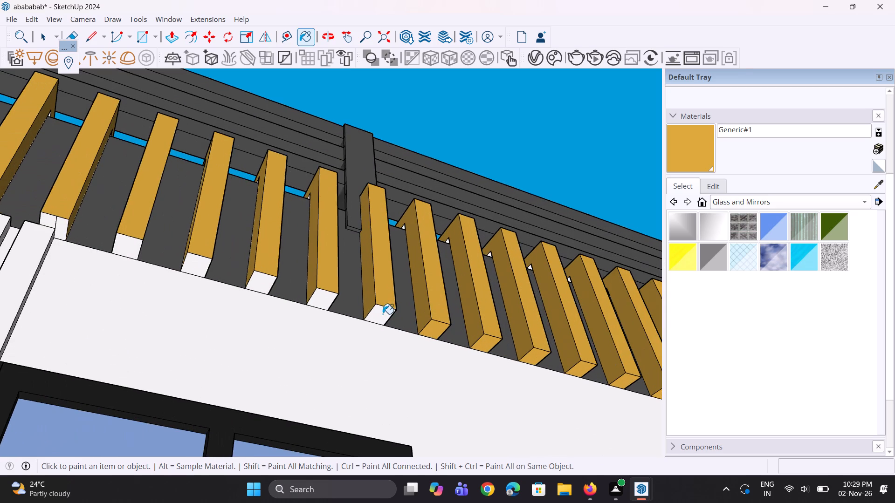
pyautogui.click(381, 314)
pyautogui.click(320, 303)
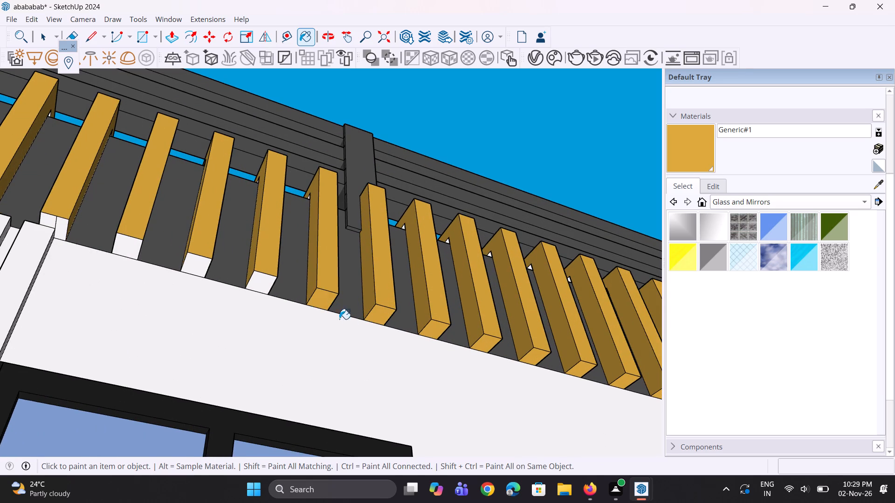
pyautogui.scroll(-6, 432, 368)
pyautogui.scroll(3, 351, 317)
pyautogui.click(333, 323)
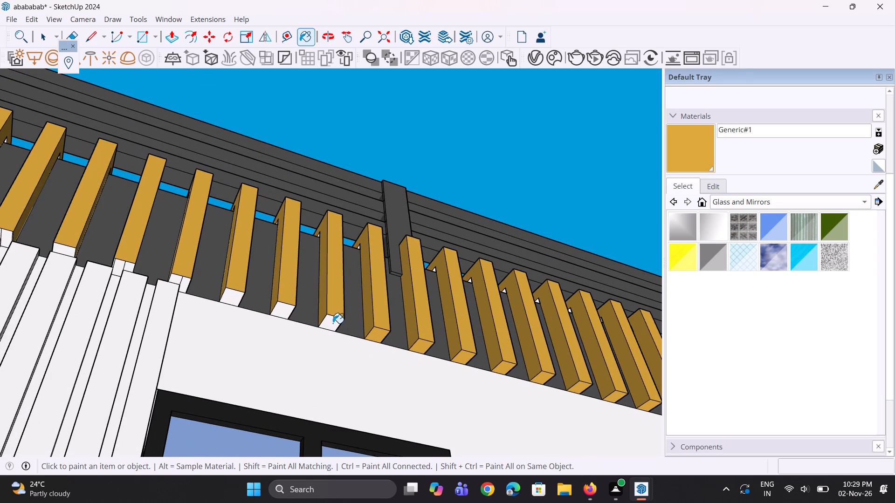
# Paint the bottom end faces of the two remaining fins right of the vertical white wall battens with Generic#1.
pyautogui.scroll(-5, 407, 405)
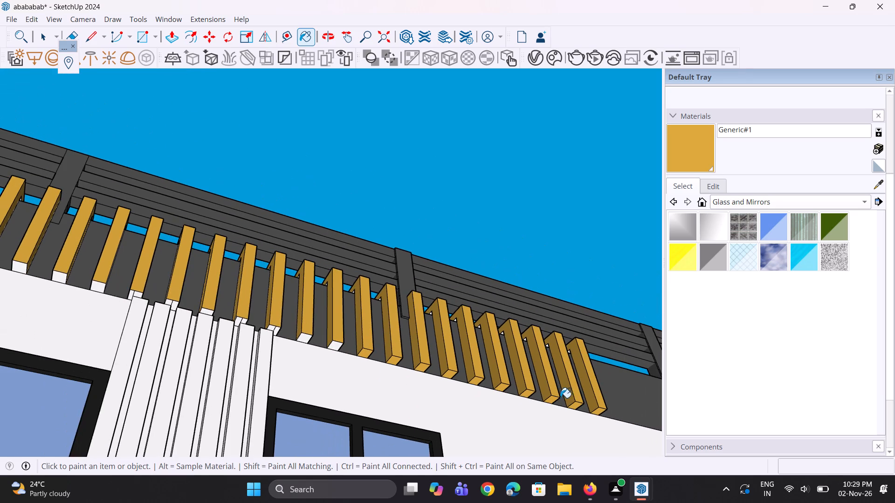
pyautogui.scroll(-4, 573, 399)
pyautogui.scroll(8, 417, 354)
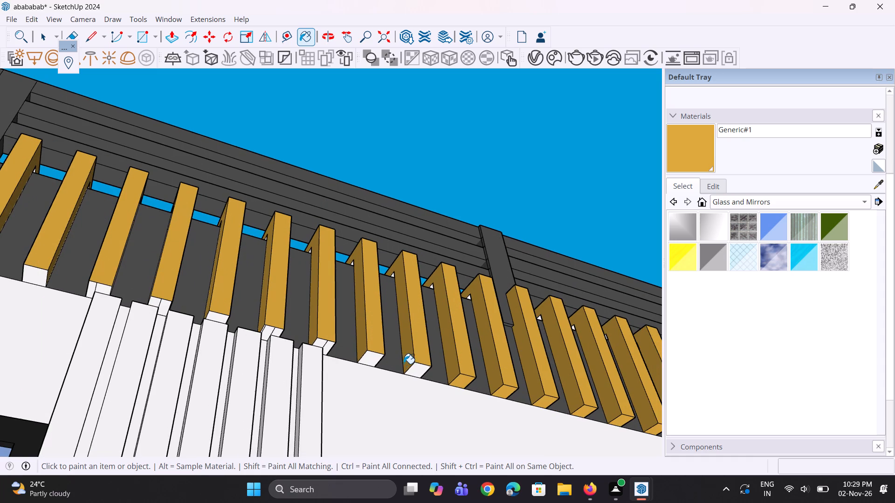
pyautogui.click(417, 369)
pyautogui.click(368, 358)
# Paint both parts of the split bottom end face on the fin above the rightmost white wall batten with Generic#1.
pyautogui.scroll(3, 314, 333)
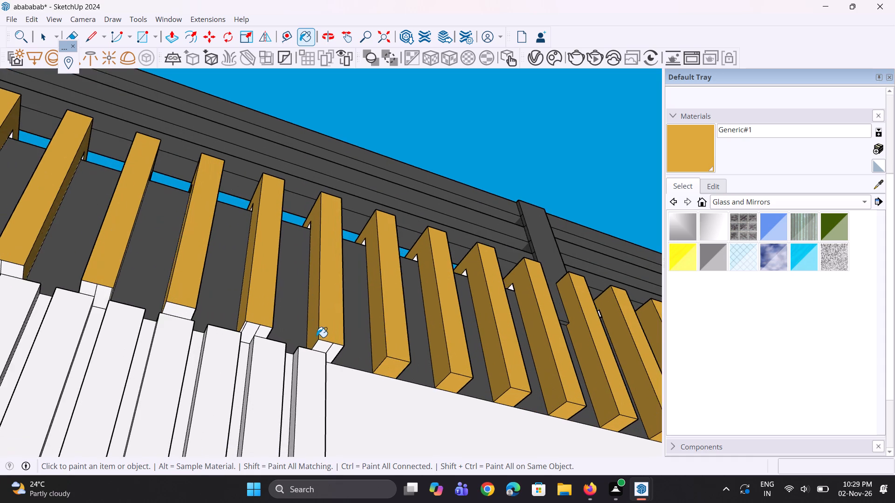
pyautogui.scroll(4, 321, 343)
pyautogui.click(322, 345)
pyautogui.click(335, 354)
pyautogui.scroll(6, 335, 354)
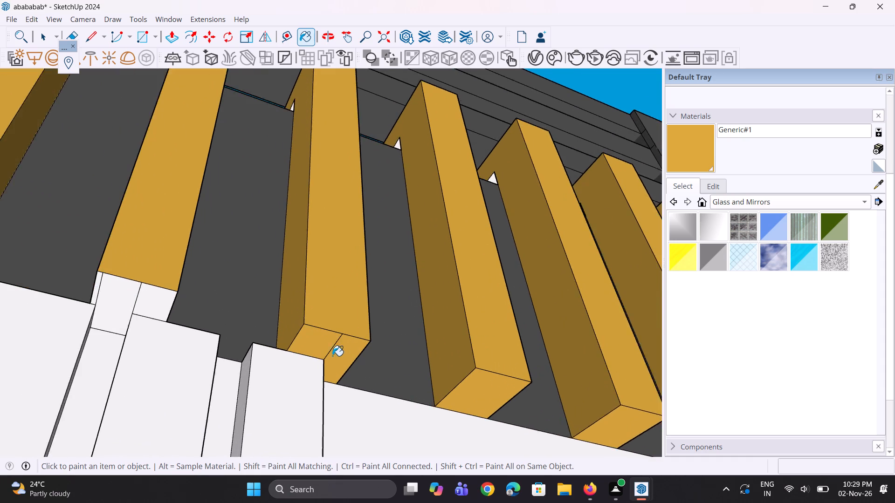
pyautogui.scroll(-8, 469, 378)
pyautogui.moveTo(374, 340); pyautogui.dragTo(379, 345, button='middle')
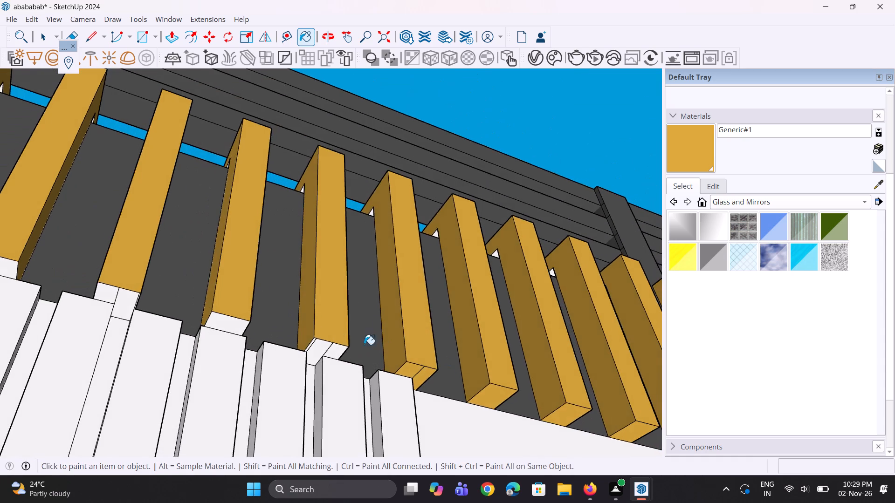
# Paint the bottom end faces of the second and third fins from the right above the white wall battens with Generic#1, including every split part.
pyautogui.scroll(9, 336, 351)
pyautogui.click(303, 349)
pyautogui.click(338, 349)
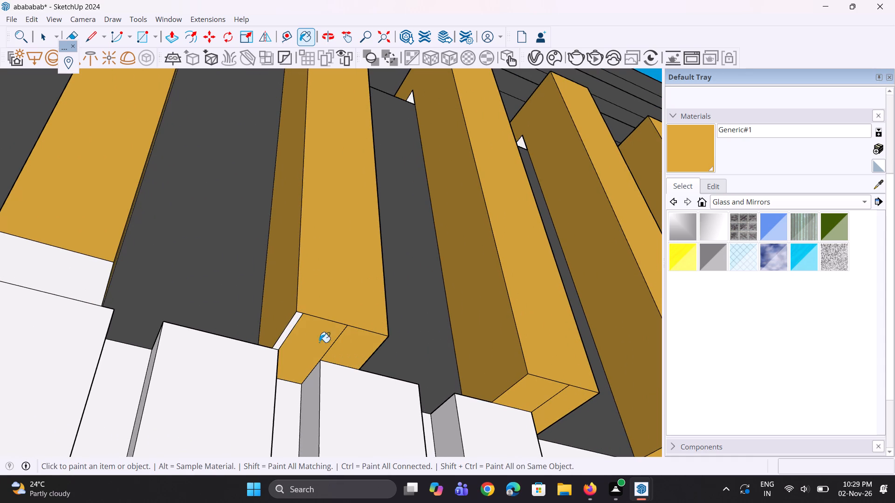
pyautogui.click(289, 329)
pyautogui.scroll(-5, 340, 360)
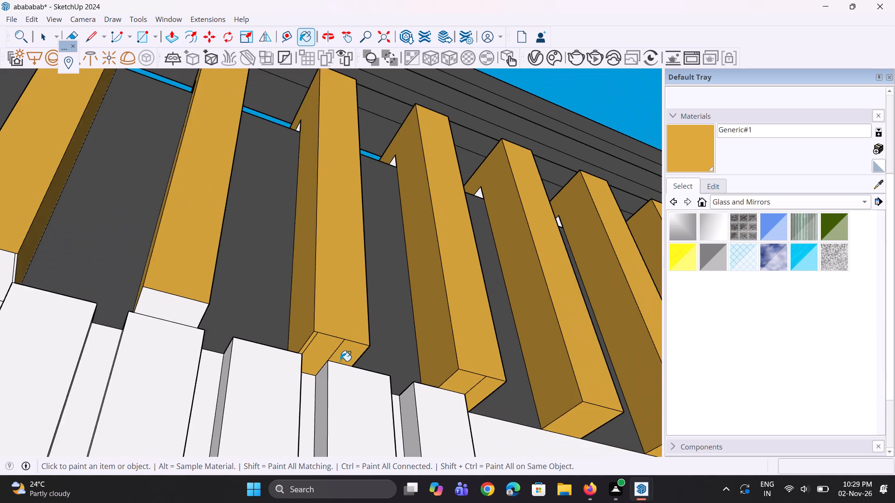
pyautogui.scroll(-6, 344, 365)
pyautogui.scroll(3, 257, 333)
pyautogui.click(247, 332)
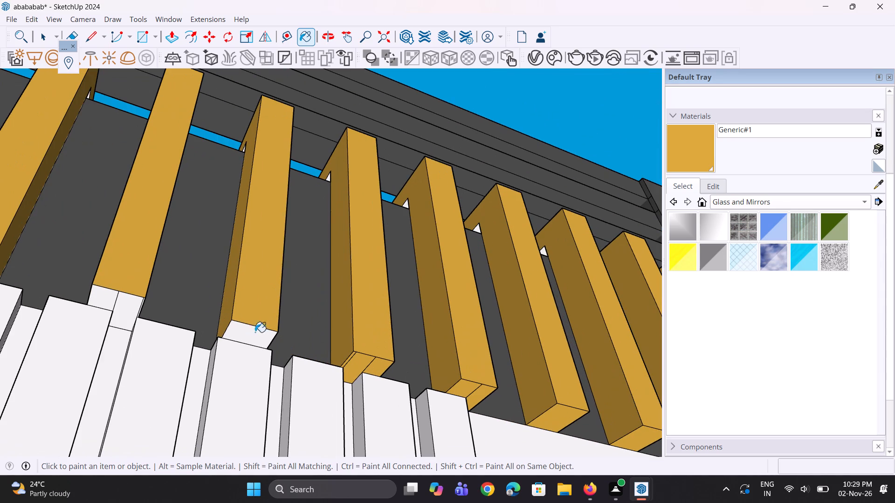
# Paint both parts of the split bottom end faces on the two leftmost fins above the white wall battens with Generic#1.
pyautogui.scroll(-8, 503, 327)
pyautogui.scroll(1, 370, 301)
pyautogui.moveTo(372, 301); pyautogui.dragTo(392, 303, button='middle')
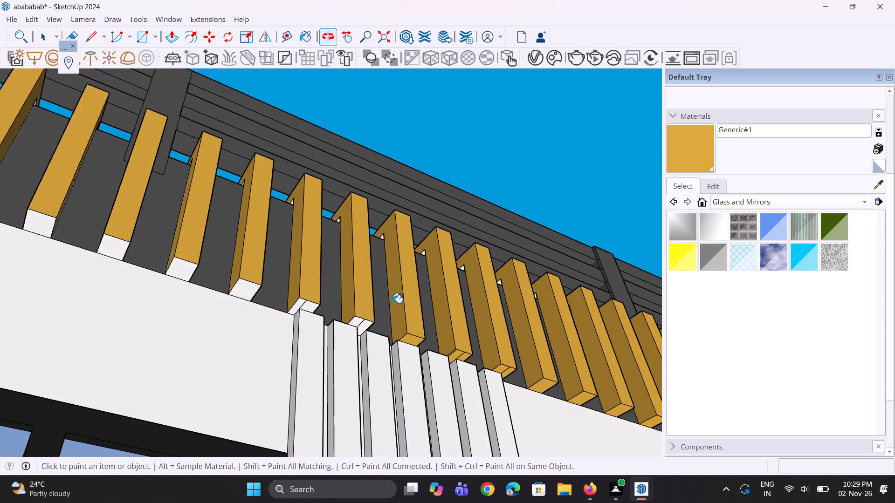
pyautogui.scroll(5, 319, 331)
pyautogui.scroll(3, 391, 320)
pyautogui.click(381, 317)
pyautogui.click(395, 319)
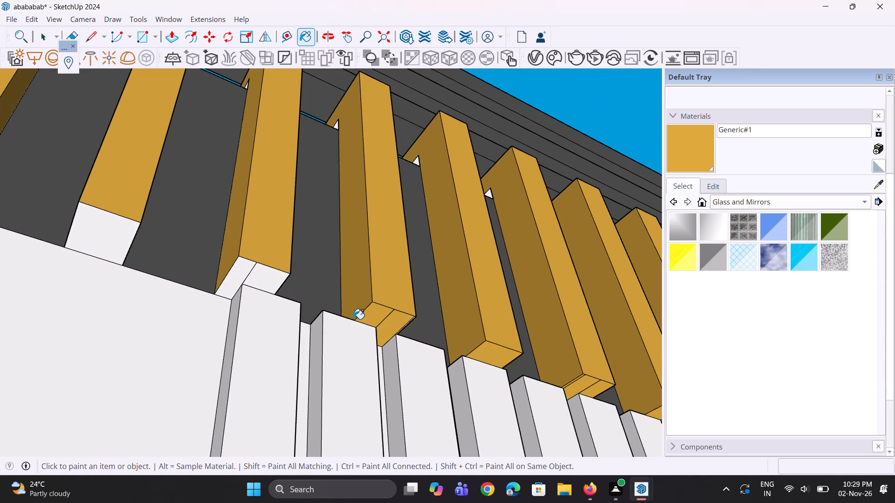
pyautogui.click(268, 281)
pyautogui.click(243, 270)
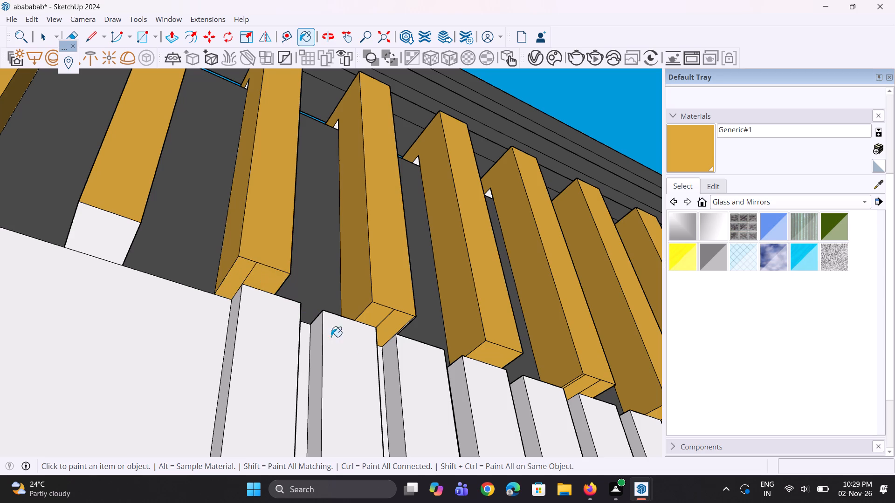
# Paint the bottom end faces of the two fins immediately left of the white wall battens with Generic#1.
pyautogui.scroll(-12, 463, 321)
pyautogui.moveTo(313, 281); pyautogui.dragTo(338, 287, button='middle')
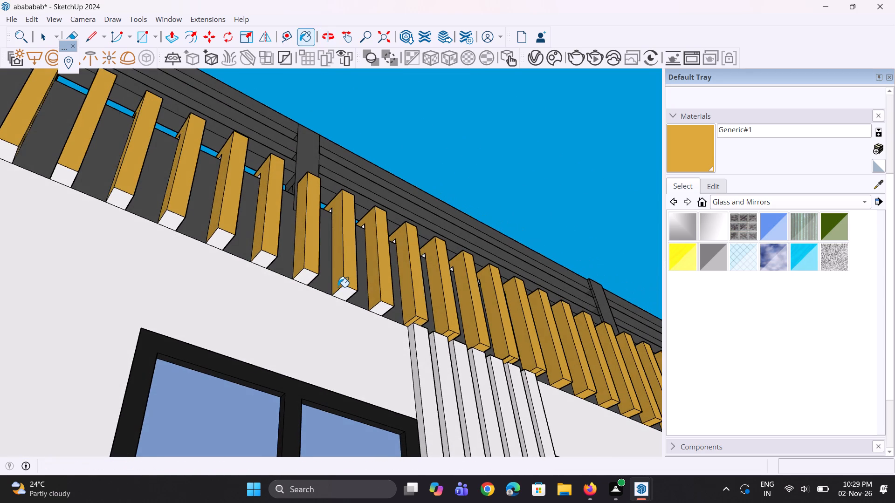
pyautogui.scroll(4, 307, 239)
pyautogui.scroll(4, 392, 315)
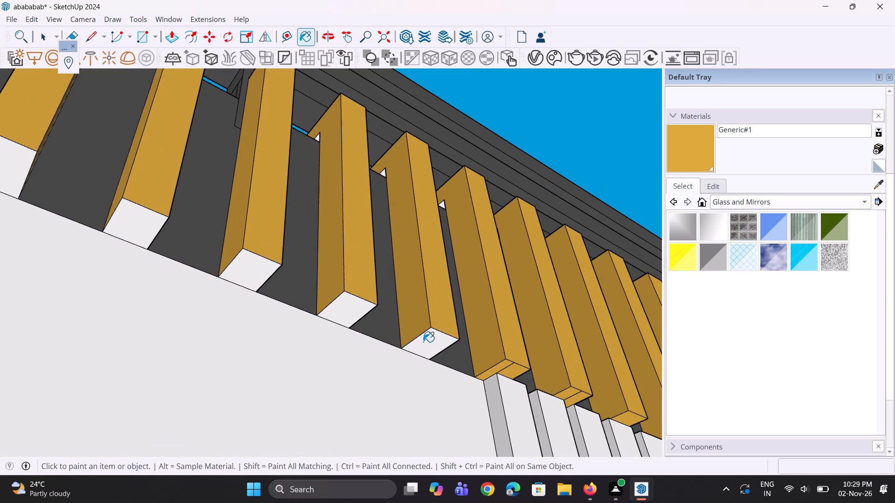
pyautogui.click(423, 343)
pyautogui.click(353, 313)
# Paint the bottom end faces of the first four roof-level fins from the left end with Generic#1.
pyautogui.scroll(-4, 358, 339)
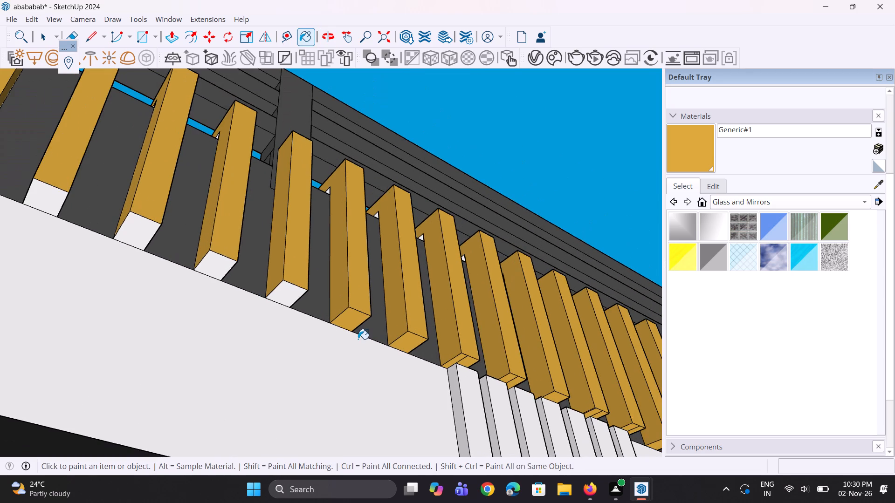
pyautogui.scroll(-4, 355, 350)
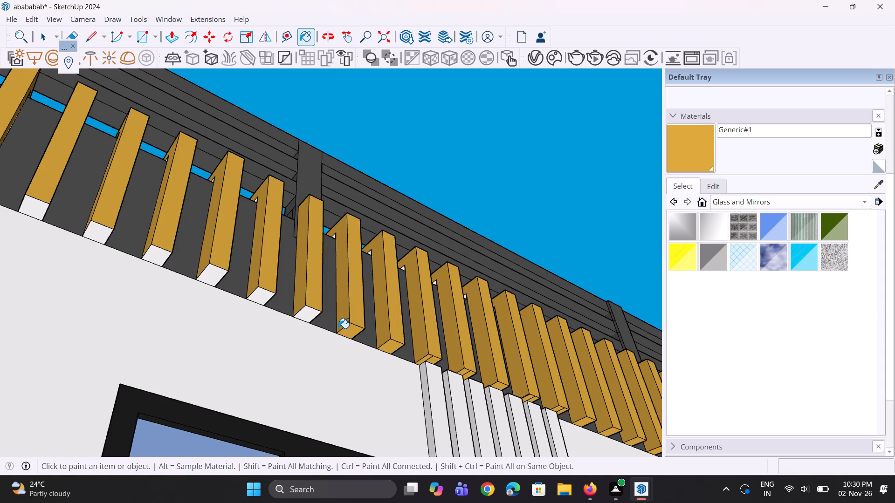
pyautogui.scroll(-4, 360, 316)
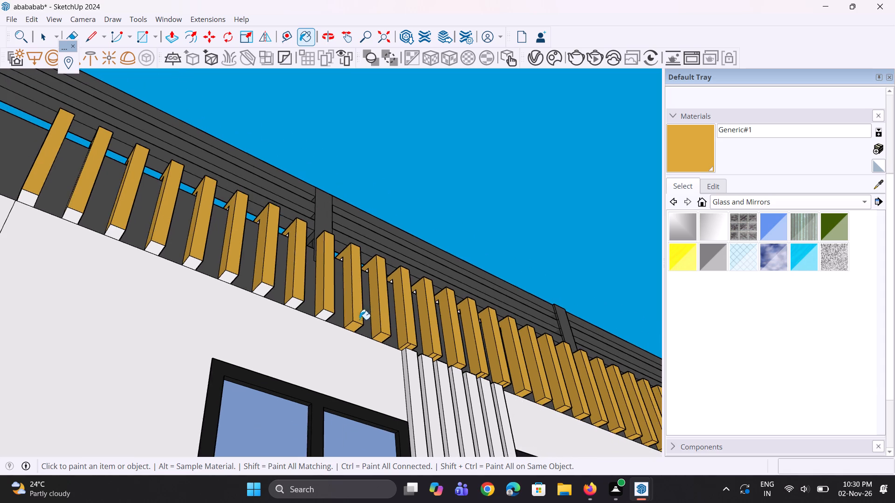
pyautogui.scroll(-5, 432, 409)
pyautogui.scroll(3, 235, 300)
pyautogui.scroll(5, 178, 289)
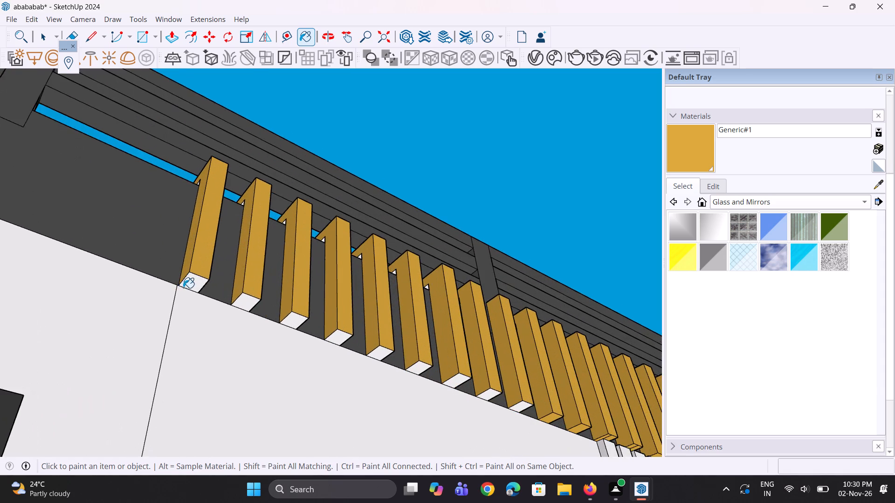
pyautogui.scroll(3, 186, 288)
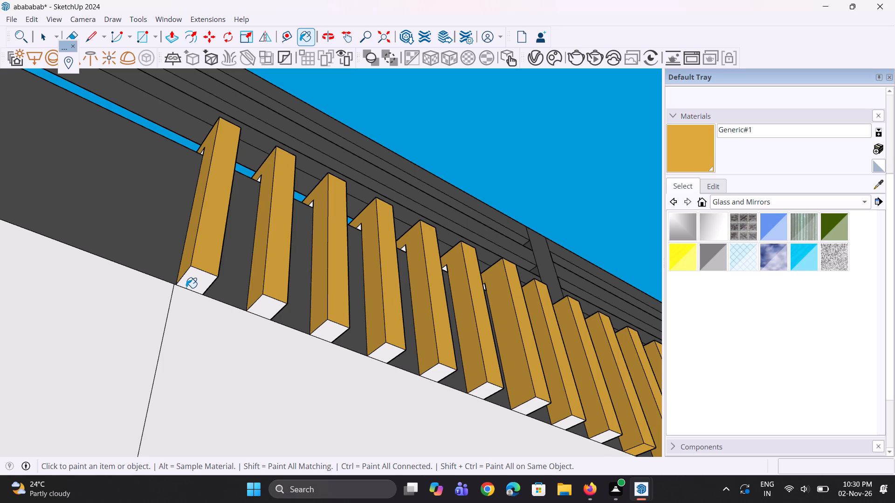
pyautogui.click(198, 280)
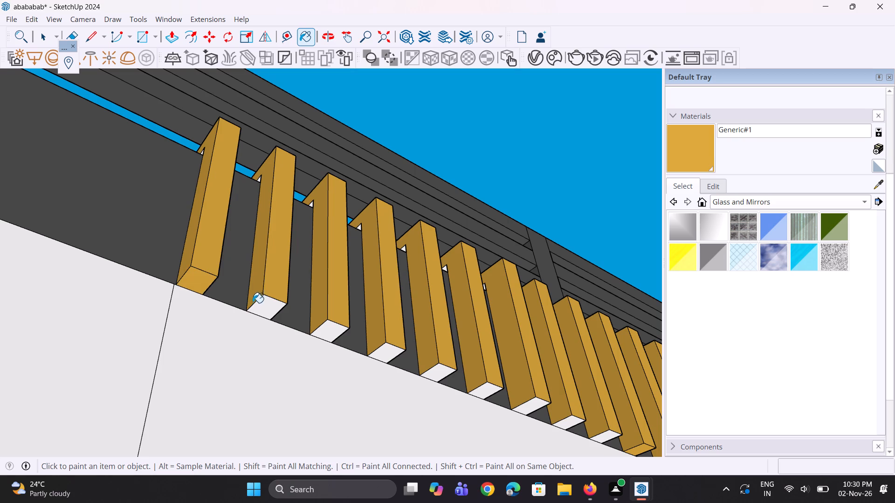
pyautogui.click(259, 307)
pyautogui.click(327, 332)
pyautogui.click(384, 355)
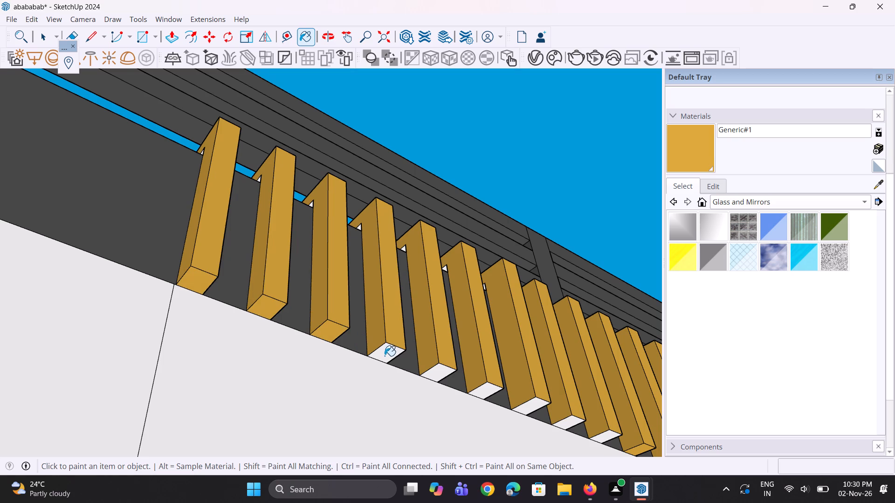
# Paint the bottom end faces of the fifth and sixth roof-level fins from the left end with Generic#1.
pyautogui.scroll(-5, 295, 369)
pyautogui.scroll(4, 355, 391)
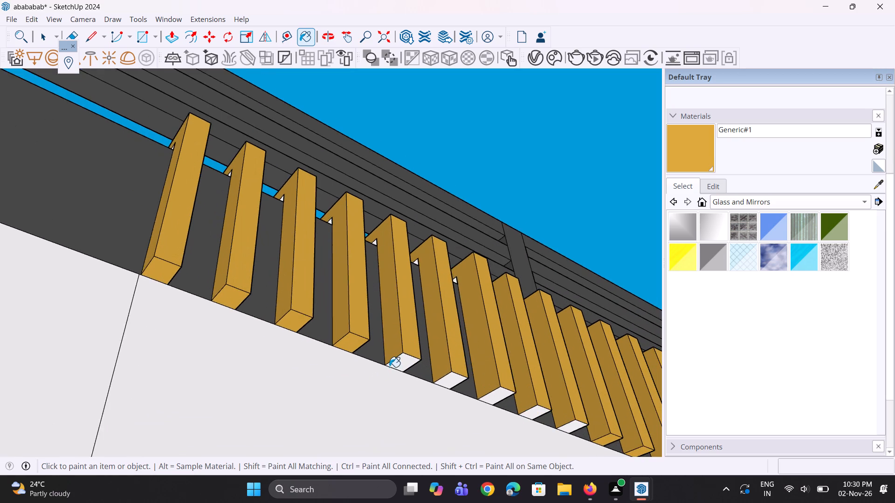
pyautogui.scroll(2, 390, 367)
pyautogui.click(411, 358)
pyautogui.click(468, 387)
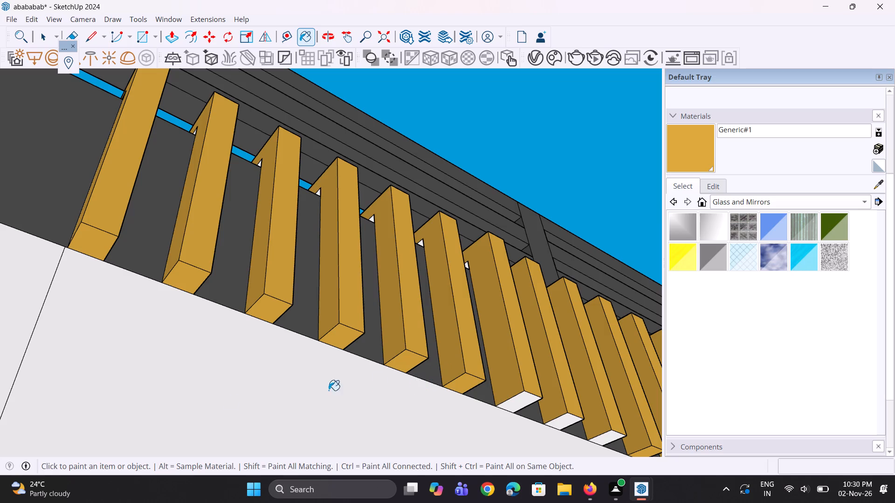
# Paint the bottom end faces of the seventh, eighth and ninth roof-level fins from the left end with Generic#1.
pyautogui.scroll(-12, 208, 405)
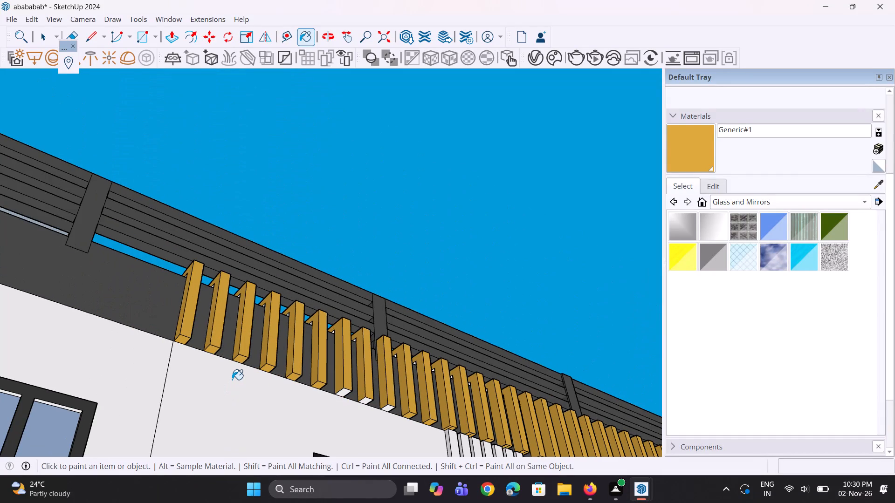
pyautogui.scroll(6, 282, 383)
pyautogui.scroll(3, 360, 391)
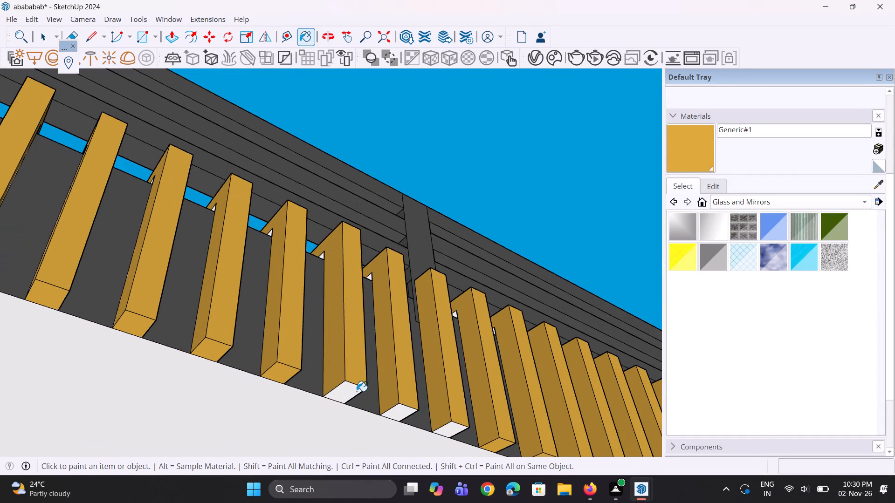
pyautogui.click(352, 391)
pyautogui.click(400, 412)
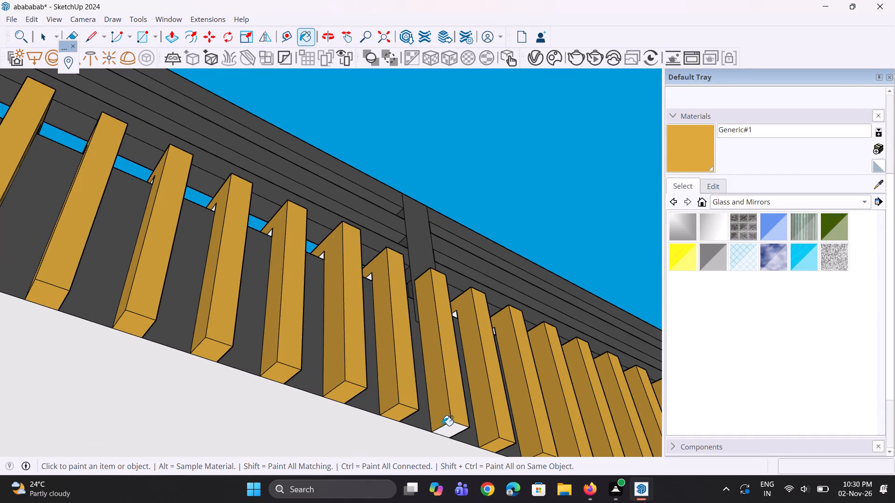
pyautogui.click(445, 428)
# Erase the dividing edges across the bottom end faces of the two leftmost fins above the white wall battens.
pyautogui.scroll(-6, 450, 424)
pyautogui.scroll(-5, 351, 296)
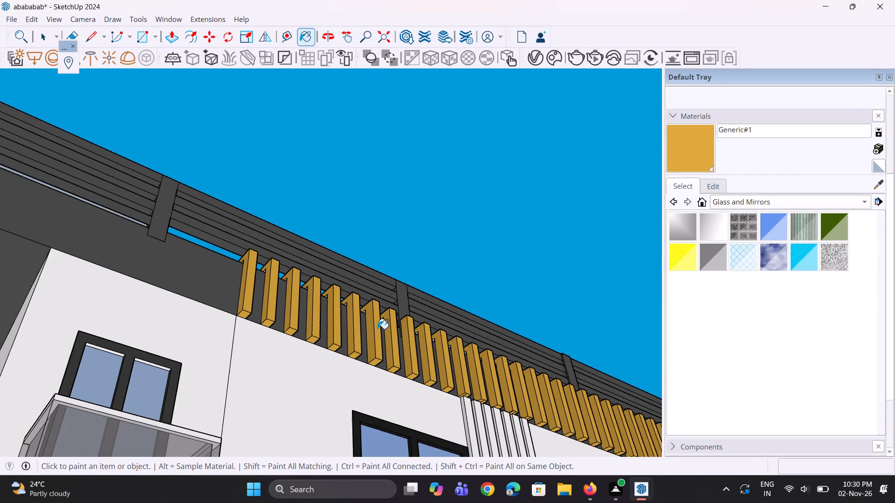
pyautogui.moveTo(401, 348); pyautogui.dragTo(382, 350, button='middle')
pyautogui.scroll(5, 435, 387)
pyautogui.scroll(4, 502, 422)
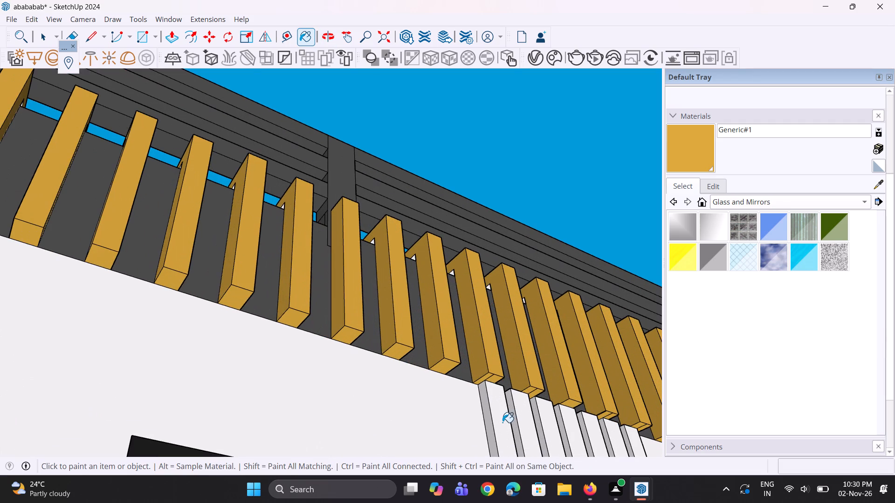
pyautogui.press('e')
pyautogui.scroll(4, 451, 379)
pyautogui.scroll(4, 490, 374)
pyautogui.scroll(4, 533, 383)
pyautogui.click(533, 383)
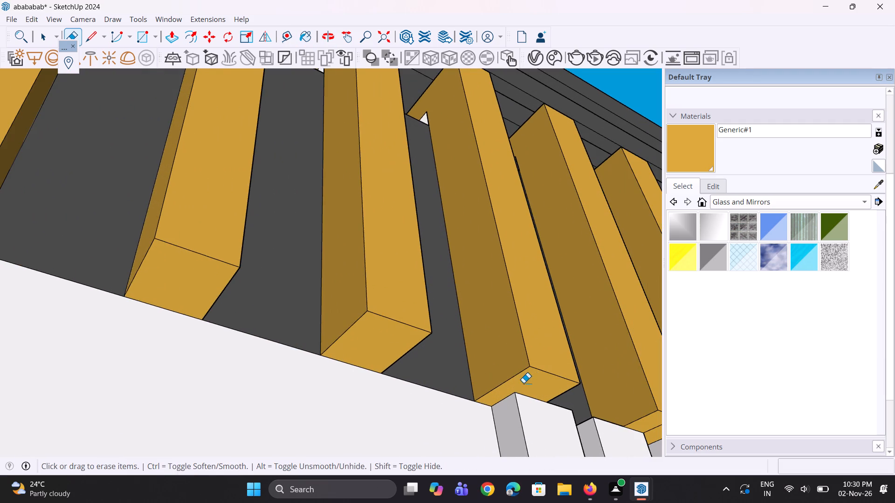
pyautogui.scroll(-12, 236, 368)
pyautogui.scroll(5, 377, 441)
pyautogui.scroll(3, 396, 363)
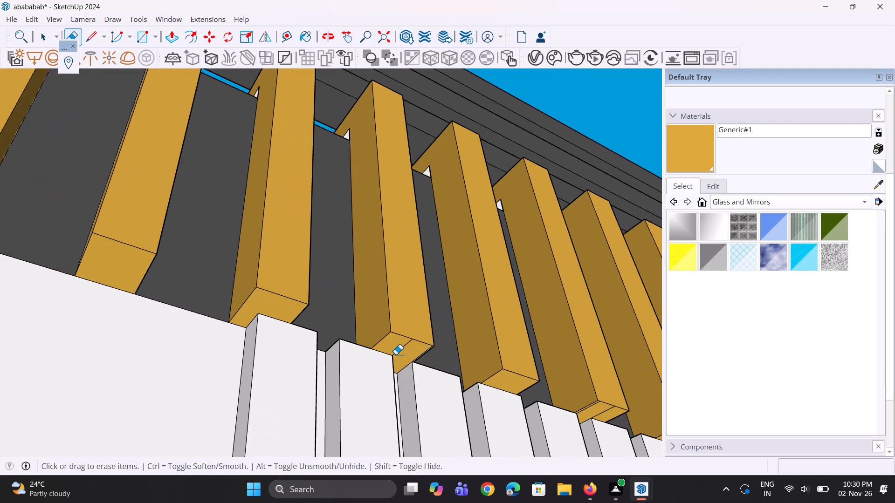
pyautogui.click(396, 353)
# Erase the dividing edges across the bottom end faces of the two rightmost fins above the white wall battens.
pyautogui.scroll(-7, 207, 313)
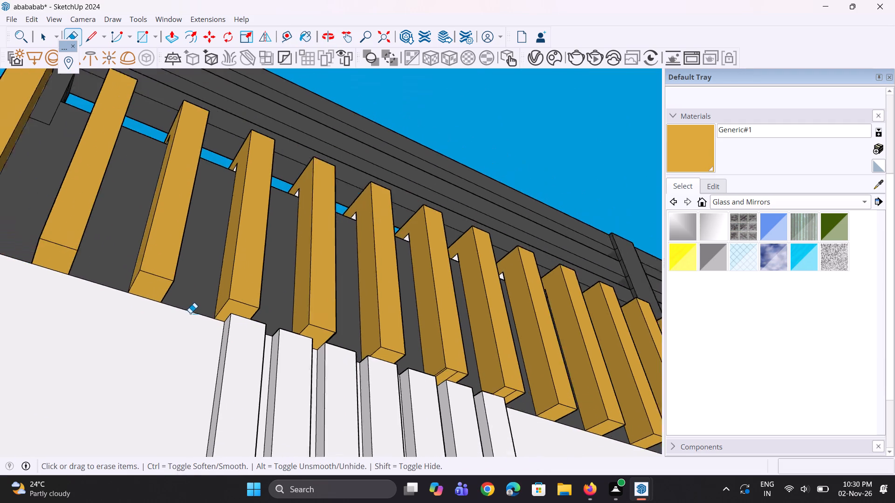
pyautogui.scroll(-2, 190, 313)
pyautogui.scroll(11, 403, 381)
pyautogui.moveTo(392, 351); pyautogui.dragTo(385, 350)
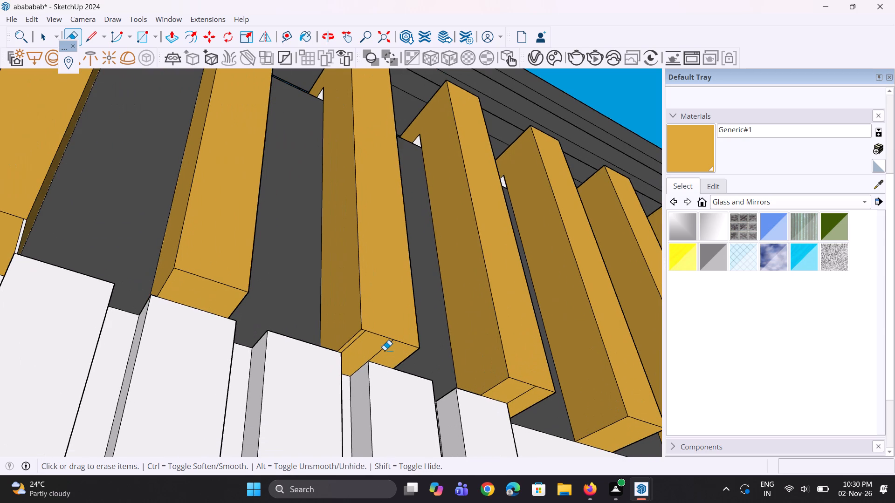
pyautogui.moveTo(385, 350); pyautogui.dragTo(384, 350)
pyautogui.scroll(5, 361, 343)
pyautogui.click(355, 336)
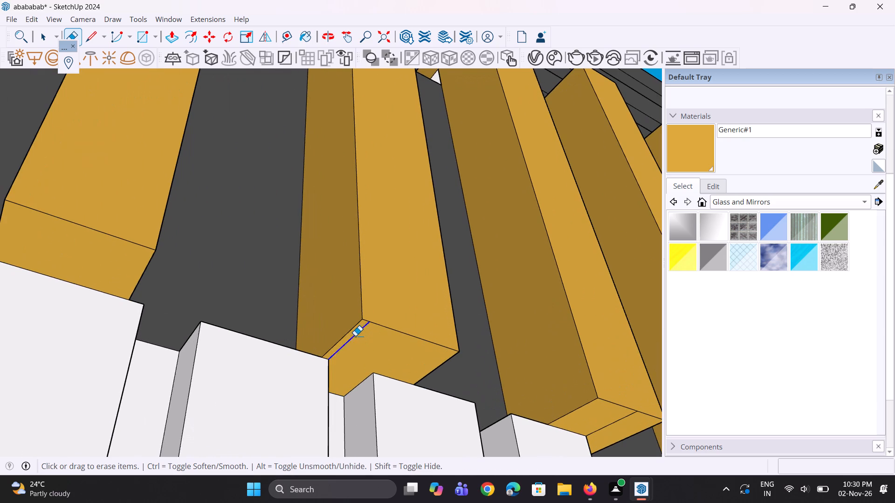
pyautogui.scroll(-9, 237, 367)
pyautogui.scroll(6, 440, 408)
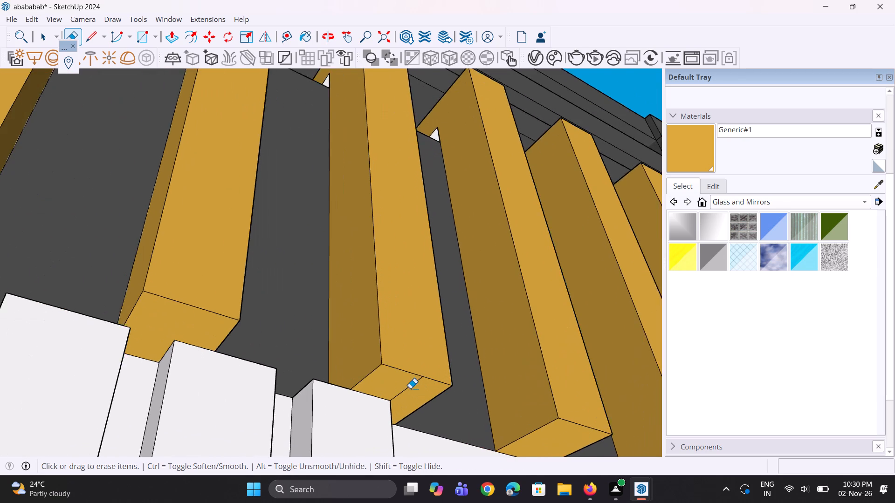
pyautogui.click(406, 385)
# Examine the roof-level fins from below and the front facade as a whole for remaining unpainted surfaces.
pyautogui.moveTo(405, 385); pyautogui.dragTo(179, 415, button='middle')
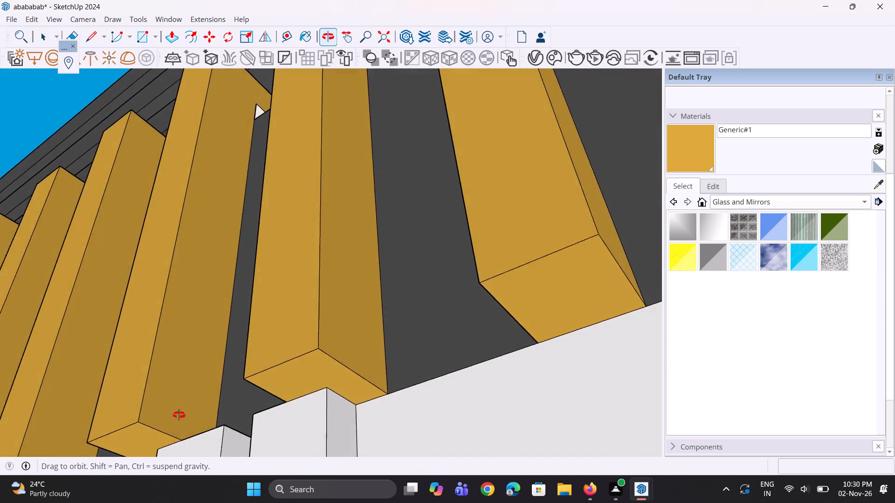
pyautogui.moveTo(179, 415); pyautogui.dragTo(385, 439, button='middle')
pyautogui.scroll(-19, 347, 386)
pyautogui.scroll(-1, 321, 323)
pyautogui.moveTo(313, 331); pyautogui.dragTo(306, 360, button='middle')
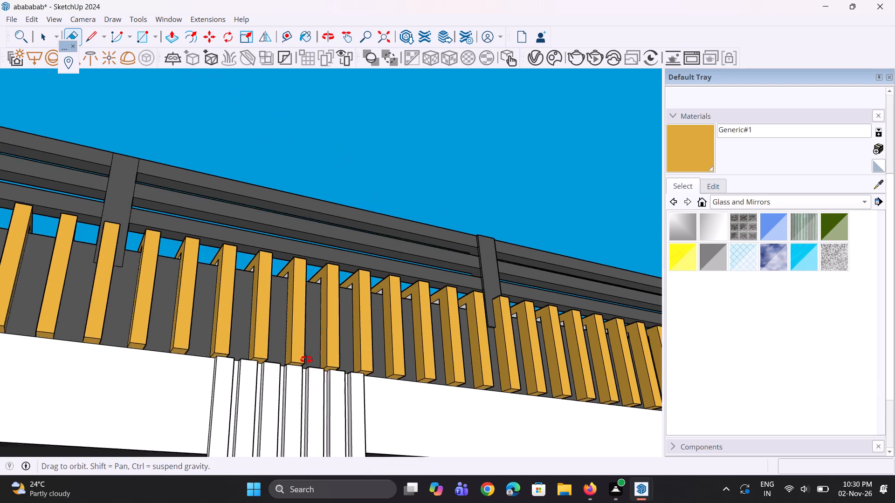
pyautogui.scroll(-1, 306, 360)
pyautogui.moveTo(306, 360); pyautogui.dragTo(308, 430, button='middle')
pyautogui.scroll(-11, 351, 325)
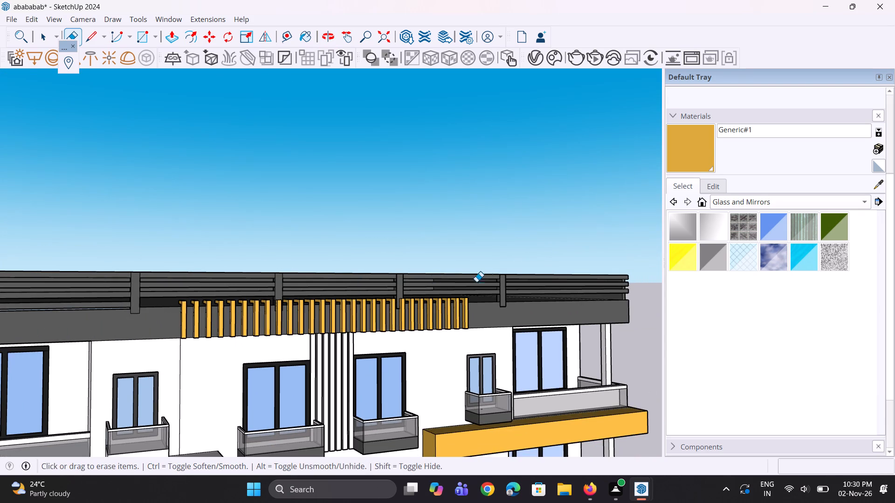
pyautogui.scroll(-10, 491, 284)
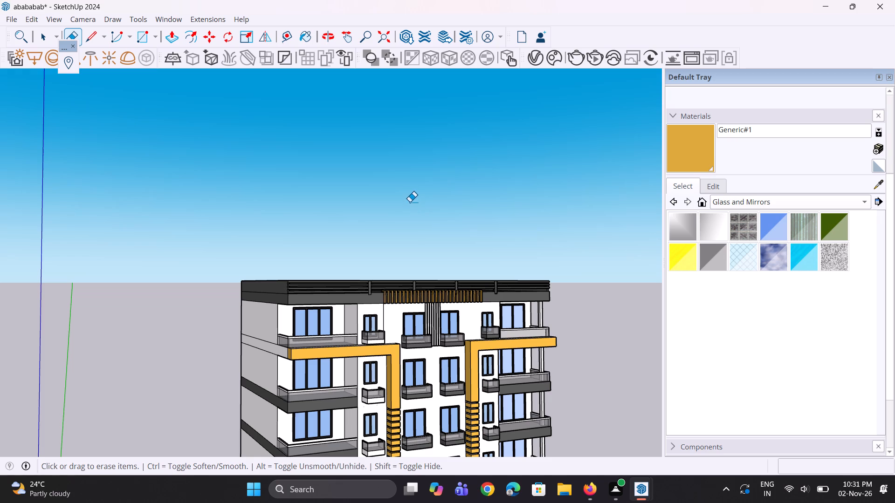
pyautogui.scroll(5, 403, 264)
pyautogui.scroll(4, 456, 409)
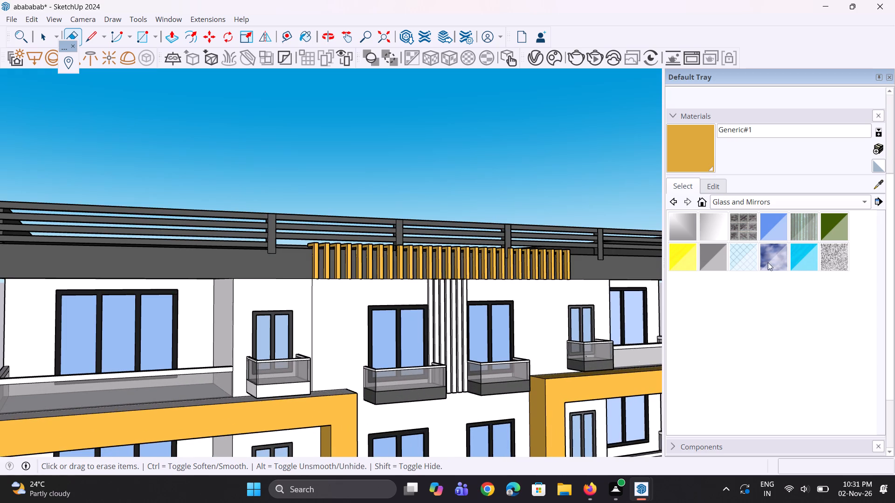
# Sample the dark grey Generic material from the roof-level band and paint the white faces of the vertical wall battens between the top-floor windows.
pyautogui.click(874, 182)
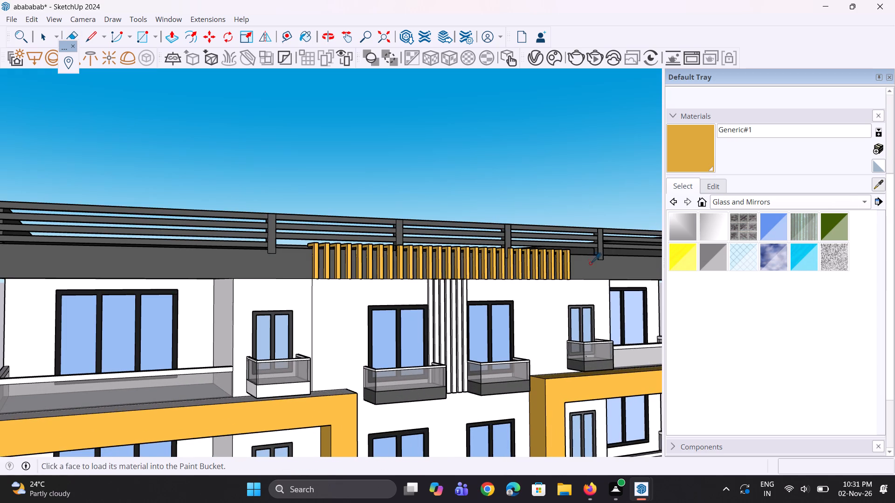
pyautogui.click(592, 267)
pyautogui.scroll(4, 385, 385)
pyautogui.scroll(8, 482, 332)
pyautogui.moveTo(480, 331); pyautogui.dragTo(441, 352, button='middle')
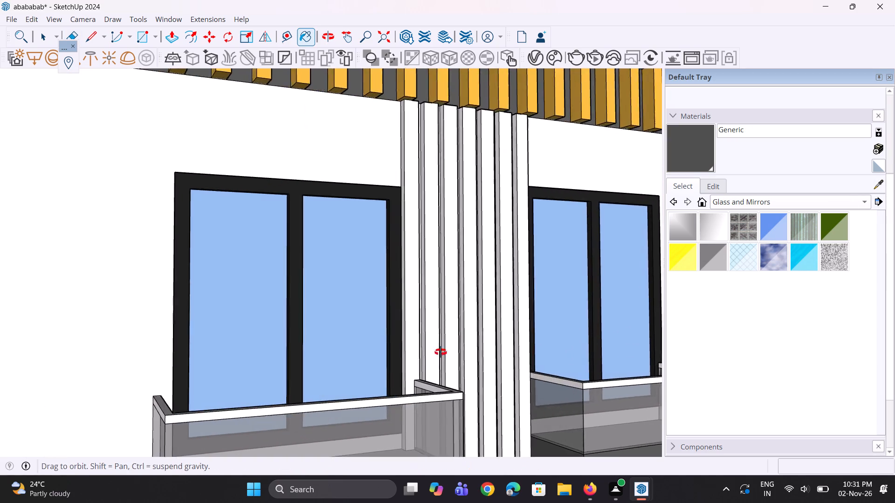
pyautogui.moveTo(441, 352); pyautogui.dragTo(350, 385, button='middle')
pyautogui.scroll(2, 394, 361)
pyautogui.click(394, 361)
pyautogui.scroll(4, 430, 361)
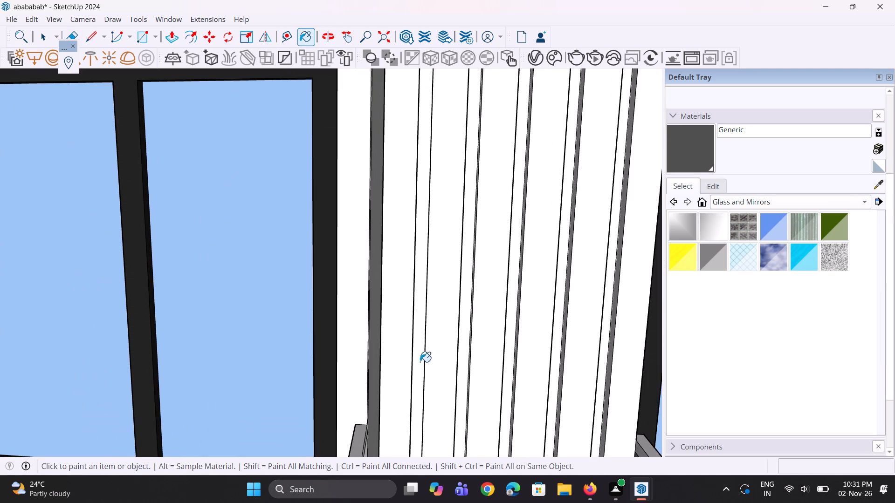
pyautogui.click(419, 363)
pyautogui.click(461, 365)
pyautogui.click(505, 365)
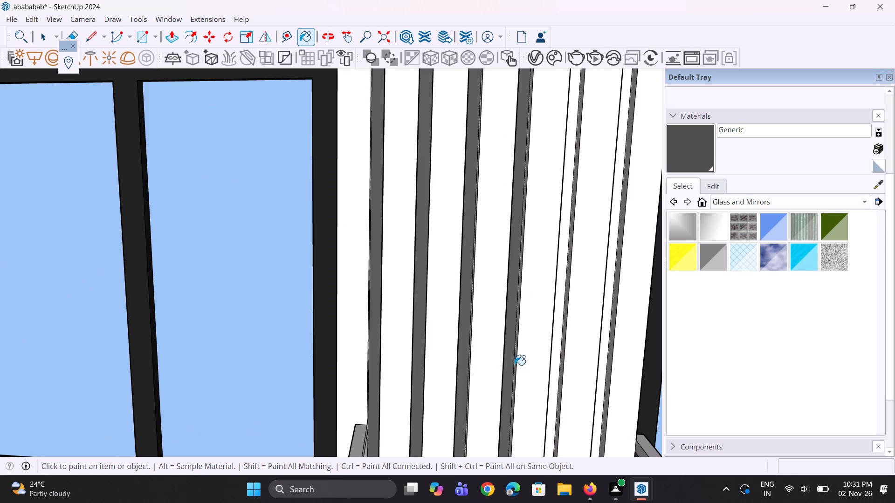
pyautogui.click(557, 368)
pyautogui.click(600, 387)
pyautogui.moveTo(533, 363); pyautogui.dragTo(399, 341, button='middle')
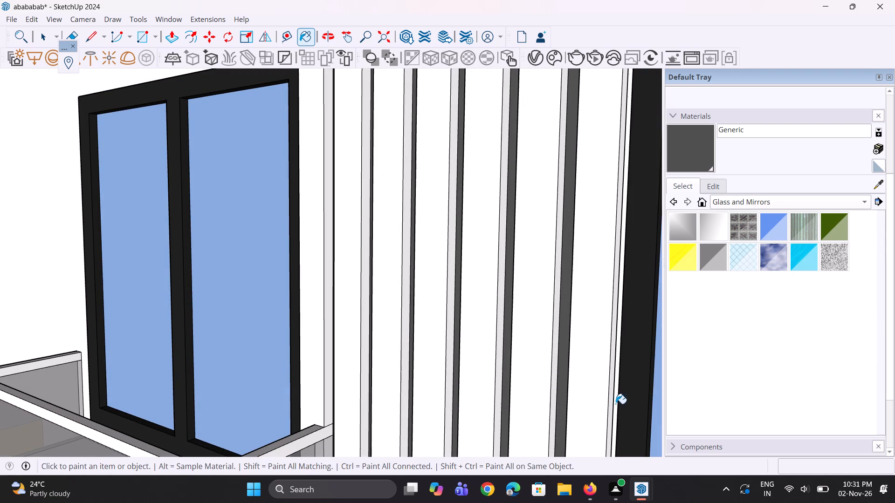
pyautogui.click(616, 404)
pyautogui.moveTo(348, 336); pyautogui.dragTo(544, 326, button='middle')
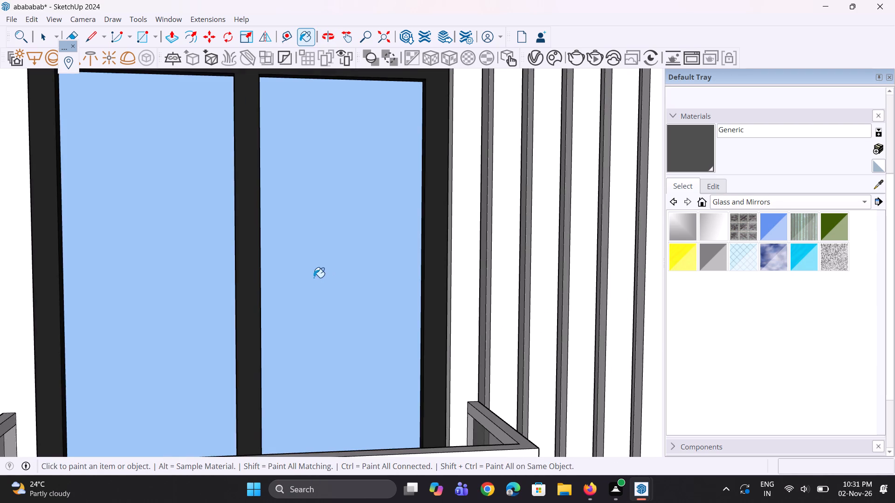
pyautogui.scroll(-13, 314, 278)
pyautogui.scroll(-5, 387, 309)
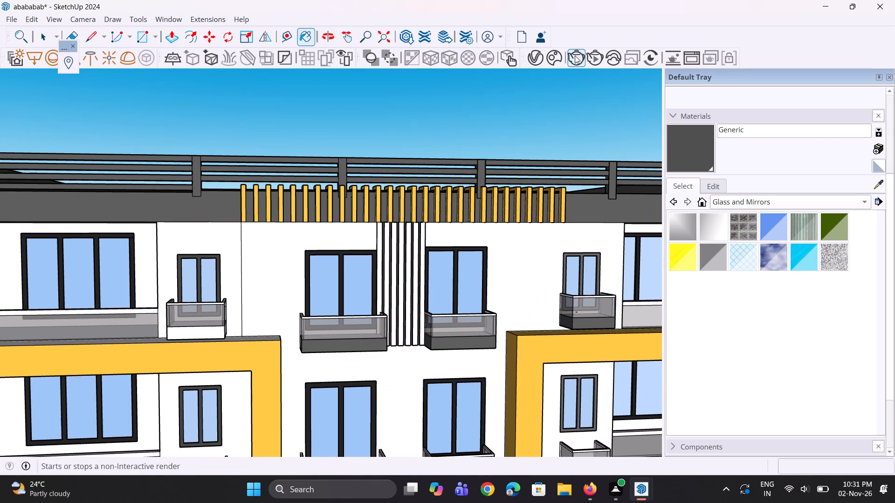
# Create a new generic V-Ray material with a tan diffuse color of R 0.687, G 0.521, B 0.313.
pyautogui.click(537, 54)
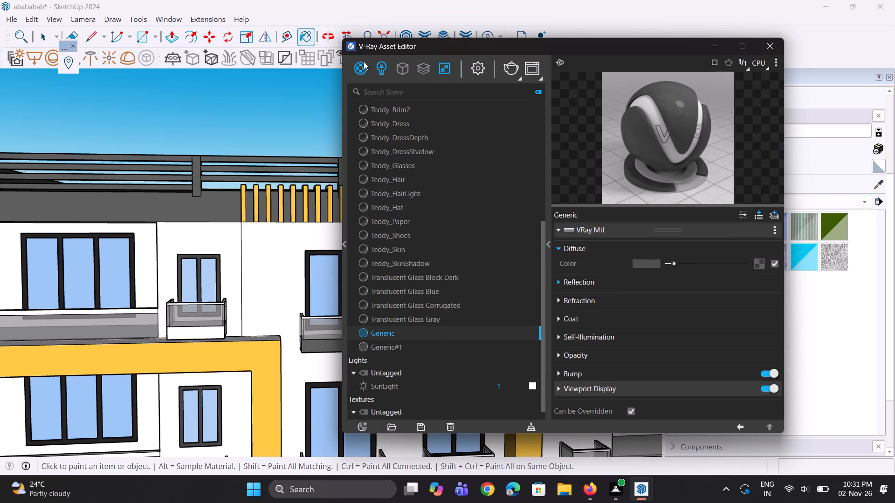
pyautogui.rightClick(357, 61)
pyautogui.click(388, 82)
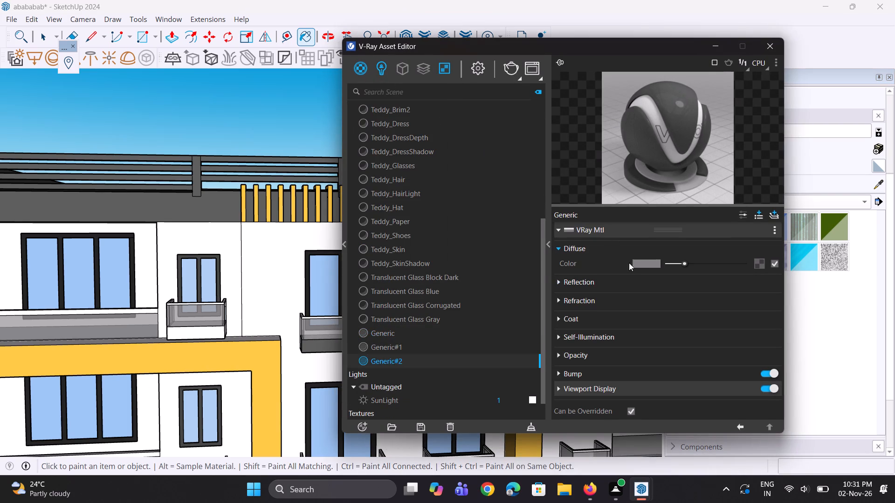
pyautogui.click(636, 265)
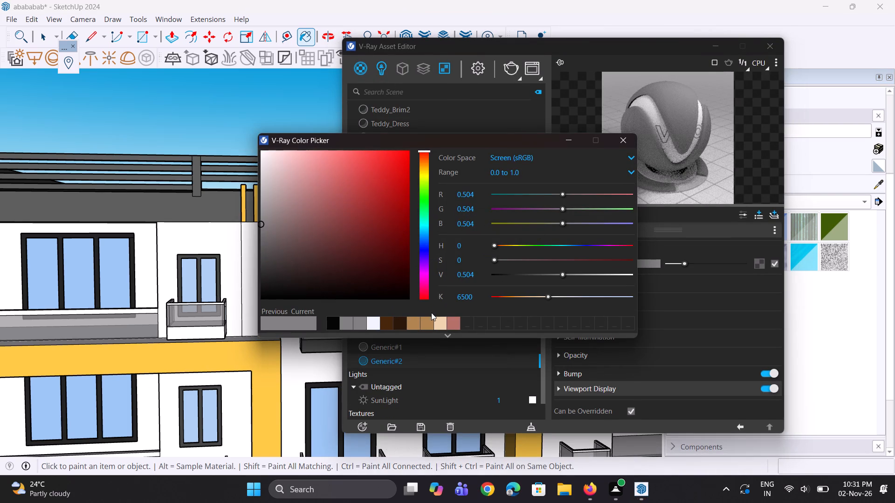
pyautogui.click(415, 324)
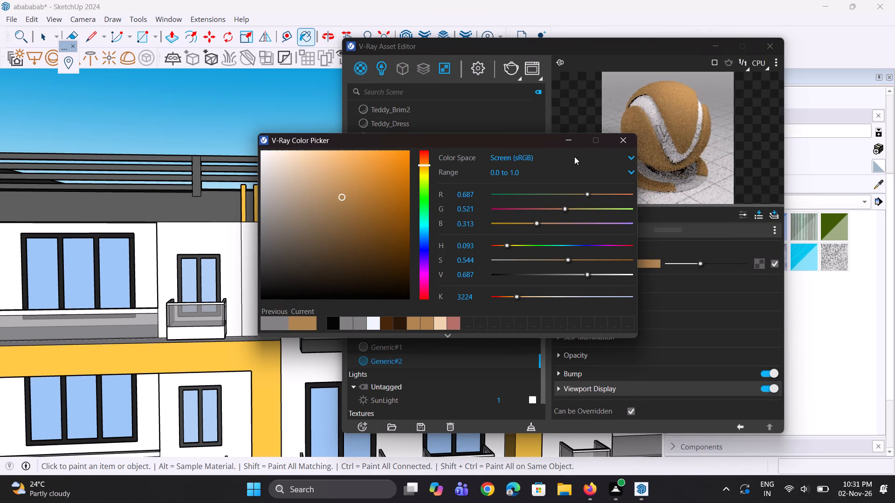
pyautogui.click(567, 139)
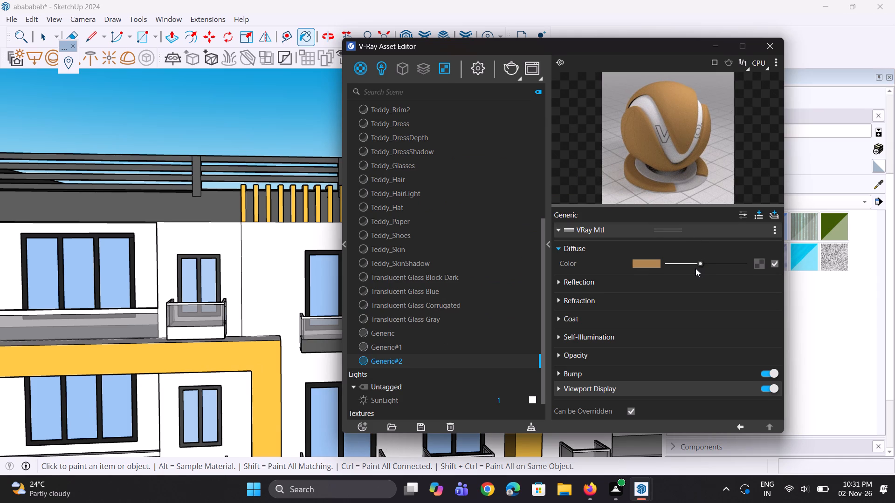
# Darken the new material's tan diffuse color to a deep brown.
pyautogui.moveTo(695, 265); pyautogui.dragTo(692, 265)
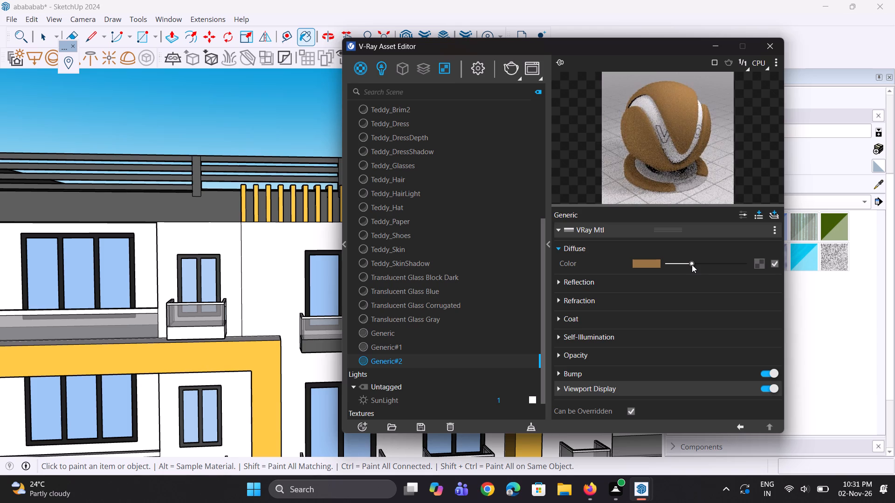
pyautogui.moveTo(692, 265); pyautogui.dragTo(684, 265)
pyautogui.moveTo(684, 265); pyautogui.dragTo(679, 265)
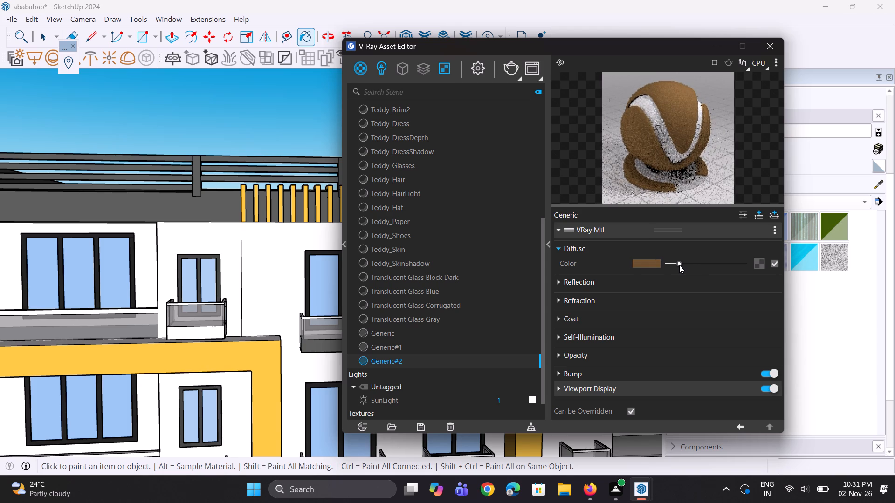
pyautogui.moveTo(679, 265); pyautogui.dragTo(685, 266)
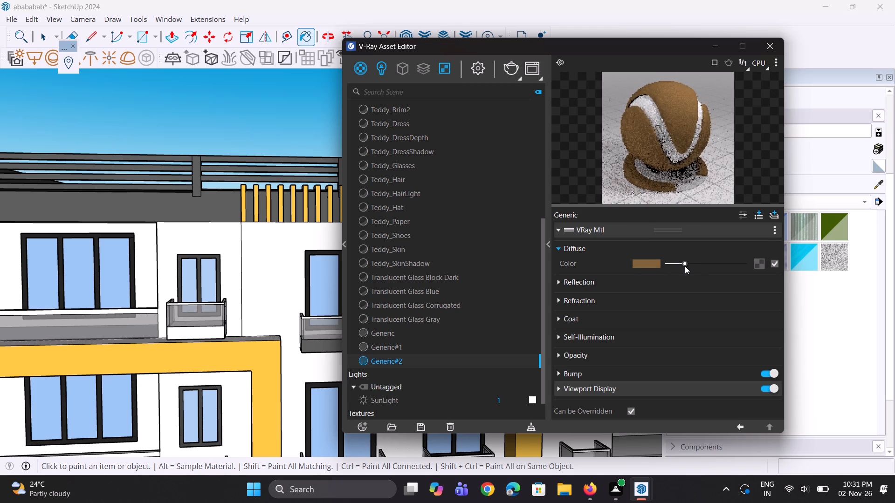
pyautogui.moveTo(685, 266); pyautogui.dragTo(684, 266)
pyautogui.click(683, 262)
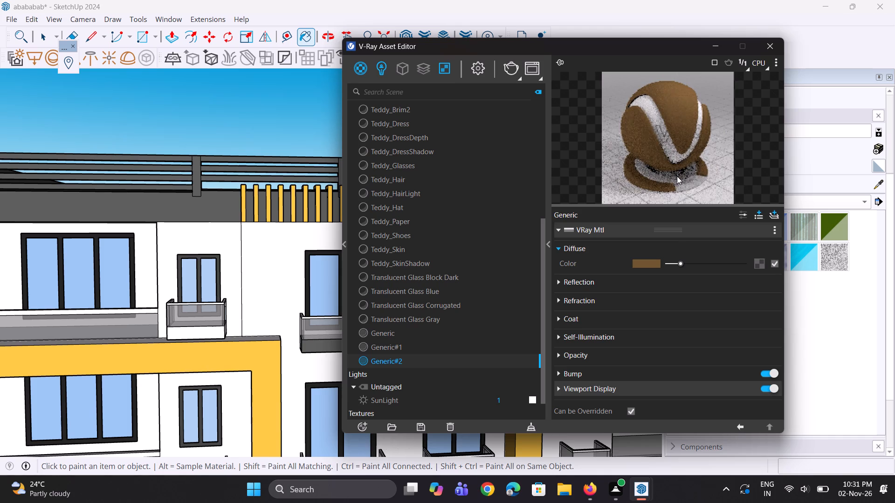
pyautogui.doubleClick(677, 176)
# Give the brown material a grey reflection color and a reflection glossiness of 0.95.
pyautogui.click(618, 280)
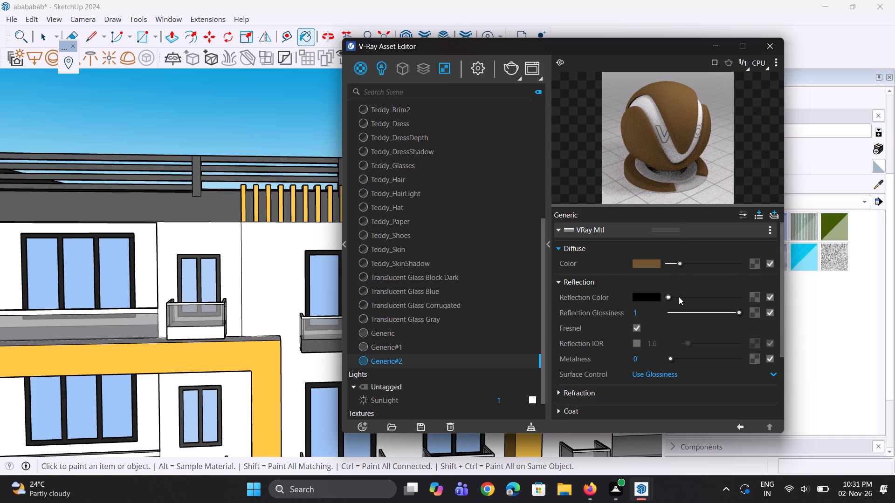
pyautogui.click(679, 297)
pyautogui.moveTo(651, 311); pyautogui.dragTo(629, 310)
pyautogui.write('0.95')
pyautogui.press('Return')
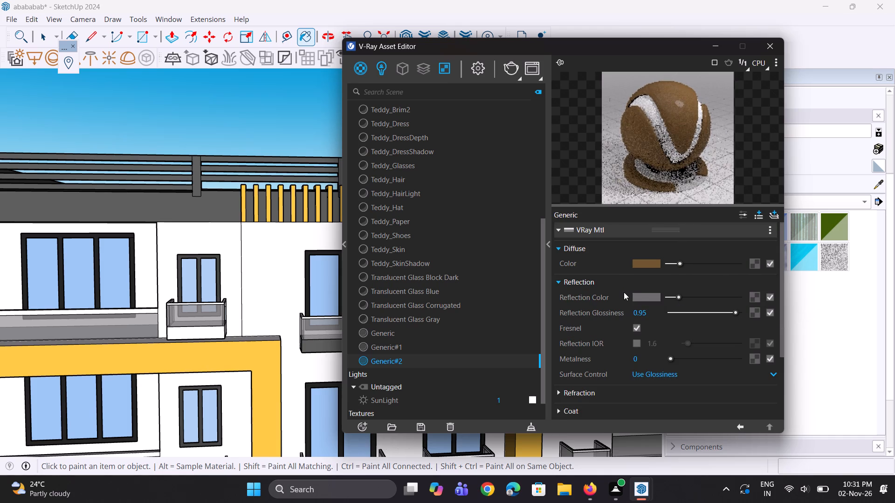
pyautogui.doubleClick(704, 119)
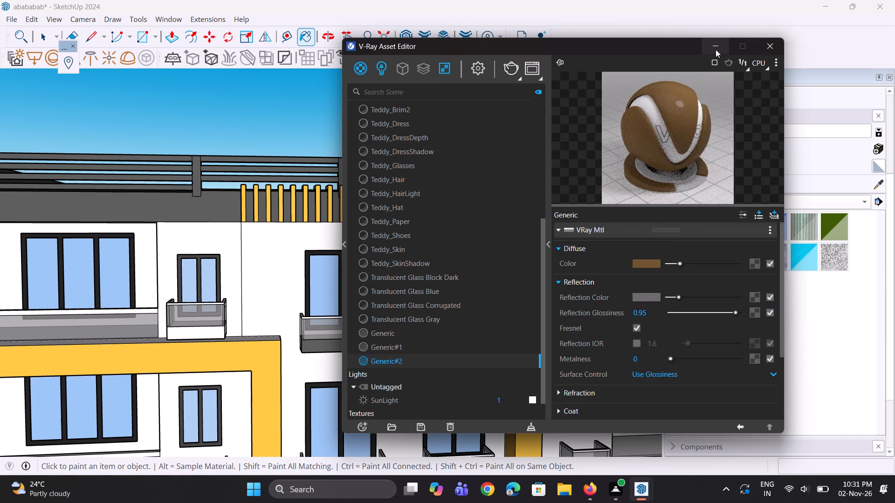
pyautogui.click(716, 49)
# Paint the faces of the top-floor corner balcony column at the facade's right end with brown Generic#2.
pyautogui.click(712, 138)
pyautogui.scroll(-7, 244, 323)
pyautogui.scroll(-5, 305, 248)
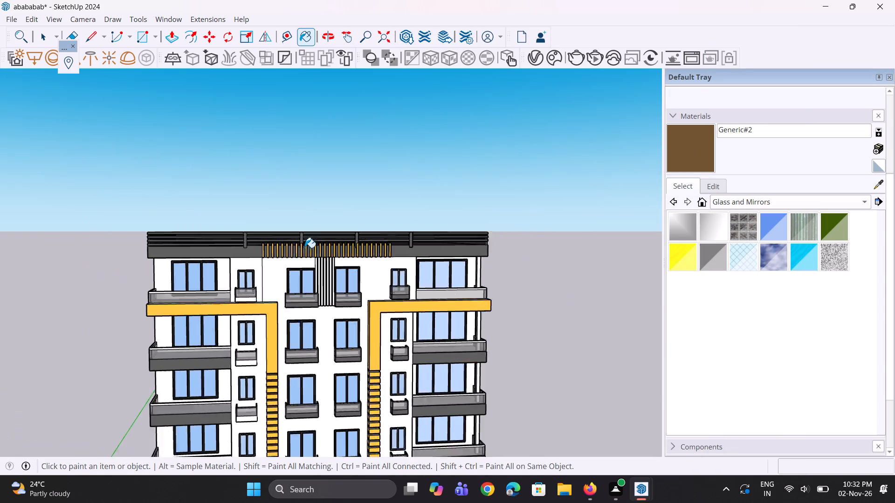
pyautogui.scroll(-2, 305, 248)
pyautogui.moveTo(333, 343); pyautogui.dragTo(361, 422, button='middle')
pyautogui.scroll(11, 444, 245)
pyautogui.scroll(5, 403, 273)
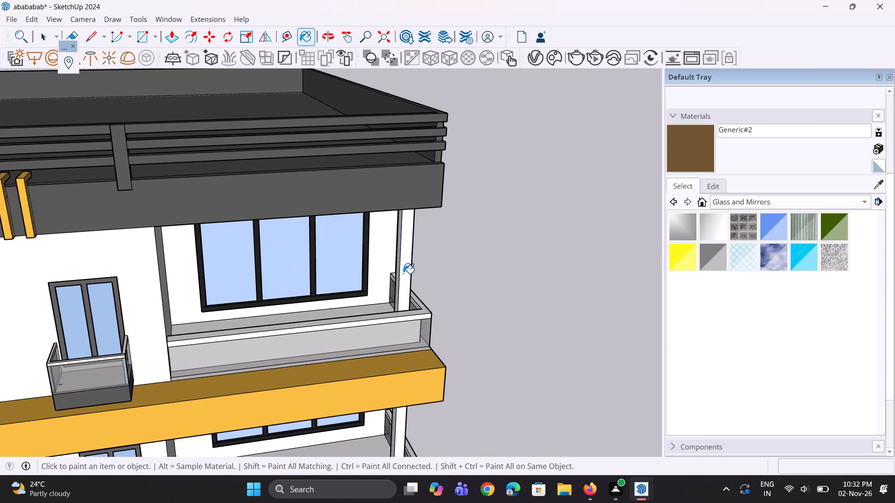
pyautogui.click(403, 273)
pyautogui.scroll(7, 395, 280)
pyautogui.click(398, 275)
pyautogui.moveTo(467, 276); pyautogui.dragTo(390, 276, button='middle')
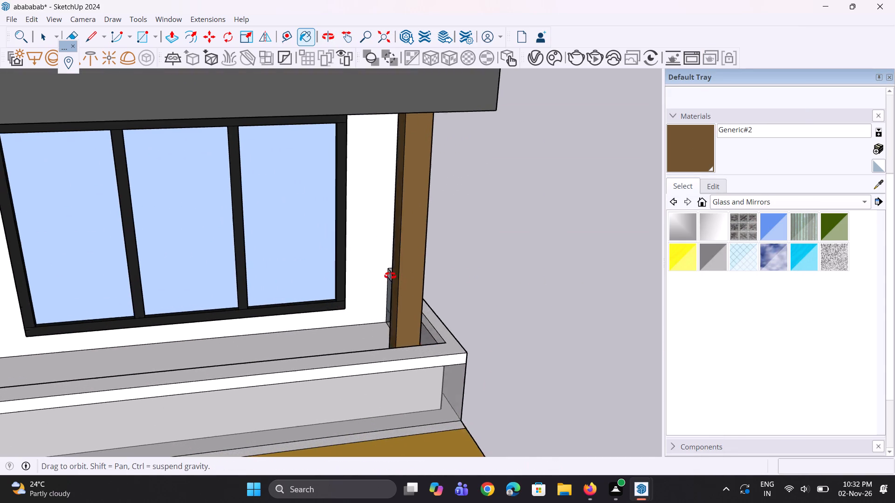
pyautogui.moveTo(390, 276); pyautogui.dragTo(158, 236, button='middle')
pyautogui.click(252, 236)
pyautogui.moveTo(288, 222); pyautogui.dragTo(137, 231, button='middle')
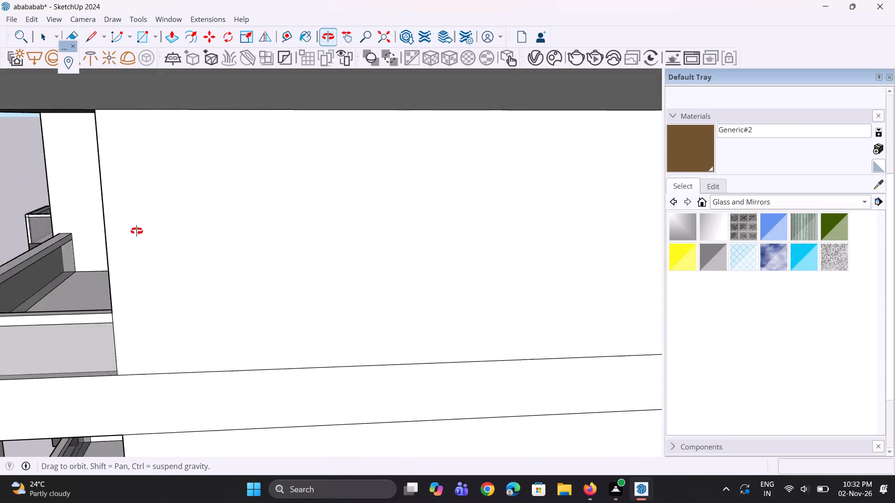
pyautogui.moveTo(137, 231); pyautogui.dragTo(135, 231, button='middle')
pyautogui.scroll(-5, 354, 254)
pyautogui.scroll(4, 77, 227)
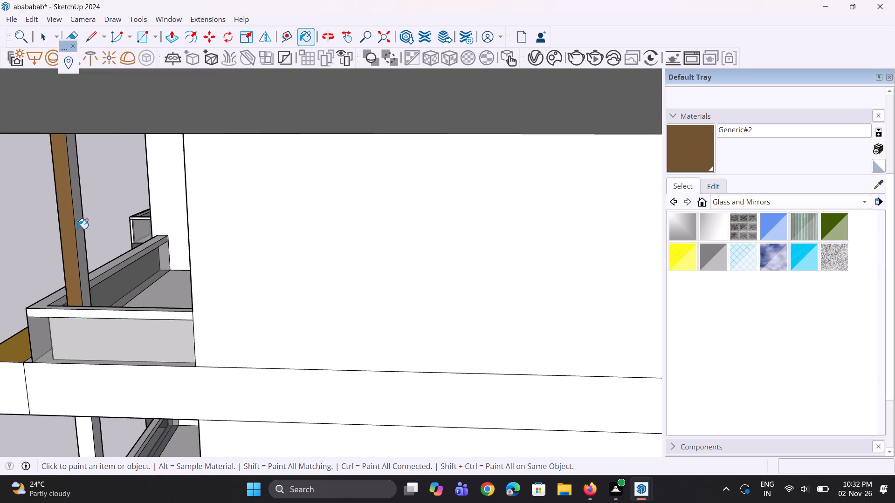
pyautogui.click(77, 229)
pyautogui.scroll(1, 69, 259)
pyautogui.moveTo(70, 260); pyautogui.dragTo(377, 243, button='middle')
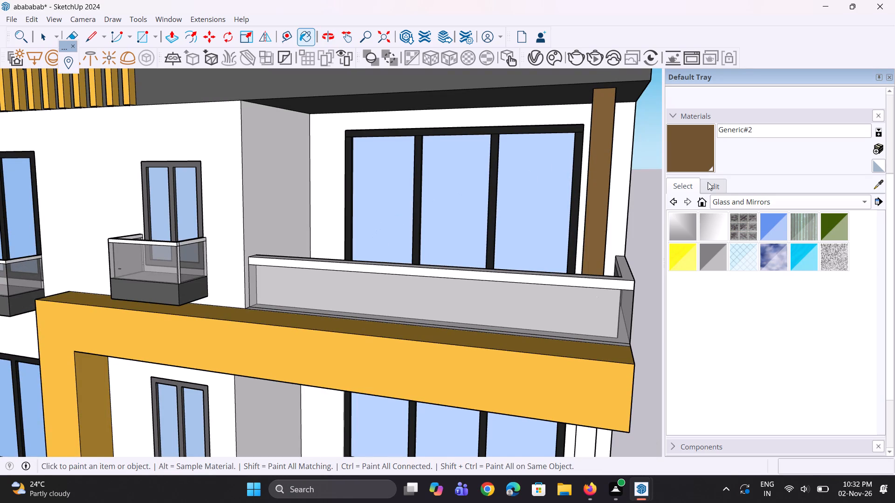
# Paint the faces of the top-floor corner balcony column with Wood Cherry Original from the Wood collection.
pyautogui.click(737, 204)
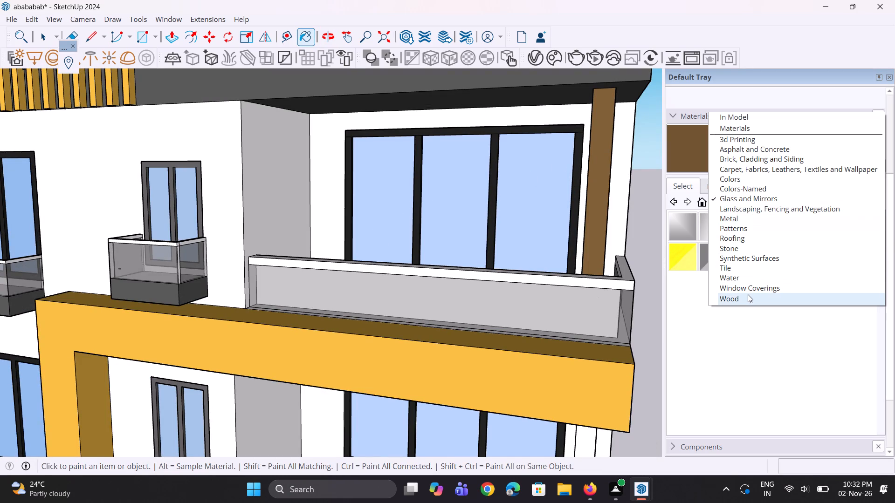
pyautogui.click(748, 294)
pyautogui.click(745, 224)
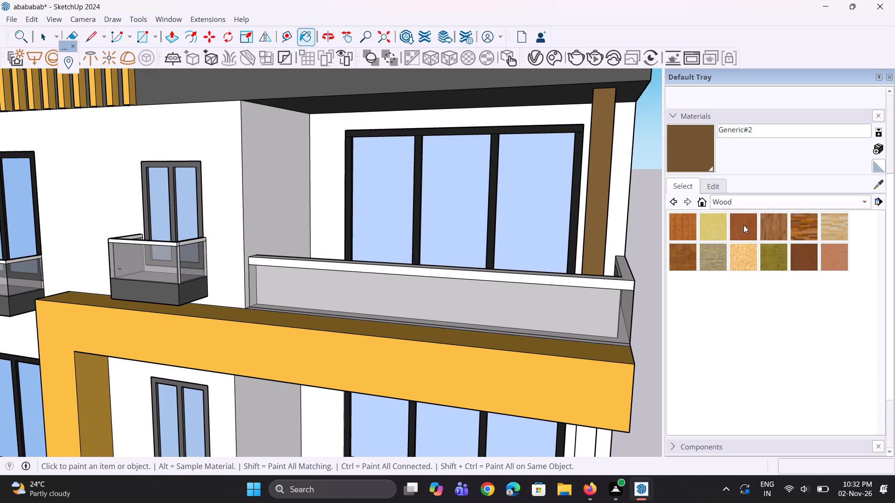
pyautogui.click(604, 249)
pyautogui.moveTo(572, 249); pyautogui.dragTo(707, 271, button='middle')
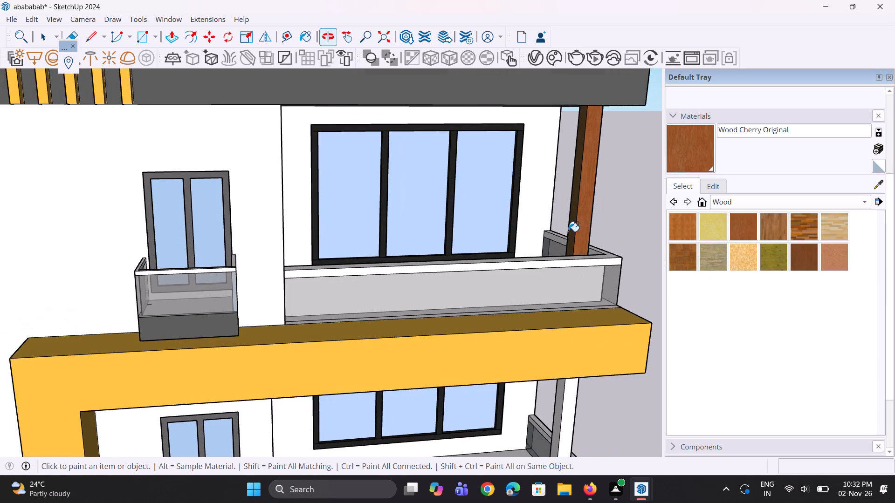
pyautogui.scroll(2, 576, 231)
pyautogui.click(574, 223)
pyautogui.scroll(1, 591, 219)
pyautogui.moveTo(590, 218); pyautogui.dragTo(178, 171, button='middle')
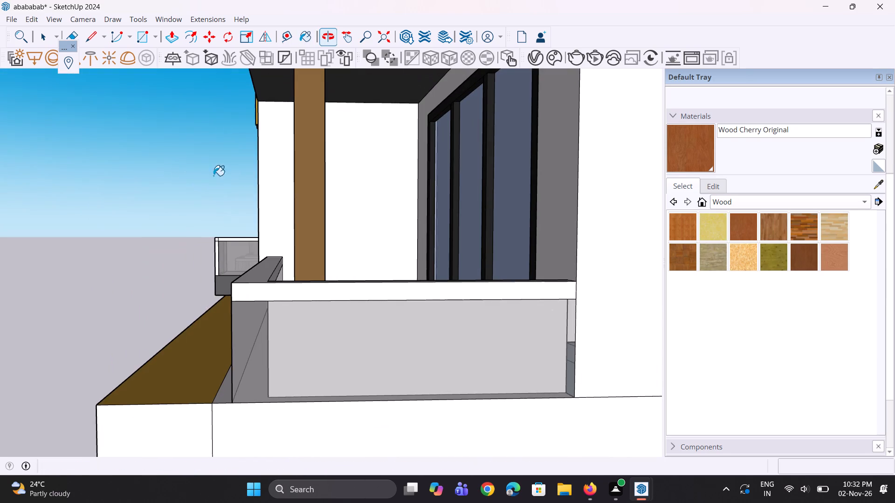
pyautogui.click(304, 220)
pyautogui.moveTo(327, 204); pyautogui.dragTo(242, 204, button='middle')
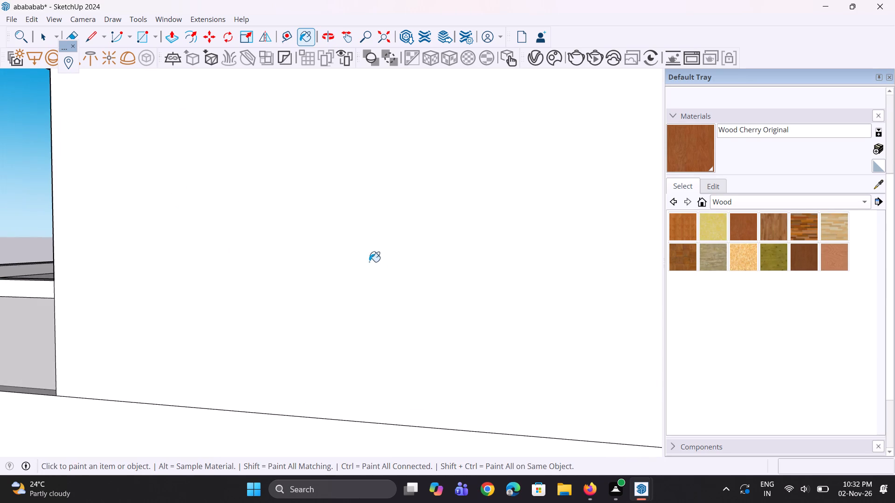
pyautogui.scroll(-6, 379, 265)
pyautogui.scroll(4, 100, 242)
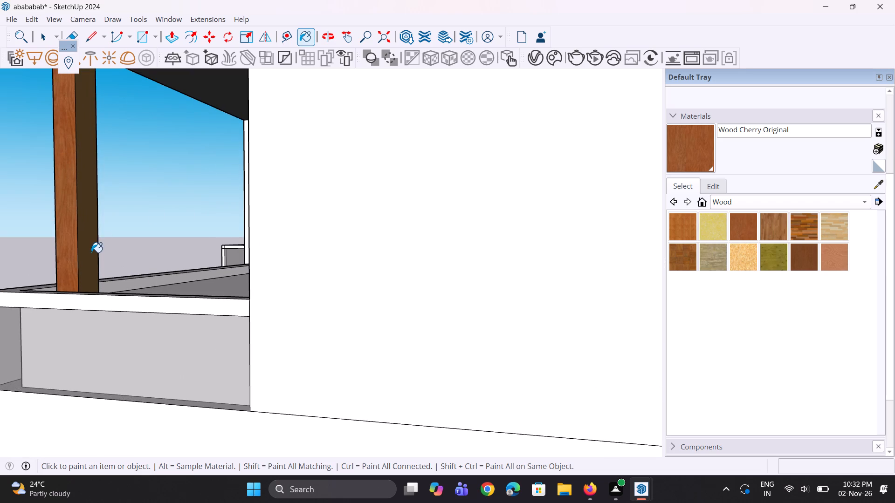
pyautogui.click(91, 252)
pyautogui.moveTo(63, 246); pyautogui.dragTo(551, 273, button='middle')
pyautogui.scroll(-5, 382, 218)
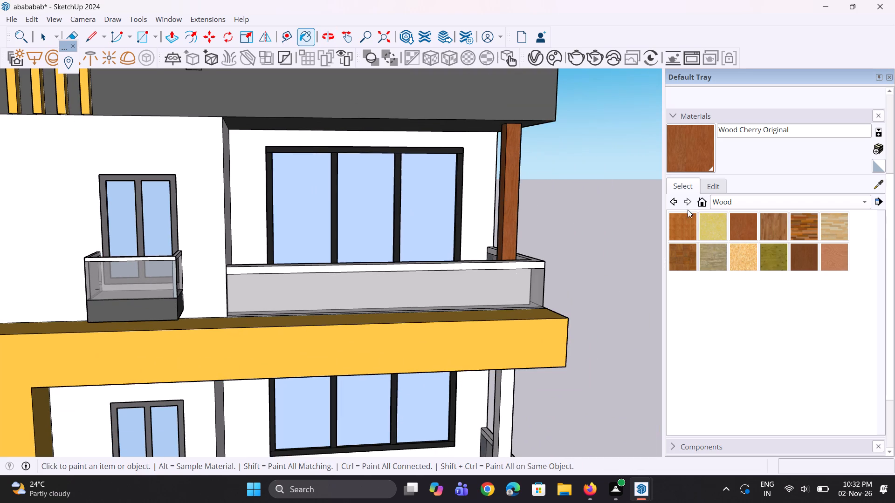
# Enable Colorize for the Wood Cherry Original material's texture.
pyautogui.click(712, 185)
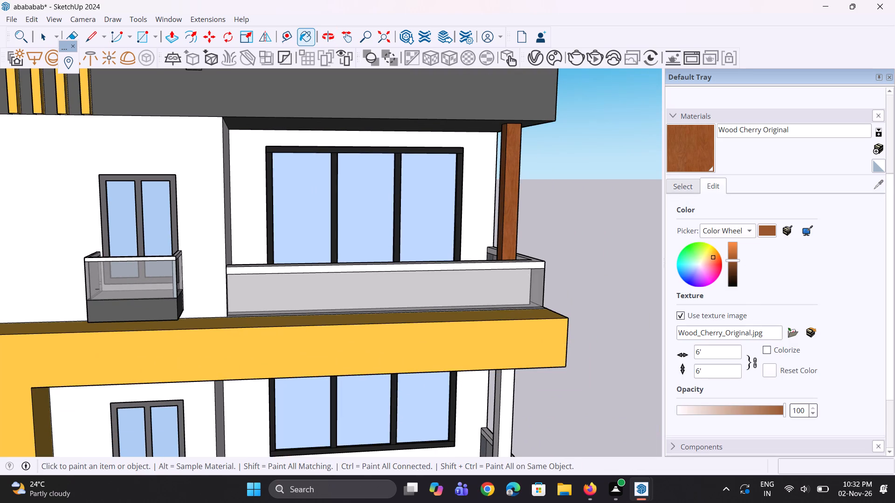
pyautogui.click(767, 348)
pyautogui.click(769, 352)
# Paint all four faces of the right-end corner balcony column just below the upper yellow band with Wood Cherry Original.
pyautogui.scroll(-4, 359, 173)
pyautogui.scroll(5, 410, 235)
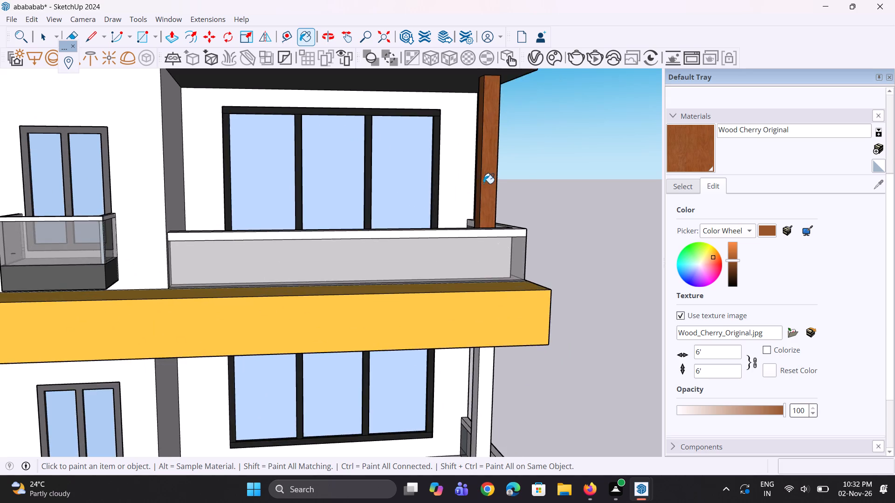
pyautogui.scroll(4, 487, 205)
pyautogui.scroll(-6, 396, 146)
pyautogui.scroll(-6, 453, 138)
pyautogui.scroll(5, 461, 276)
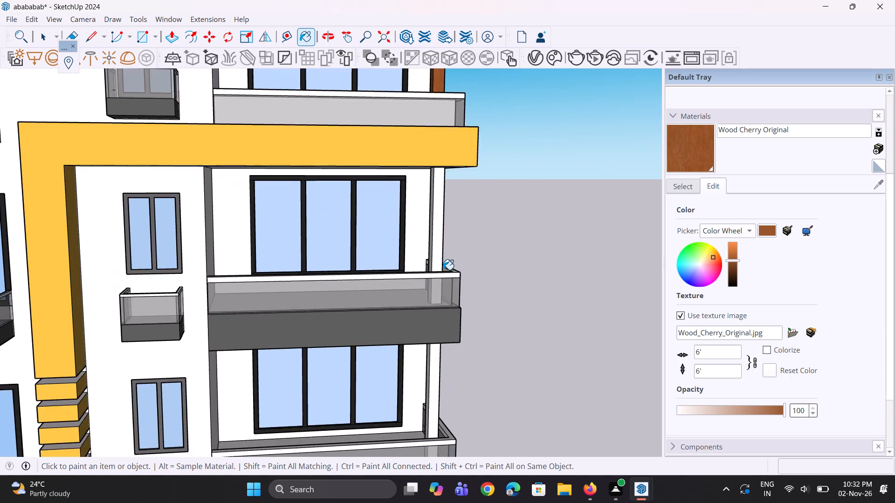
pyautogui.scroll(3, 437, 252)
pyautogui.click(437, 252)
pyautogui.moveTo(433, 251); pyautogui.dragTo(454, 252, button='middle')
pyautogui.scroll(5, 433, 251)
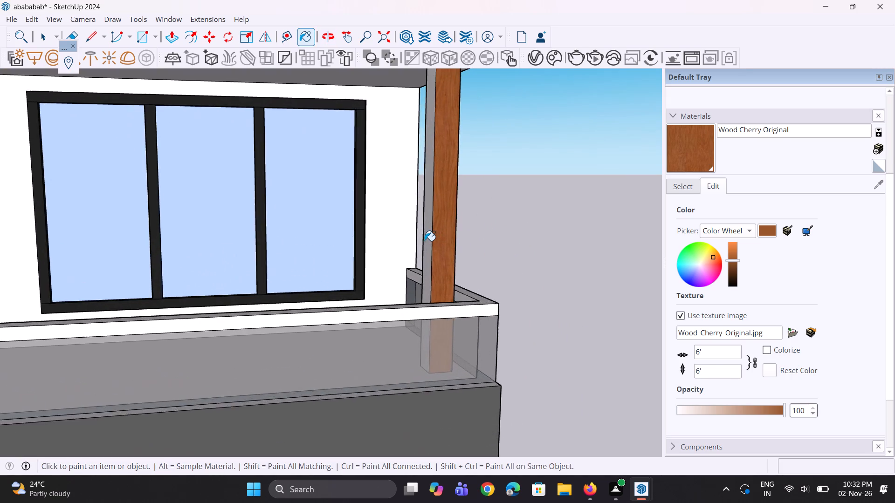
pyautogui.scroll(2, 425, 241)
pyautogui.click(428, 242)
pyautogui.scroll(1, 507, 217)
pyautogui.moveTo(507, 217); pyautogui.dragTo(241, 199, button='middle')
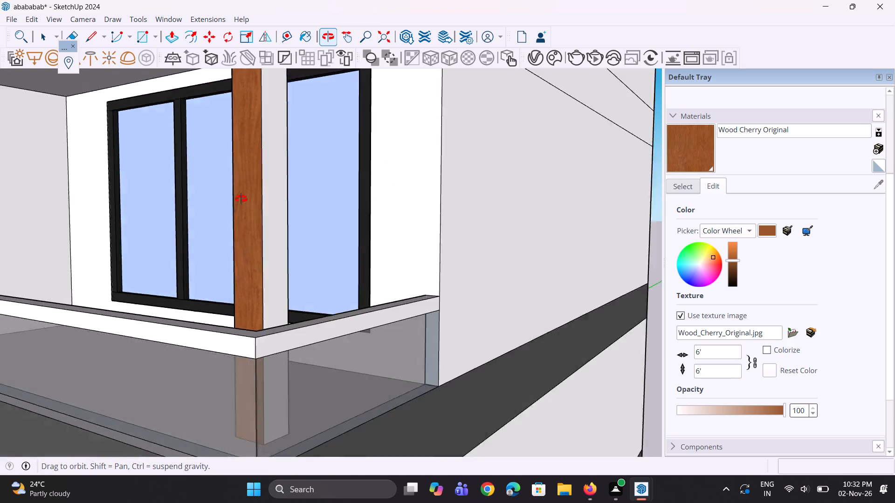
pyautogui.moveTo(241, 199); pyautogui.dragTo(236, 199, button='middle')
pyautogui.click(238, 199)
pyautogui.moveTo(293, 194); pyautogui.dragTo(89, 185, button='middle')
pyautogui.click(89, 185)
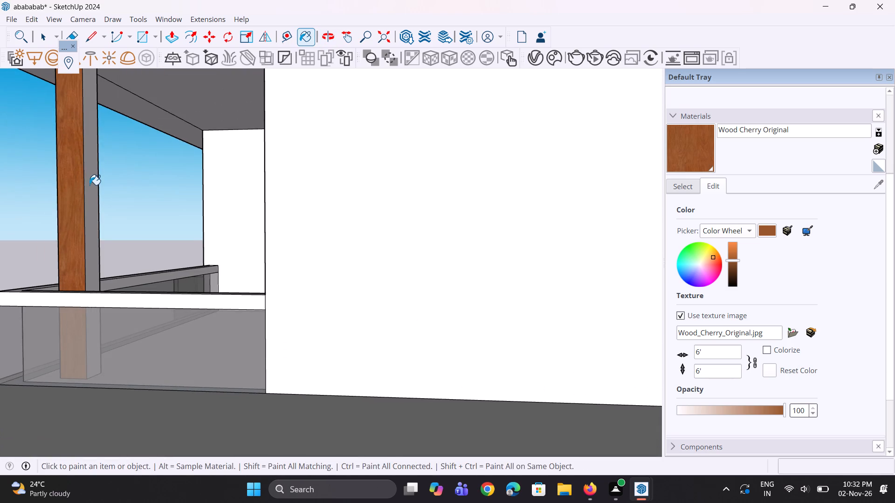
# Paint all four faces of the corner balcony column on the second floor below the upper yellow band with Wood Cherry Original.
pyautogui.moveTo(137, 184); pyautogui.dragTo(450, 169, button='middle')
pyautogui.scroll(-13, 449, 165)
pyautogui.scroll(3, 428, 291)
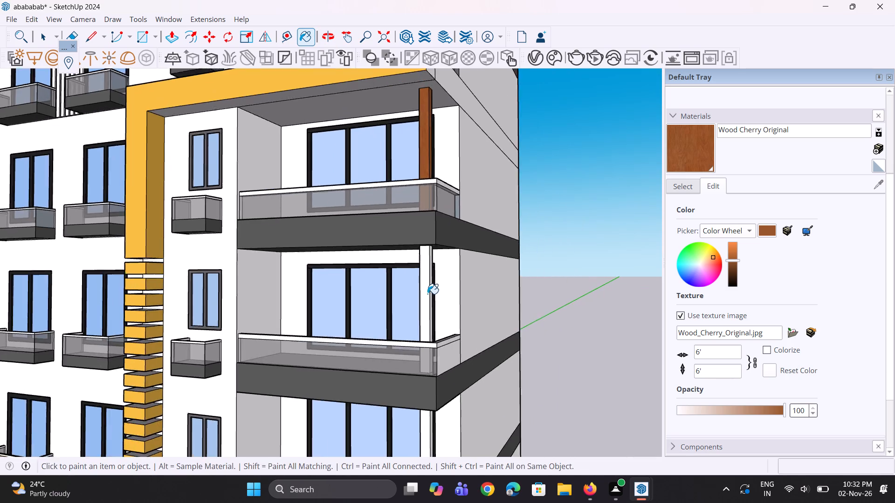
pyautogui.scroll(5, 427, 294)
pyautogui.click(427, 294)
pyautogui.click(435, 299)
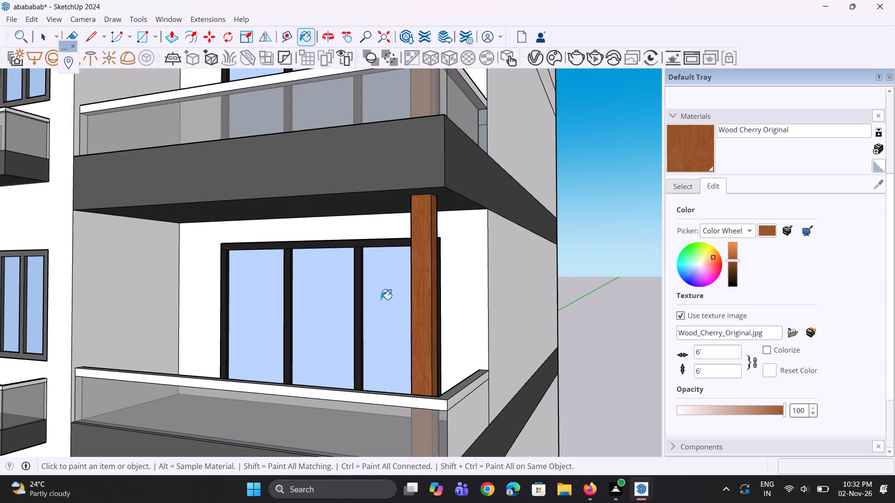
pyautogui.moveTo(377, 299); pyautogui.dragTo(613, 269, button='middle')
pyautogui.click(493, 298)
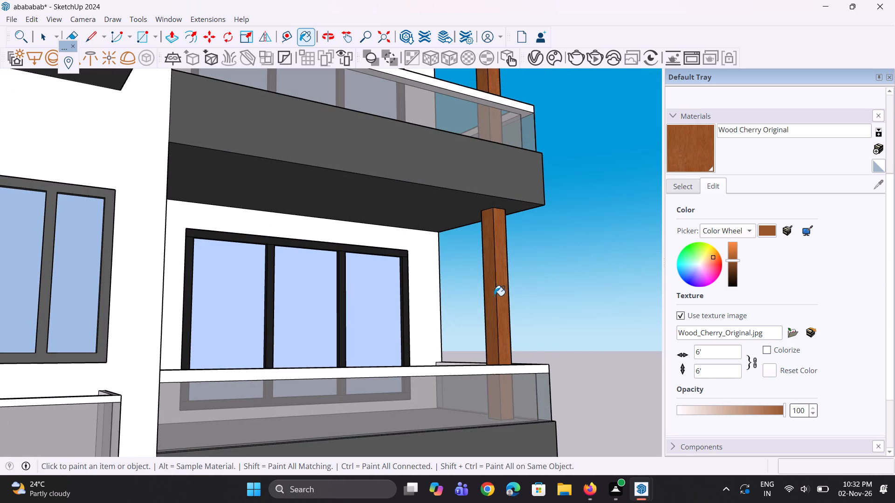
pyautogui.moveTo(515, 281); pyautogui.dragTo(0, 234, button='middle')
pyautogui.moveTo(290, 230); pyautogui.dragTo(234, 233, button='middle')
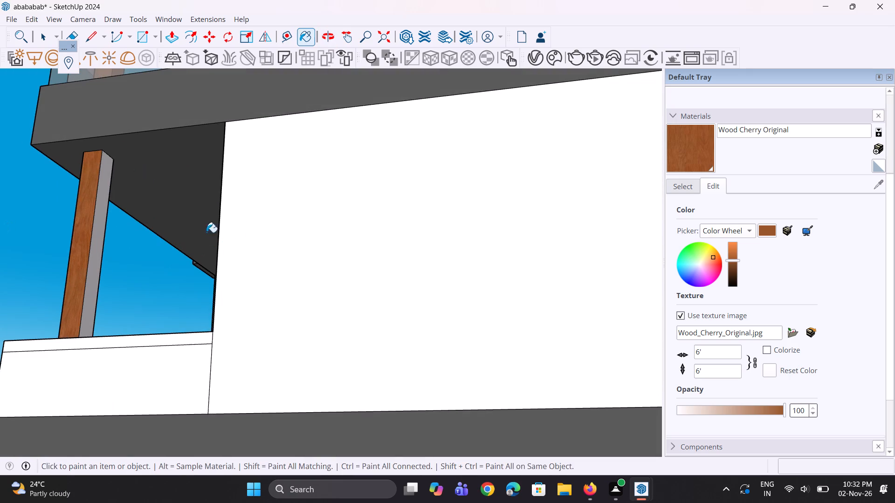
pyautogui.click(93, 265)
# Paint all four faces of the corner balcony column on the third floor below the upper yellow band with Wood Cherry Original.
pyautogui.moveTo(104, 258); pyautogui.dragTo(574, 297, button='middle')
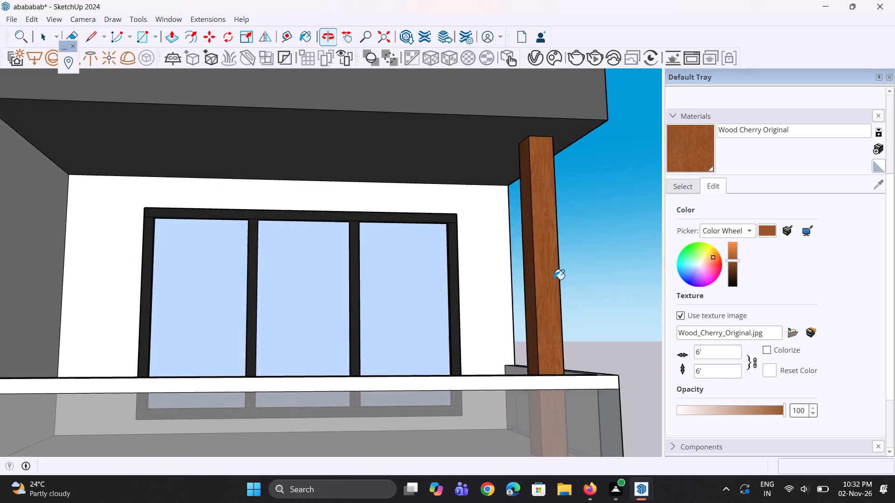
pyautogui.scroll(-13, 454, 221)
pyautogui.scroll(9, 468, 319)
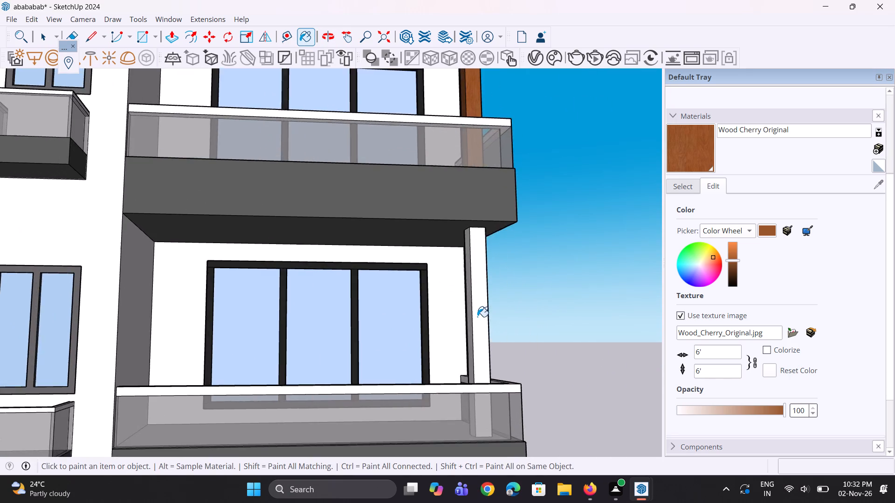
pyautogui.scroll(1, 427, 305)
pyautogui.moveTo(427, 305); pyautogui.dragTo(531, 305, button='middle')
pyautogui.scroll(3, 454, 344)
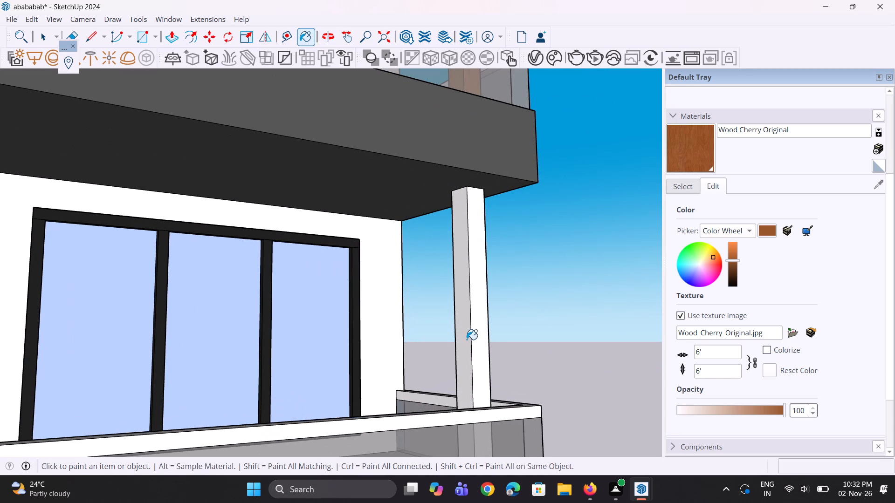
pyautogui.click(468, 340)
pyautogui.click(479, 336)
pyautogui.moveTo(511, 311); pyautogui.dragTo(64, 263, button='middle')
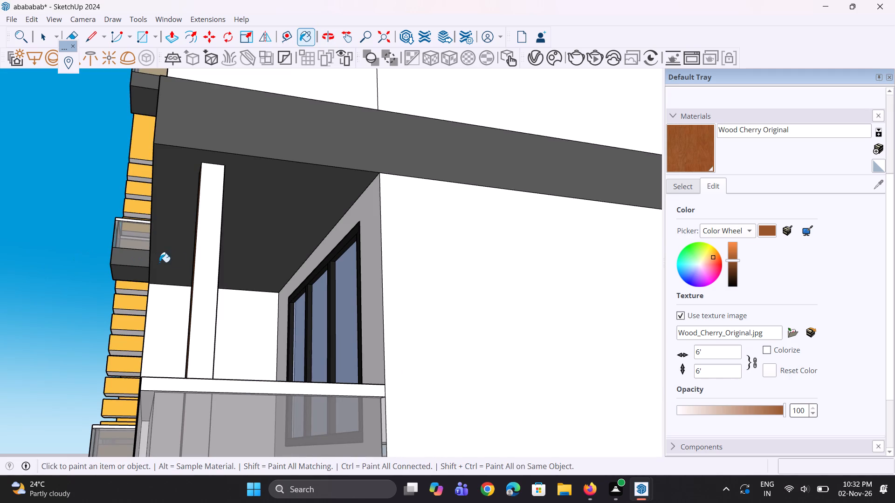
pyautogui.click(201, 292)
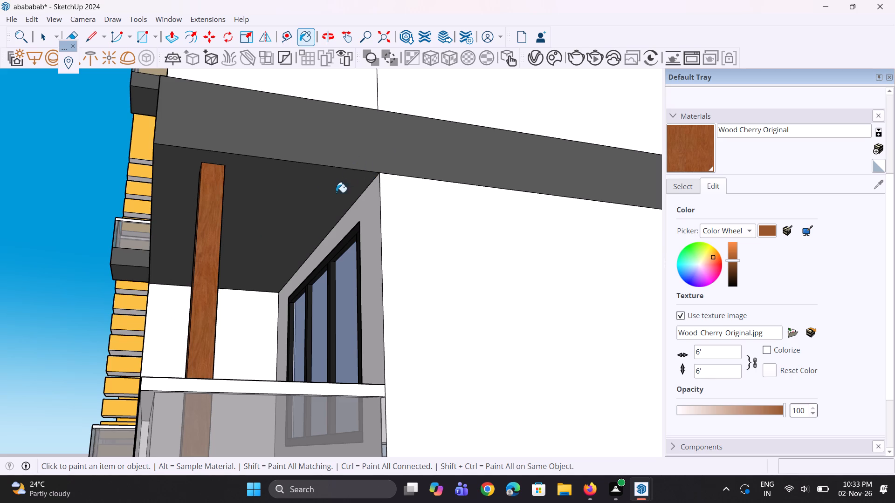
pyautogui.scroll(-5, 303, 245)
pyautogui.scroll(1, 299, 246)
pyautogui.moveTo(296, 246); pyautogui.dragTo(184, 287, button='middle')
pyautogui.scroll(1, 62, 351)
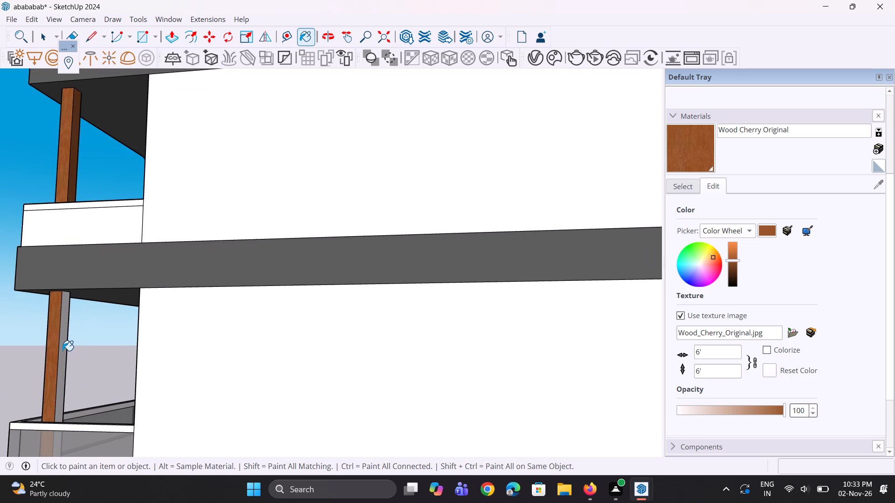
pyautogui.click(62, 351)
# Paint all four faces of the corner balcony column two floors above the lower yellow band with Wood Cherry Original.
pyautogui.scroll(-5, 346, 306)
pyautogui.moveTo(246, 312); pyautogui.dragTo(391, 302, button='middle')
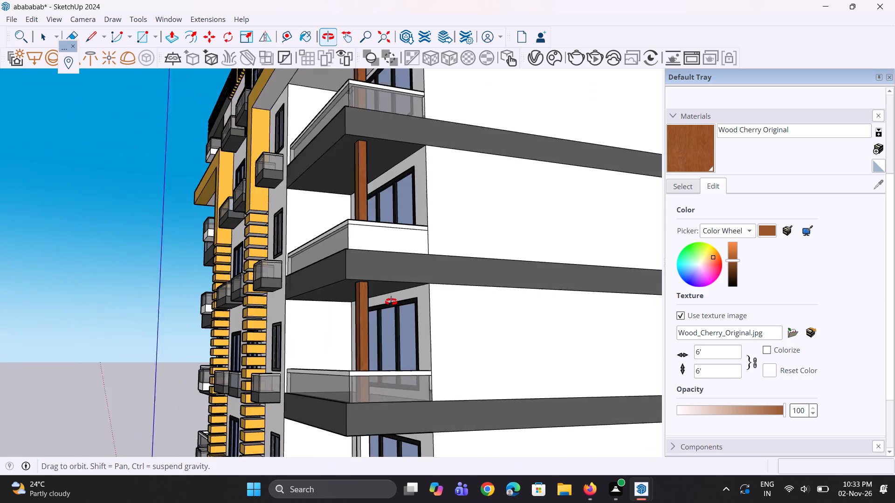
pyautogui.moveTo(391, 302); pyautogui.dragTo(392, 302, button='middle')
pyautogui.scroll(-10, 374, 239)
pyautogui.scroll(5, 375, 342)
pyautogui.scroll(5, 378, 297)
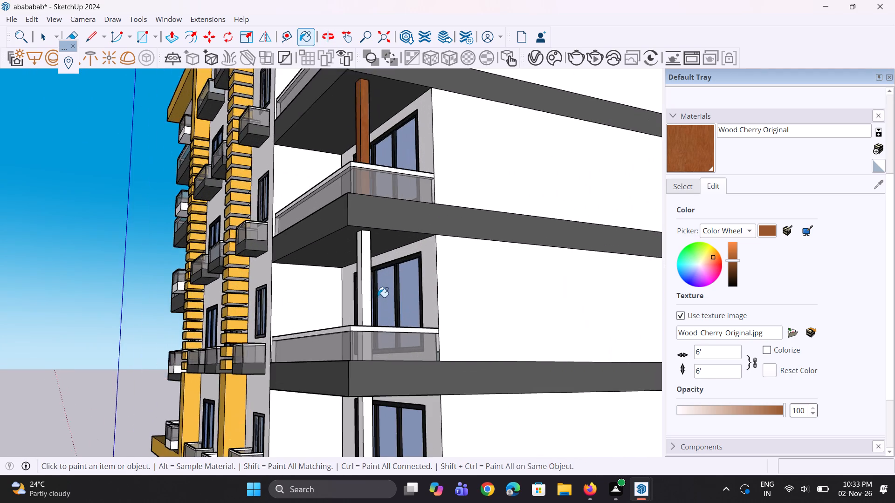
pyautogui.scroll(5, 374, 302)
pyautogui.moveTo(374, 303); pyautogui.dragTo(427, 337, button='middle')
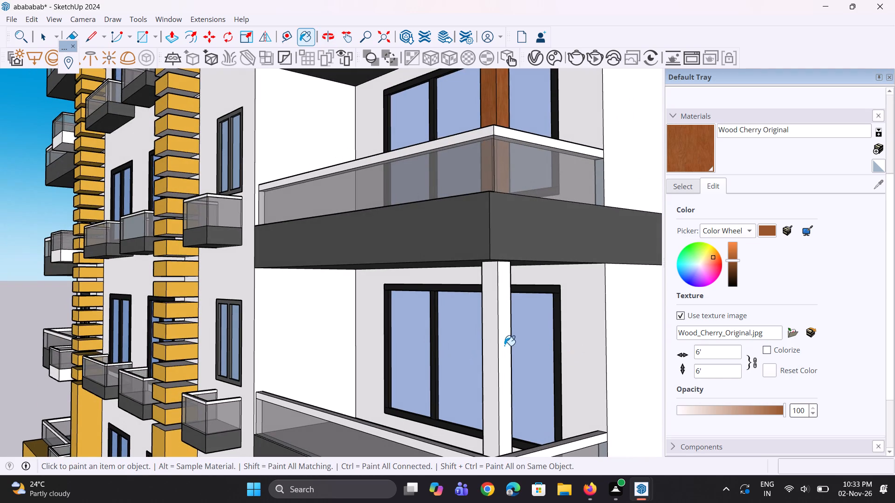
pyautogui.click(492, 335)
pyautogui.click(503, 335)
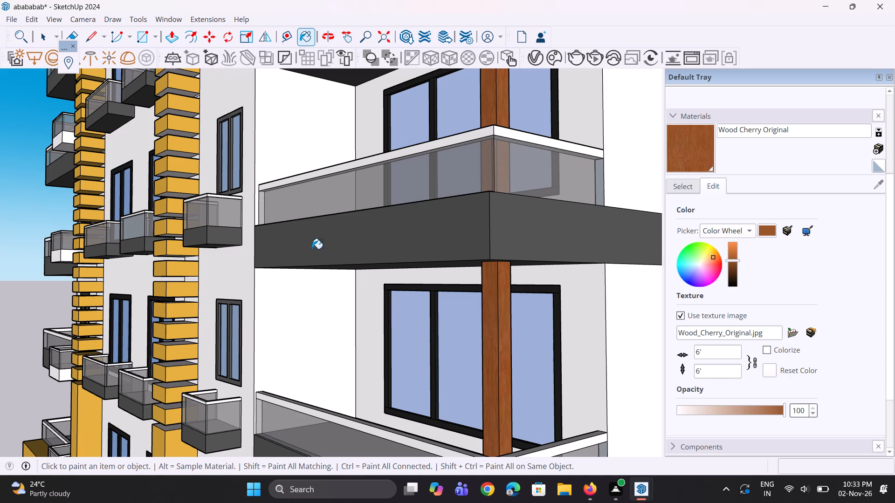
pyautogui.scroll(-4, 247, 210)
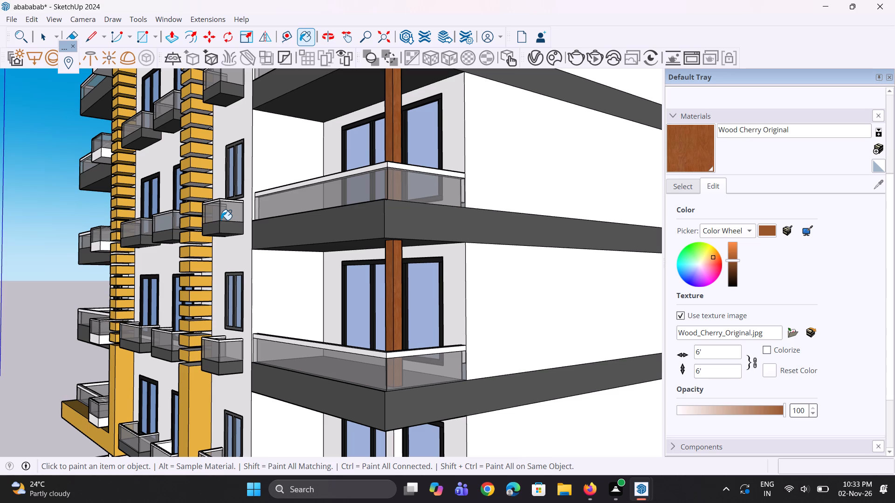
pyautogui.scroll(-2, 226, 157)
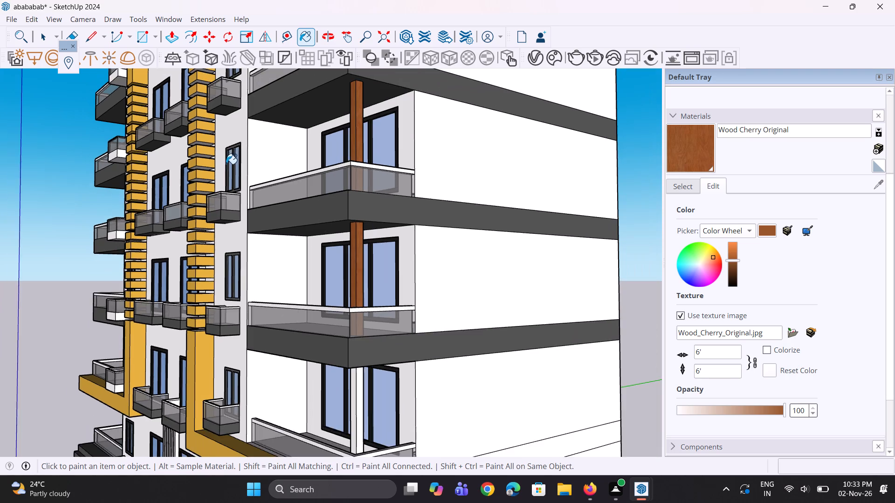
pyautogui.moveTo(226, 164); pyautogui.dragTo(478, 224, button='middle')
pyautogui.scroll(3, 523, 319)
pyautogui.scroll(3, 596, 301)
pyautogui.scroll(1, 558, 311)
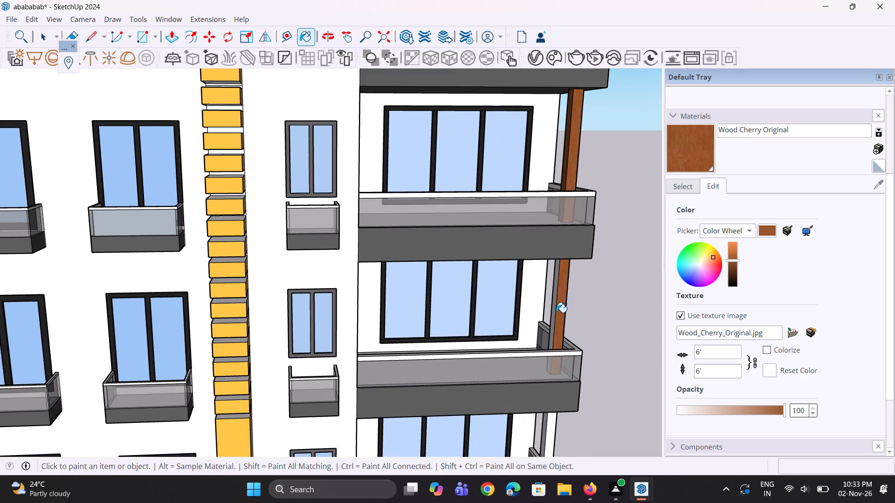
pyautogui.scroll(1, 556, 313)
pyautogui.click(554, 314)
pyautogui.moveTo(566, 305); pyautogui.dragTo(253, 283, button='middle')
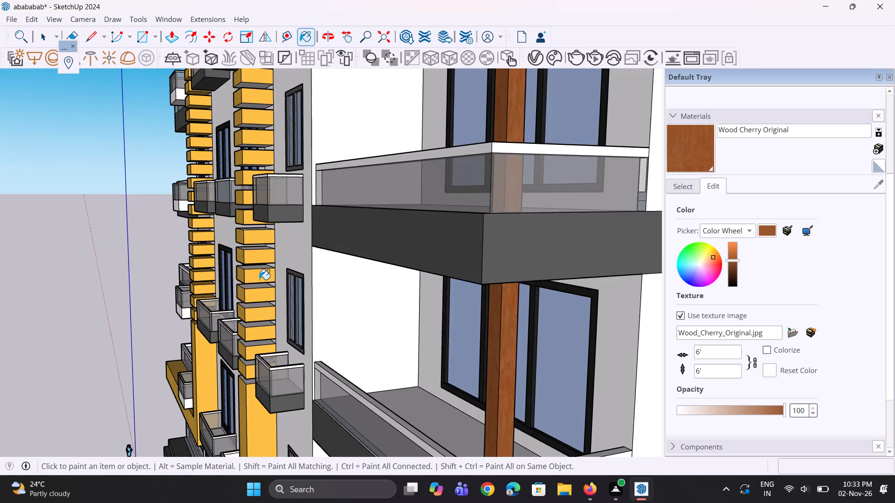
pyautogui.scroll(-4, 260, 279)
pyautogui.moveTo(369, 265); pyautogui.dragTo(252, 279, button='middle')
pyautogui.scroll(5, 256, 340)
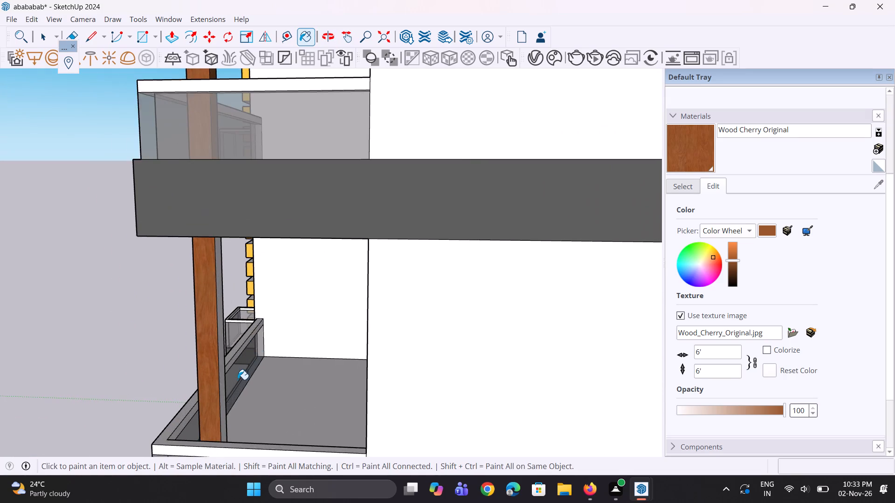
pyautogui.scroll(2, 237, 381)
pyautogui.click(218, 406)
# Paint all four faces of the corner balcony column standing directly above the lower yellow band with Wood Cherry Original.
pyautogui.moveTo(214, 378); pyautogui.dragTo(482, 335, button='middle')
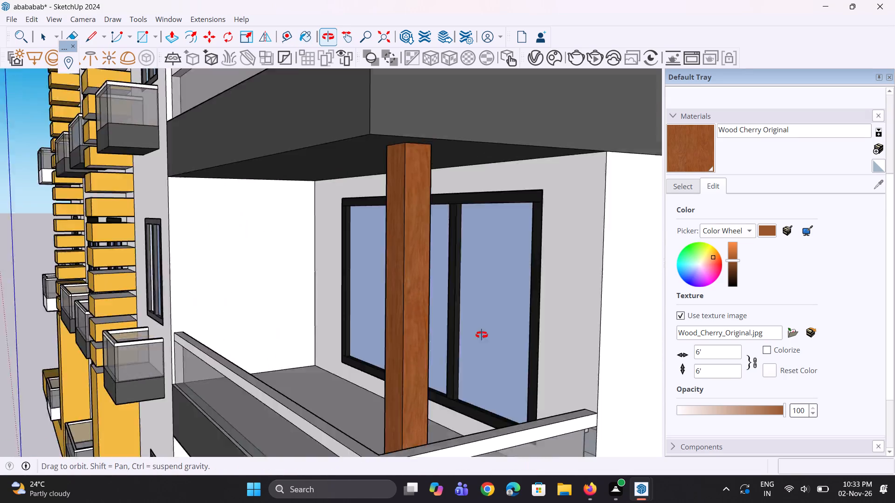
pyautogui.moveTo(482, 335); pyautogui.dragTo(493, 330, button='middle')
pyautogui.scroll(1, 493, 330)
pyautogui.scroll(-7, 506, 288)
pyautogui.scroll(-12, 518, 247)
pyautogui.scroll(3, 514, 335)
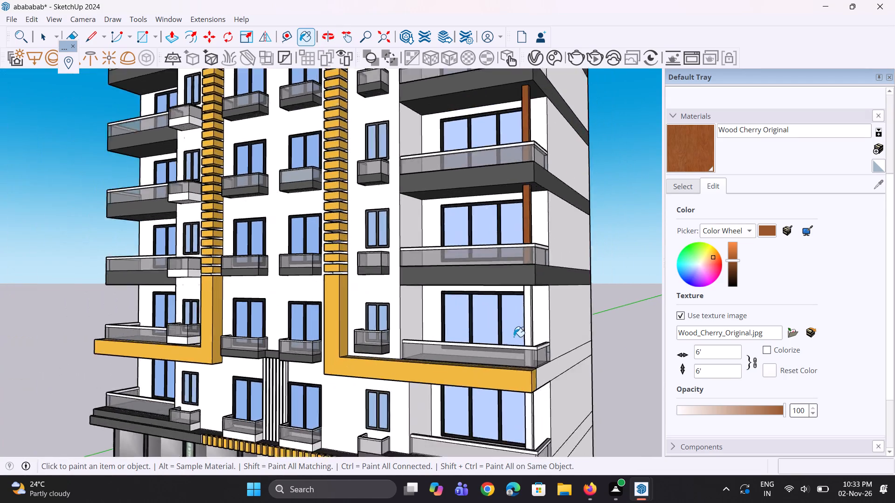
pyautogui.scroll(12, 514, 337)
pyautogui.click(535, 340)
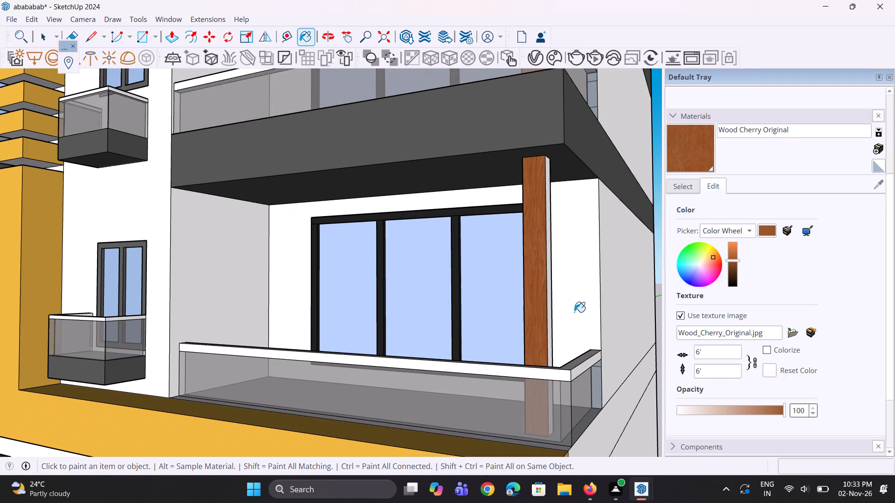
pyautogui.moveTo(572, 313); pyautogui.dragTo(506, 331, button='middle')
pyautogui.click(489, 348)
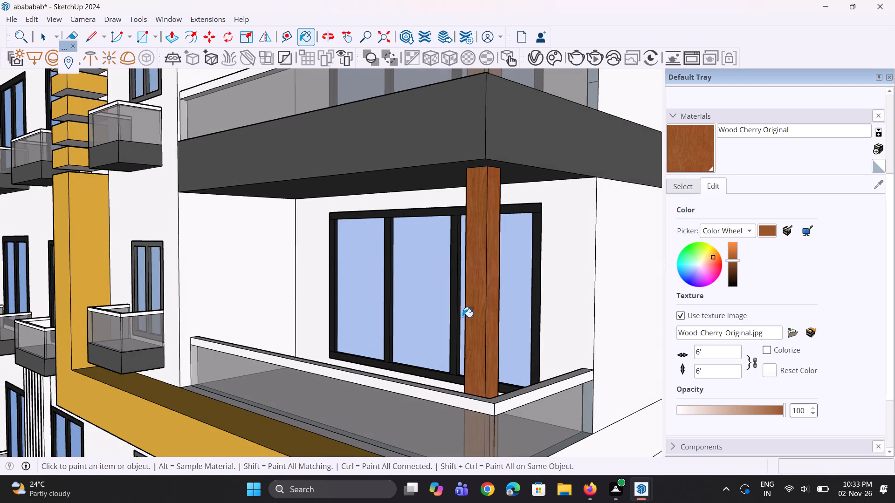
pyautogui.moveTo(446, 306); pyautogui.dragTo(691, 273, button='middle')
pyautogui.scroll(-5, 490, 288)
pyautogui.scroll(5, 598, 278)
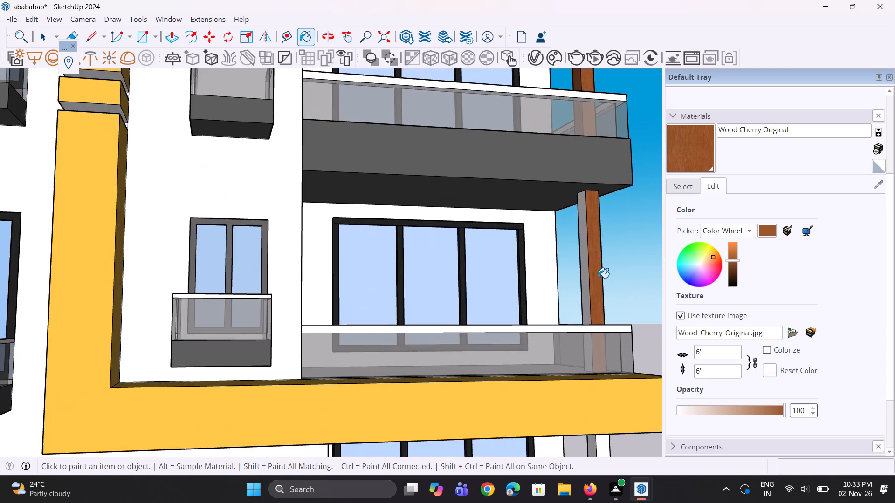
pyautogui.scroll(3, 592, 278)
pyautogui.click(583, 276)
pyautogui.moveTo(633, 270); pyautogui.dragTo(482, 273, button='middle')
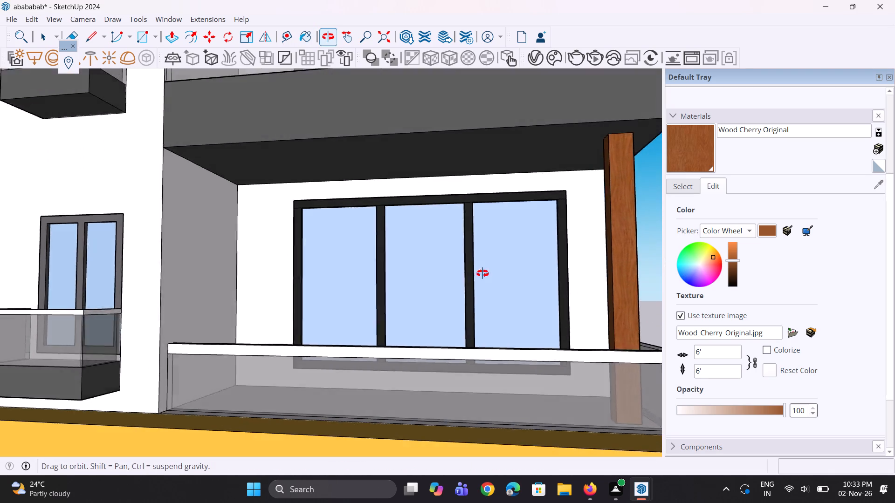
pyautogui.moveTo(482, 273); pyautogui.dragTo(295, 253, button='middle')
pyautogui.scroll(-6, 294, 253)
pyautogui.moveTo(424, 245); pyautogui.dragTo(288, 263, button='middle')
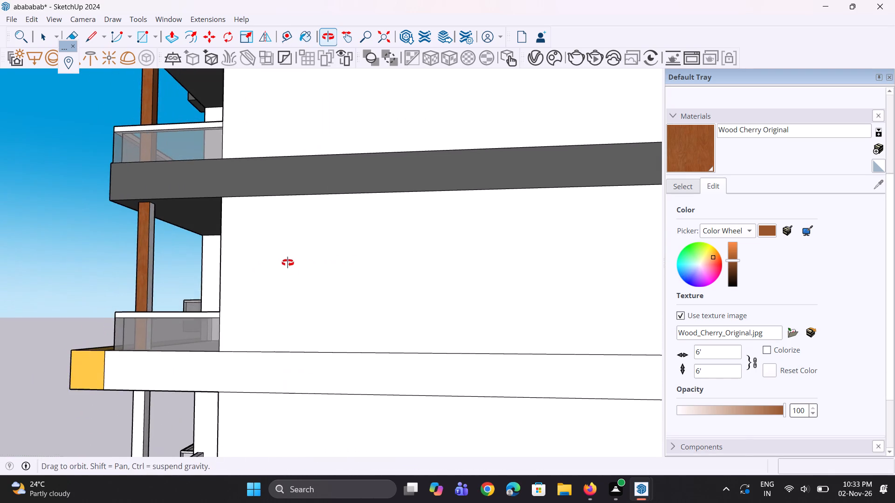
pyautogui.moveTo(288, 263); pyautogui.dragTo(287, 263, button='middle')
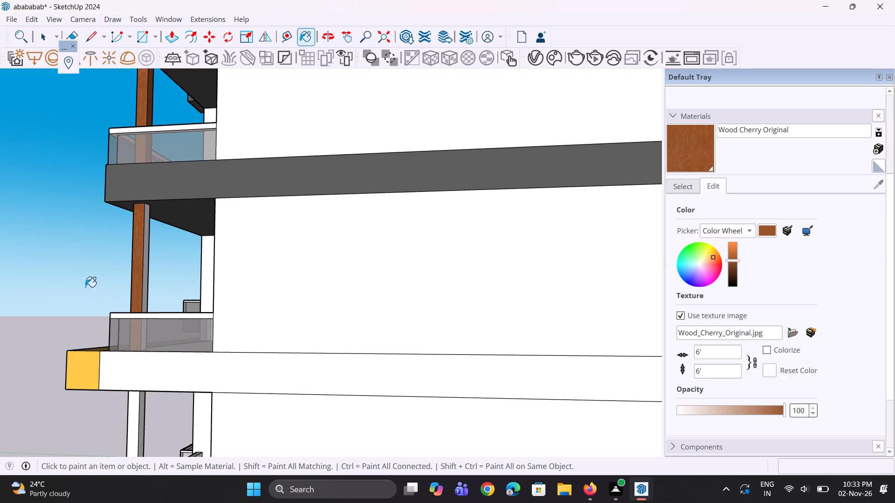
pyautogui.scroll(3, 37, 290)
pyautogui.scroll(2, 240, 299)
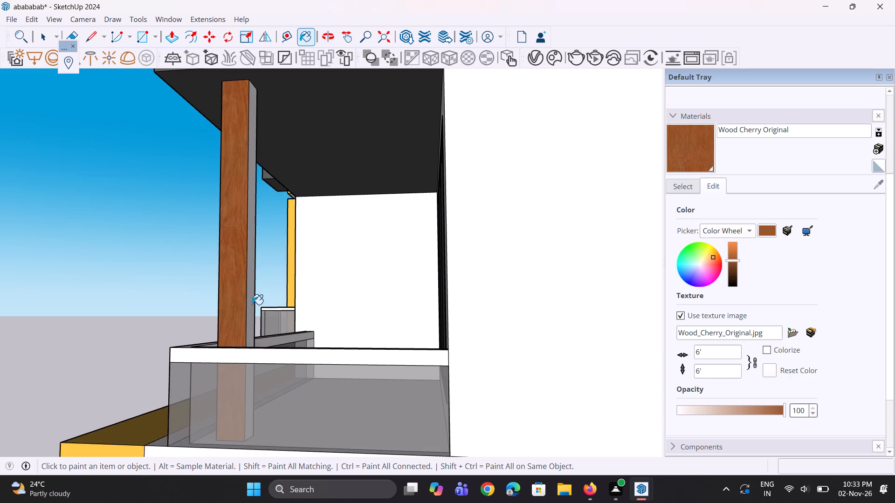
pyautogui.click(248, 303)
# Paint all four faces of the corner balcony column directly below the lower yellow band with Wood Cherry Original.
pyautogui.moveTo(219, 275); pyautogui.dragTo(475, 275, button='middle')
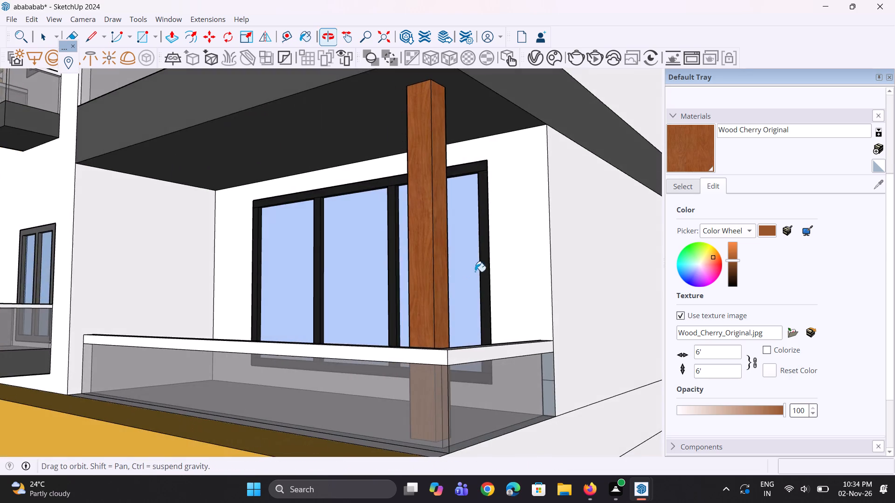
pyautogui.scroll(-9, 440, 225)
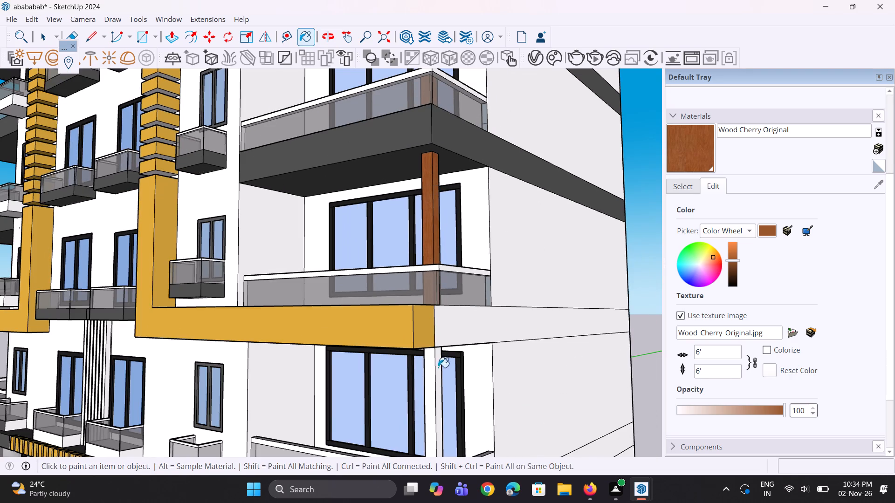
pyautogui.scroll(7, 438, 367)
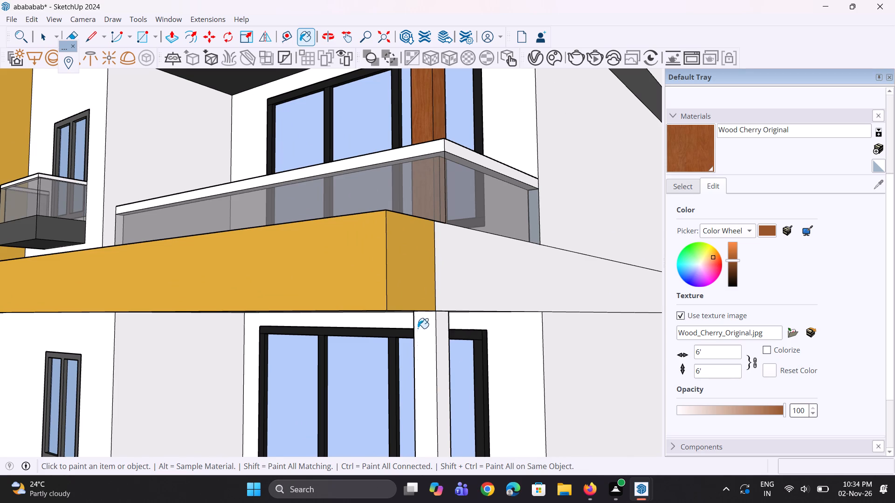
pyautogui.scroll(-9, 418, 328)
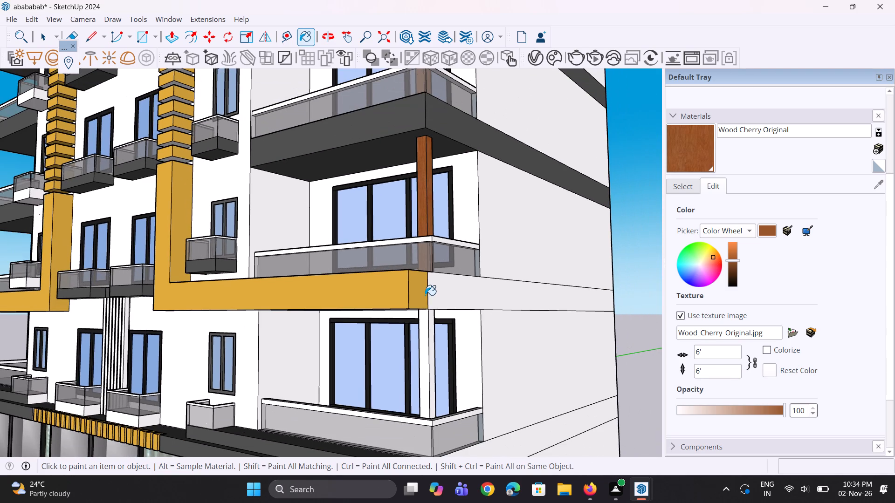
pyautogui.scroll(-2, 425, 295)
pyautogui.scroll(8, 423, 352)
pyautogui.click(429, 340)
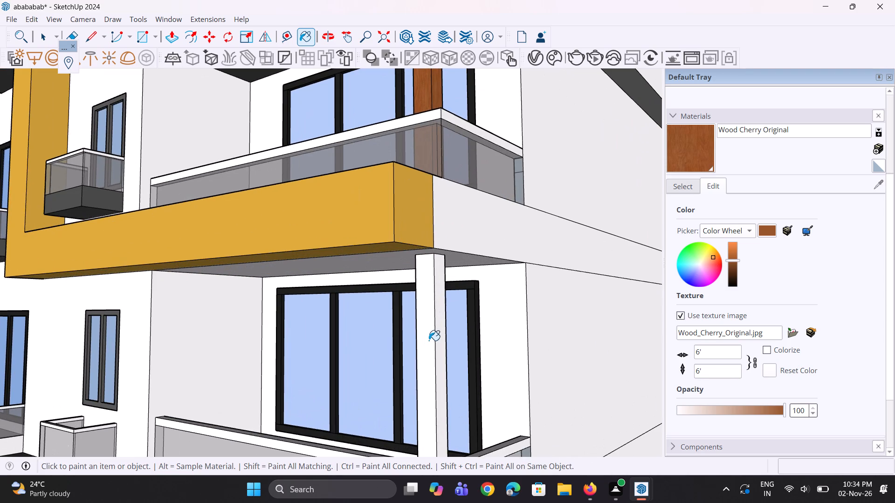
pyautogui.click(440, 345)
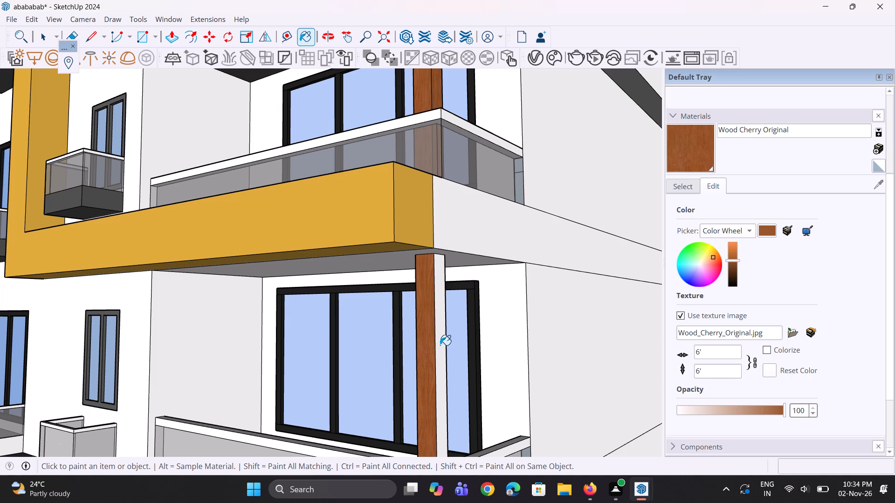
pyautogui.scroll(-5, 418, 283)
pyautogui.scroll(1, 414, 302)
pyautogui.moveTo(414, 302); pyautogui.dragTo(504, 323, button='middle')
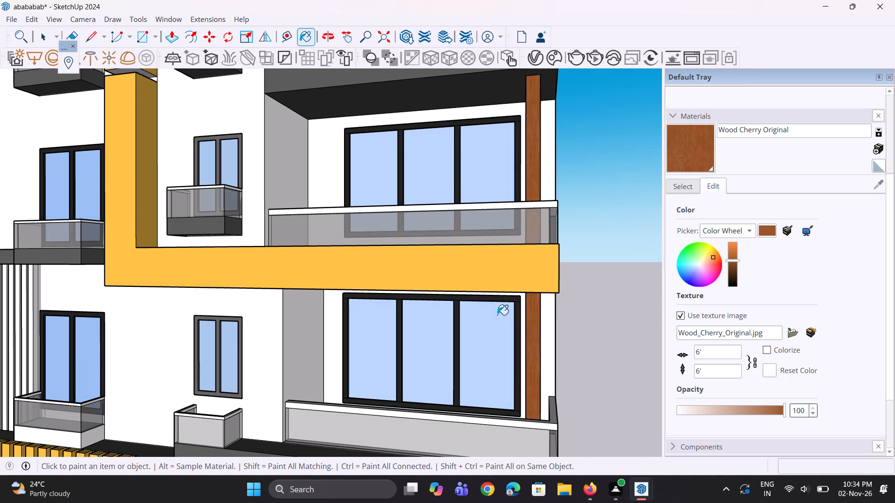
pyautogui.scroll(-4, 447, 276)
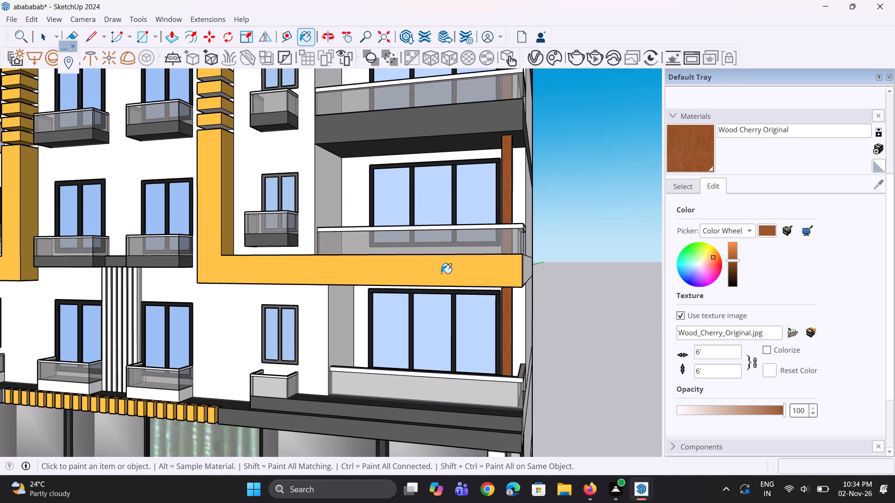
pyautogui.moveTo(443, 275); pyautogui.dragTo(616, 272, button='middle')
pyautogui.scroll(6, 487, 367)
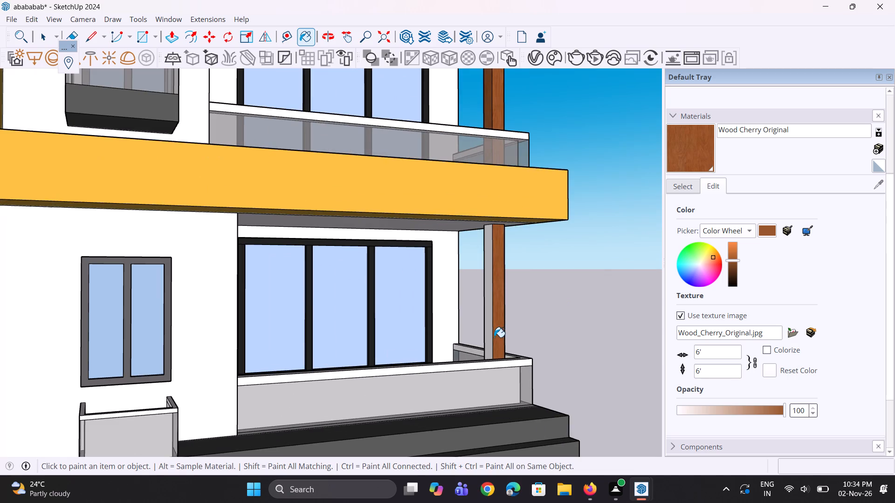
pyautogui.click(487, 330)
pyautogui.moveTo(558, 303); pyautogui.dragTo(301, 318, button='middle')
pyautogui.moveTo(498, 326); pyautogui.dragTo(314, 346, button='middle')
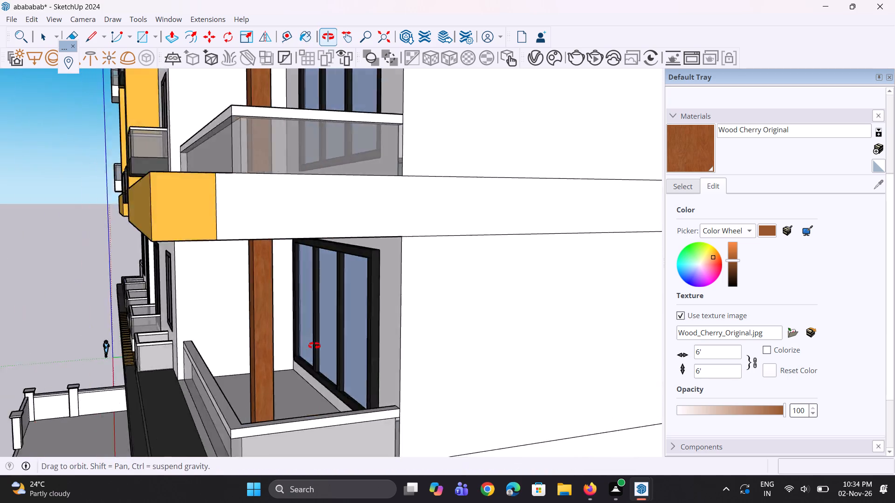
pyautogui.moveTo(314, 346); pyautogui.dragTo(301, 348, button='middle')
pyautogui.moveTo(643, 332); pyautogui.dragTo(437, 334, button='middle')
pyautogui.scroll(-6, 629, 309)
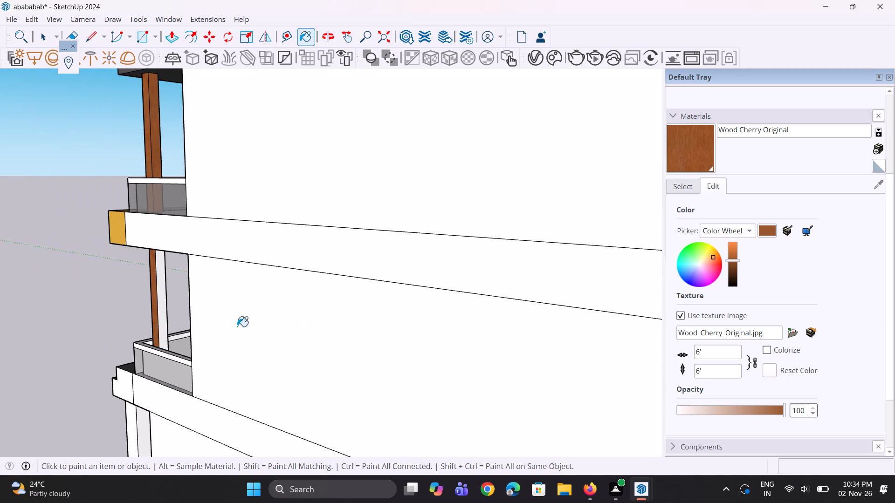
pyautogui.scroll(4, 96, 331)
pyautogui.click(220, 311)
pyautogui.moveTo(181, 325); pyautogui.dragTo(684, 309, button='middle')
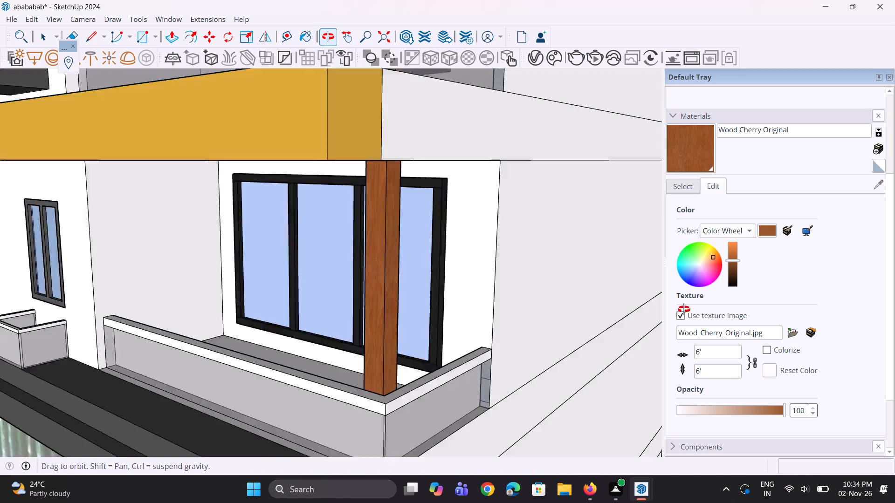
pyautogui.moveTo(684, 309); pyautogui.dragTo(690, 306, button='middle')
# Paint all four faces of the tall corner column in front of the two glazed lower storeys with Wood Cherry Original.
pyautogui.scroll(-11, 550, 240)
pyautogui.scroll(-6, 489, 184)
pyautogui.scroll(4, 473, 347)
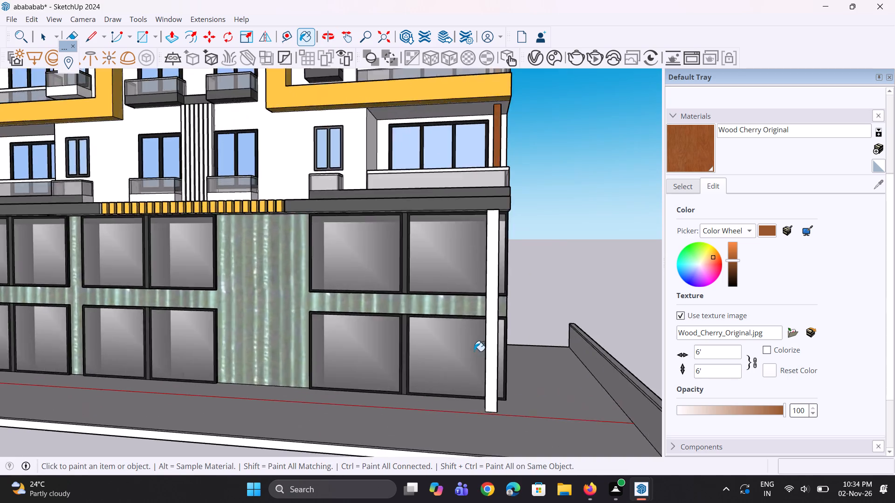
pyautogui.scroll(4, 485, 356)
pyautogui.click(493, 358)
pyautogui.moveTo(524, 338); pyautogui.dragTo(295, 329, button='middle')
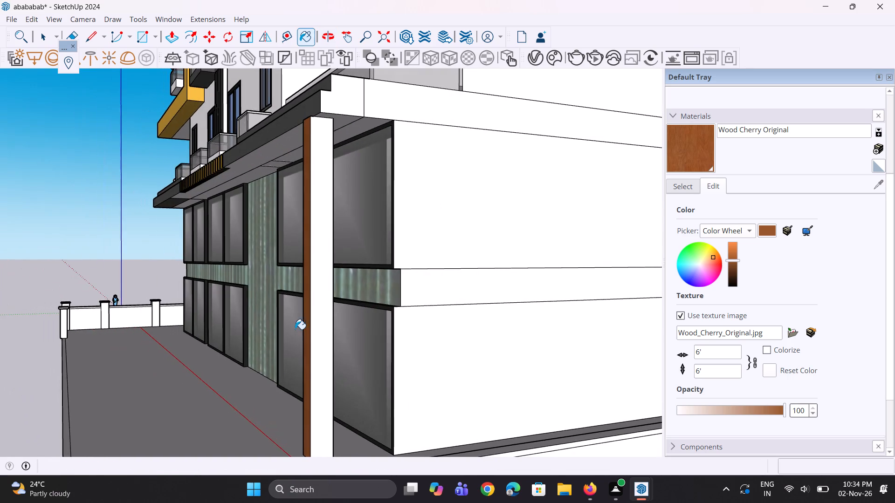
pyautogui.click(315, 328)
pyautogui.moveTo(331, 330); pyautogui.dragTo(785, 272, button='middle')
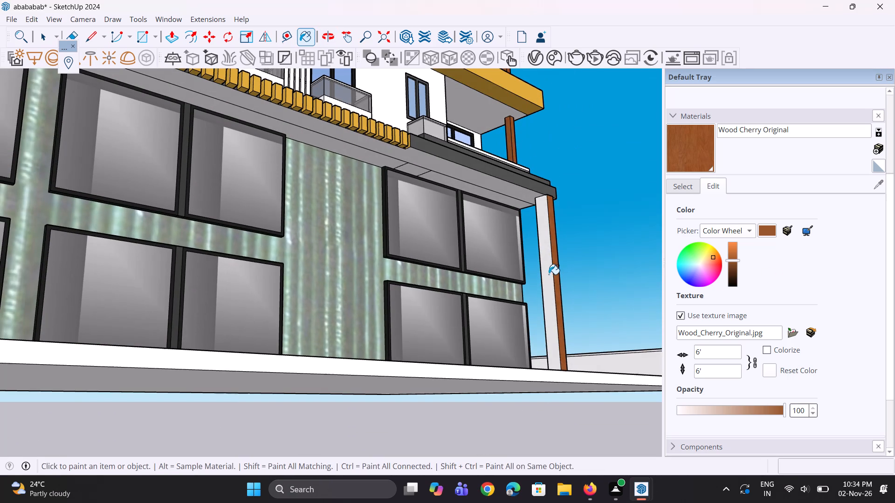
pyautogui.click(551, 275)
pyautogui.moveTo(572, 266); pyautogui.dragTo(307, 266, button='middle')
pyautogui.moveTo(635, 274); pyautogui.dragTo(358, 274, button='middle')
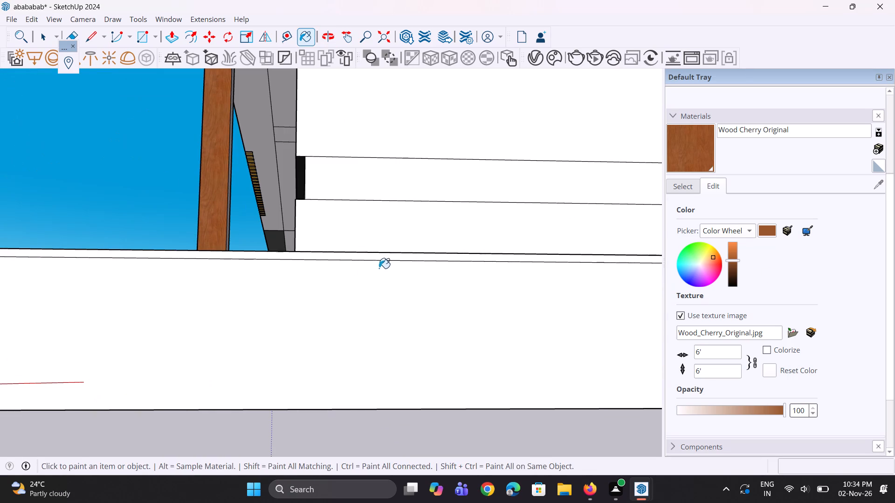
pyautogui.scroll(-5, 611, 184)
pyautogui.moveTo(568, 180); pyautogui.dragTo(457, 271, button='middle')
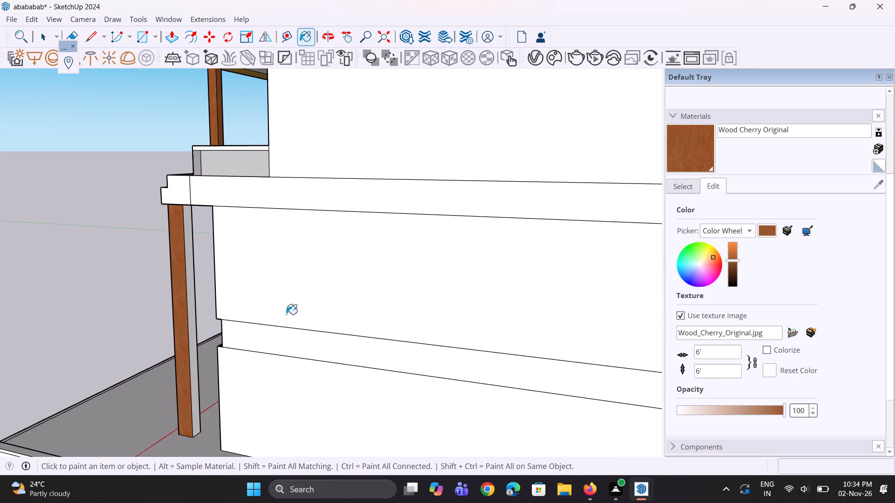
pyautogui.scroll(3, 208, 346)
pyautogui.click(177, 372)
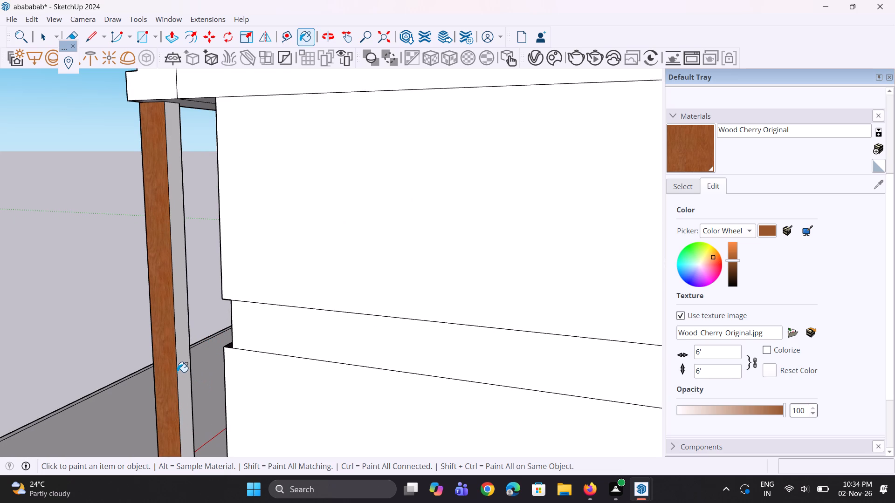
pyautogui.click(182, 370)
# Paint the outer face of the short front boundary wall panel with Wood Cherry Original.
pyautogui.moveTo(269, 332); pyautogui.dragTo(630, 264, button='middle')
pyautogui.scroll(-3, 588, 220)
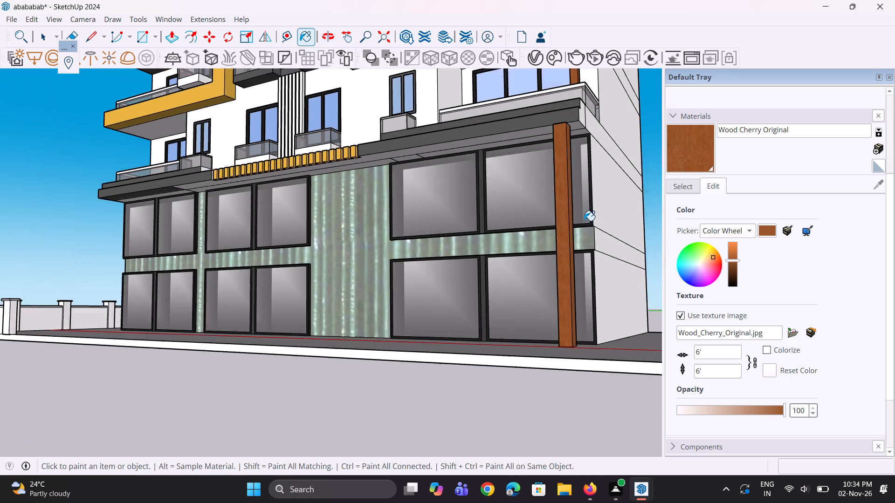
pyautogui.scroll(-8, 584, 221)
pyautogui.moveTo(484, 262); pyautogui.dragTo(521, 303, button='middle')
pyautogui.scroll(-7, 549, 330)
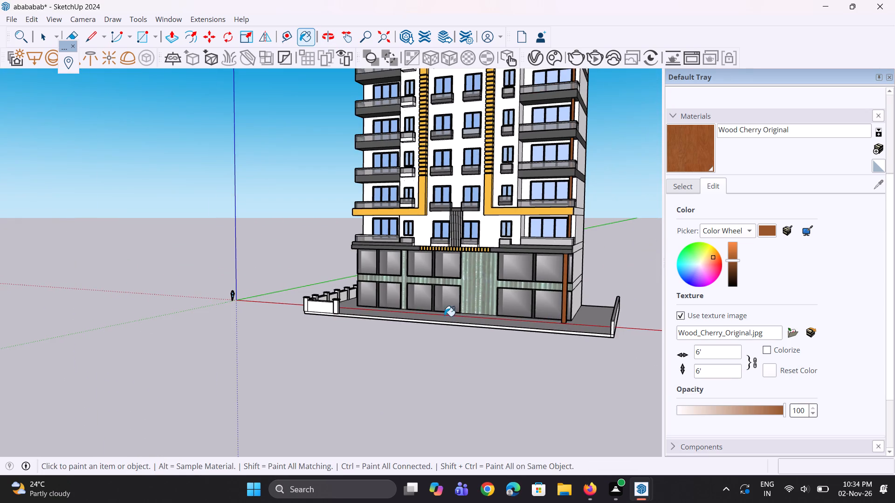
pyautogui.moveTo(444, 316); pyautogui.dragTo(602, 289, button='middle')
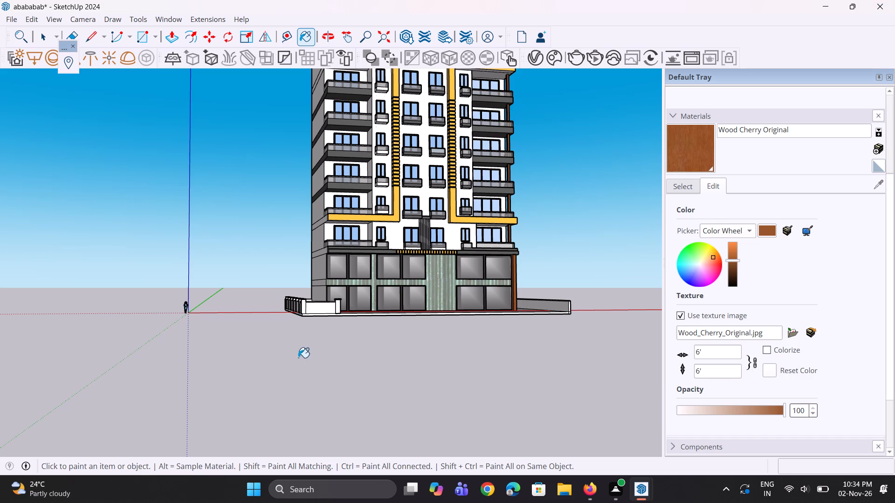
pyautogui.scroll(4, 324, 306)
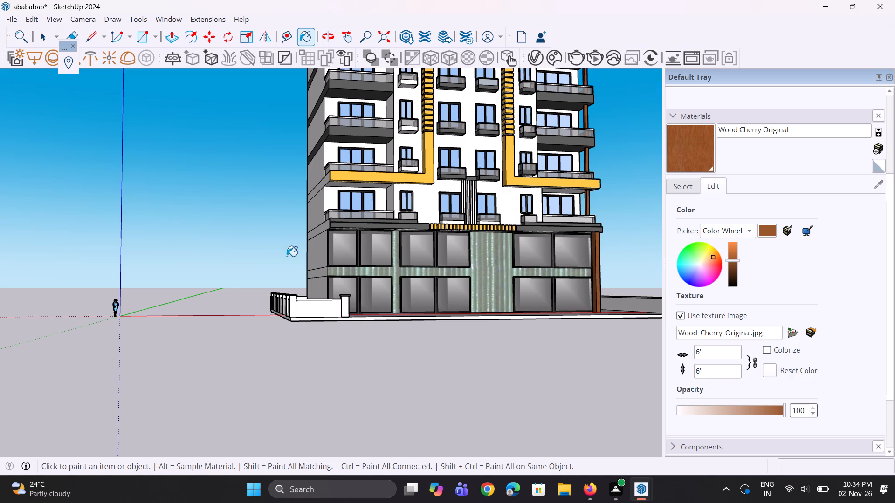
pyautogui.scroll(3, 261, 362)
pyautogui.scroll(7, 381, 221)
pyautogui.moveTo(269, 279); pyautogui.dragTo(302, 298, button='middle')
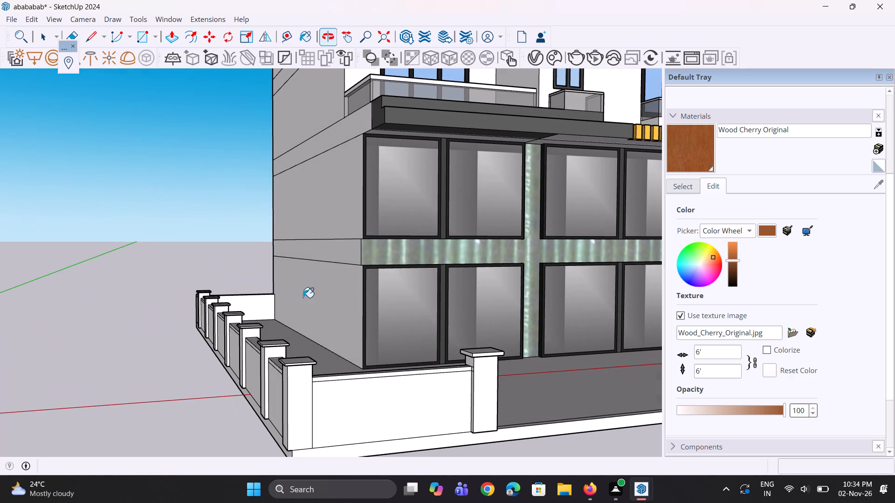
pyautogui.click(346, 399)
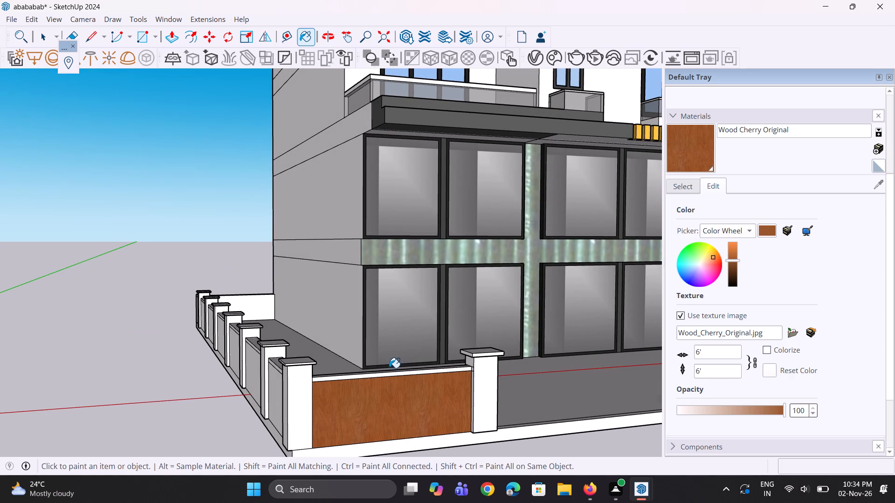
# Paint the inner faces of all seven panels along the side boundary wall with Wood Cherry Original.
pyautogui.scroll(-5, 392, 366)
pyautogui.moveTo(385, 370); pyautogui.dragTo(223, 417, button='middle')
pyautogui.scroll(1, 279, 355)
pyautogui.moveTo(279, 360); pyautogui.dragTo(270, 414, button='middle')
pyautogui.scroll(4, 240, 409)
pyautogui.click(222, 401)
pyautogui.click(253, 363)
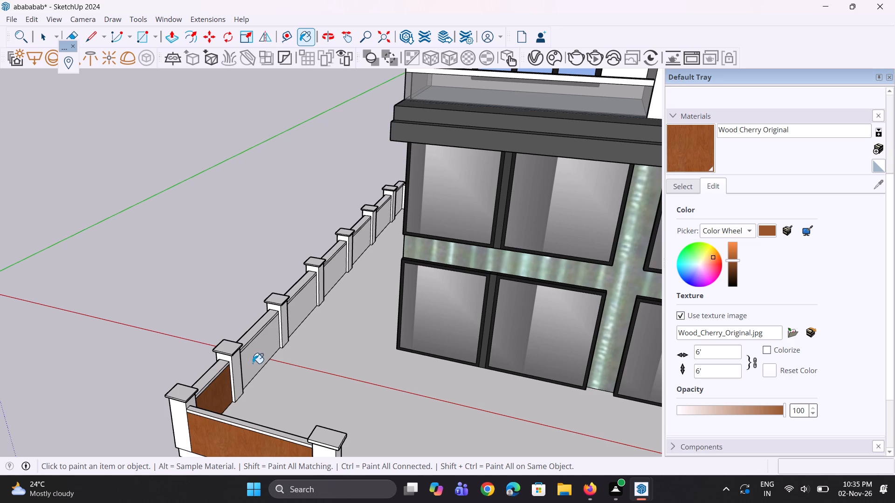
pyautogui.click(311, 309)
pyautogui.scroll(2, 346, 255)
pyautogui.click(330, 272)
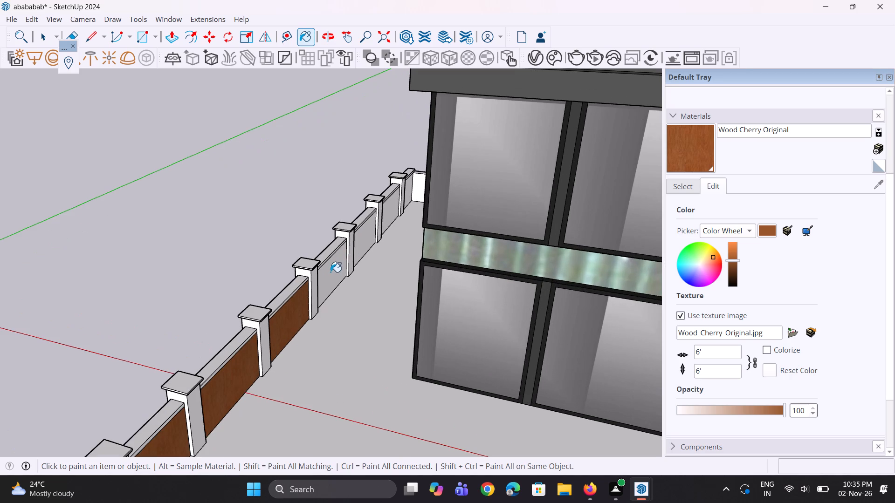
pyautogui.scroll(3, 360, 246)
pyautogui.click(361, 245)
pyautogui.click(397, 204)
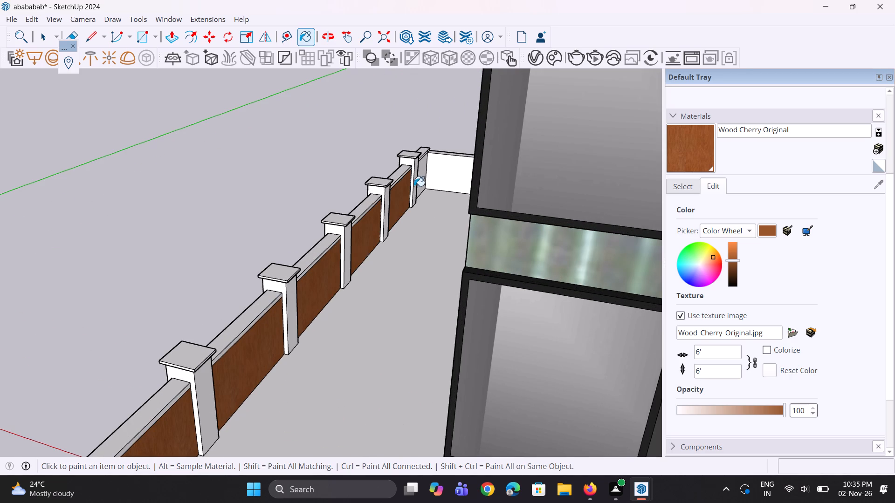
pyautogui.click(422, 177)
# Paint the outer faces of all seven panels along the side boundary wall with Wood Cherry Original.
pyautogui.moveTo(102, 308); pyautogui.dragTo(531, 265, button='middle')
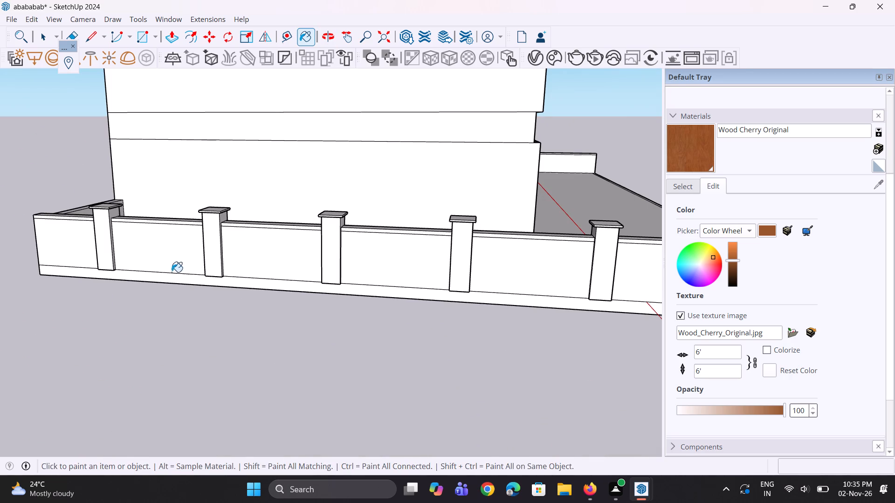
pyautogui.click(57, 236)
pyautogui.click(119, 249)
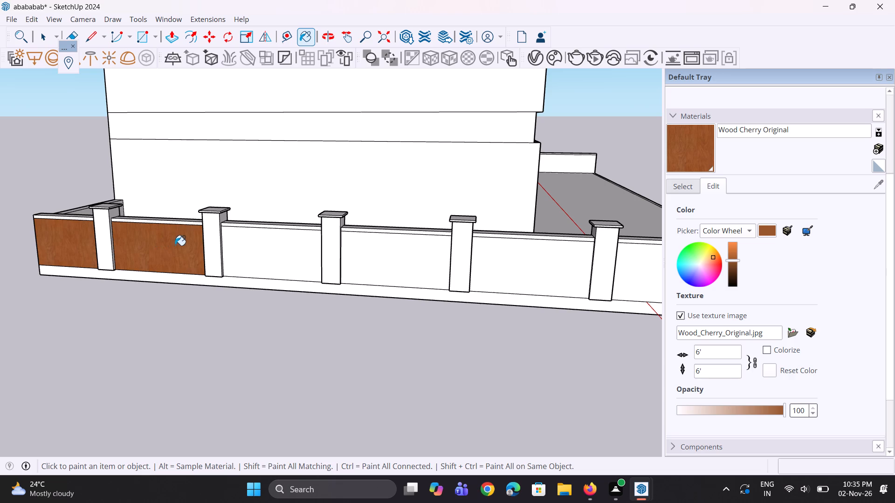
pyautogui.click(253, 252)
pyautogui.click(389, 269)
pyautogui.click(523, 277)
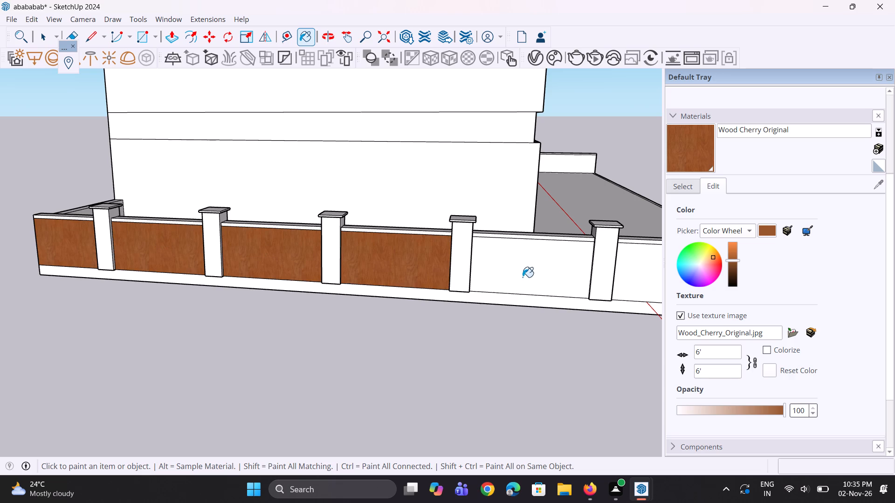
pyautogui.scroll(-5, 324, 365)
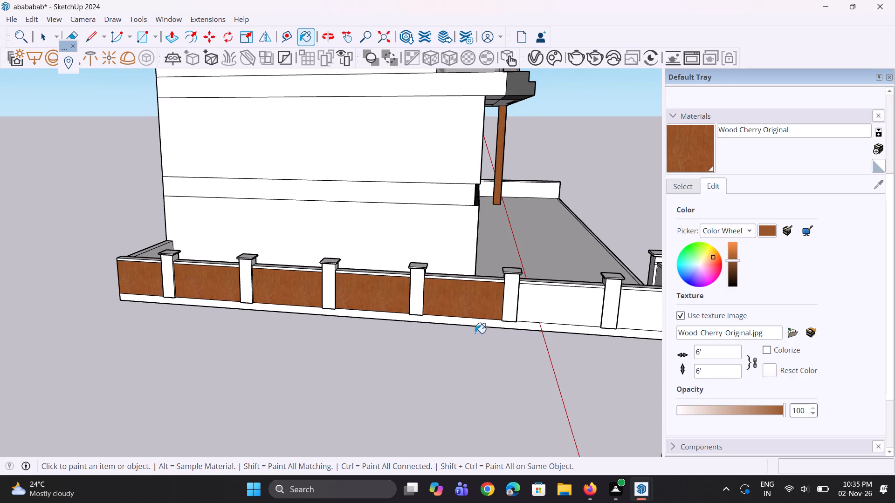
pyautogui.scroll(-6, 350, 361)
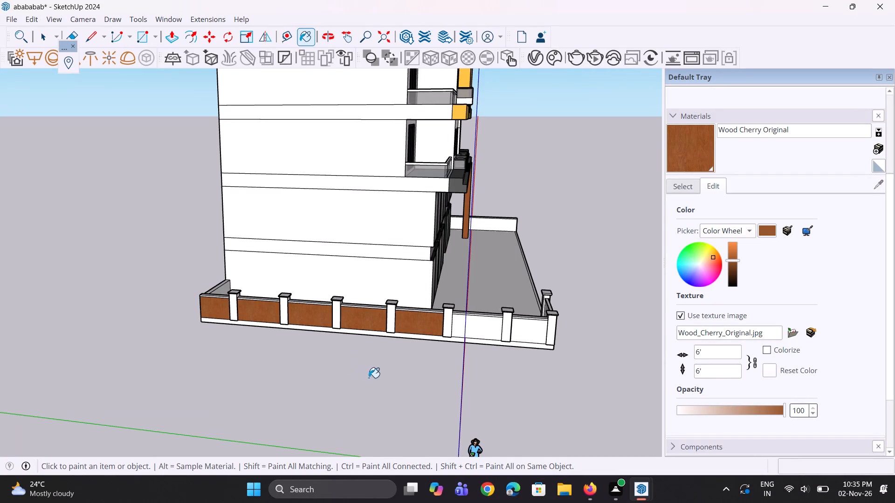
pyautogui.scroll(3, 395, 378)
pyautogui.scroll(2, 523, 316)
pyautogui.click(518, 313)
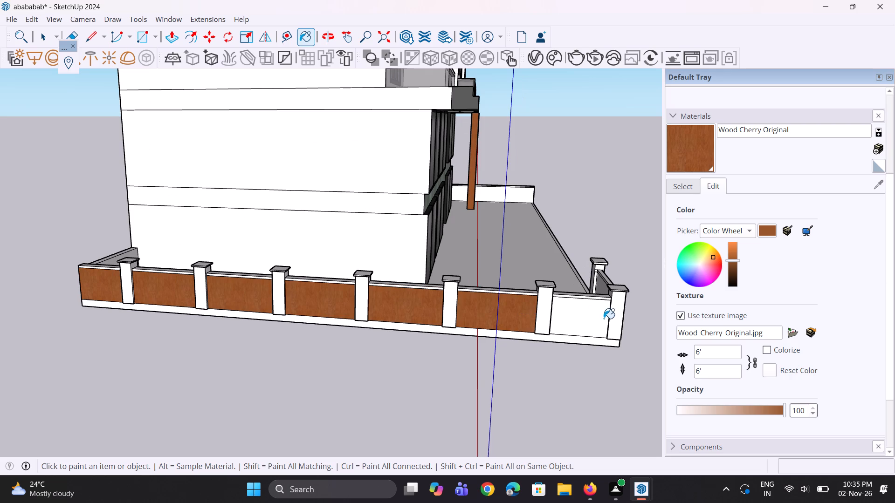
pyautogui.click(604, 319)
# Paint the inner face of the short front boundary wall panel with Wood Cherry Original.
pyautogui.scroll(1, 596, 280)
pyautogui.moveTo(596, 281); pyautogui.dragTo(647, 351, button='middle')
pyautogui.click(623, 331)
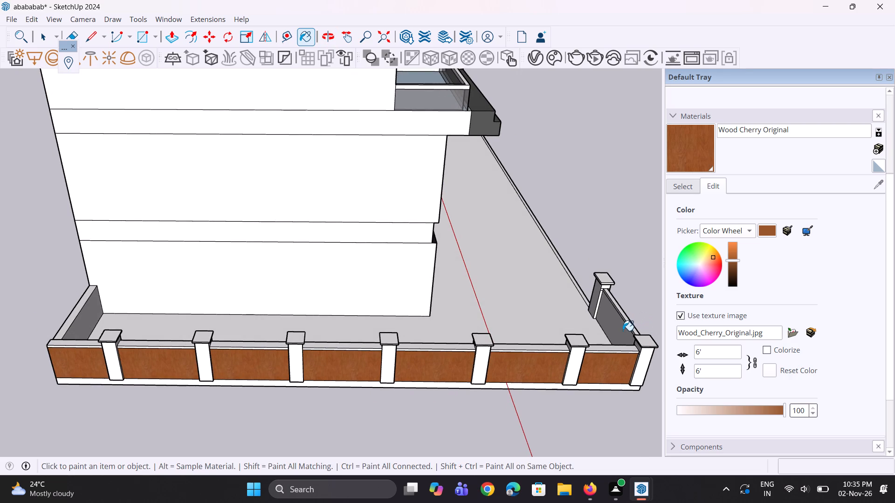
pyautogui.moveTo(624, 331); pyautogui.dragTo(344, 237, button='middle')
pyautogui.scroll(-4, 392, 272)
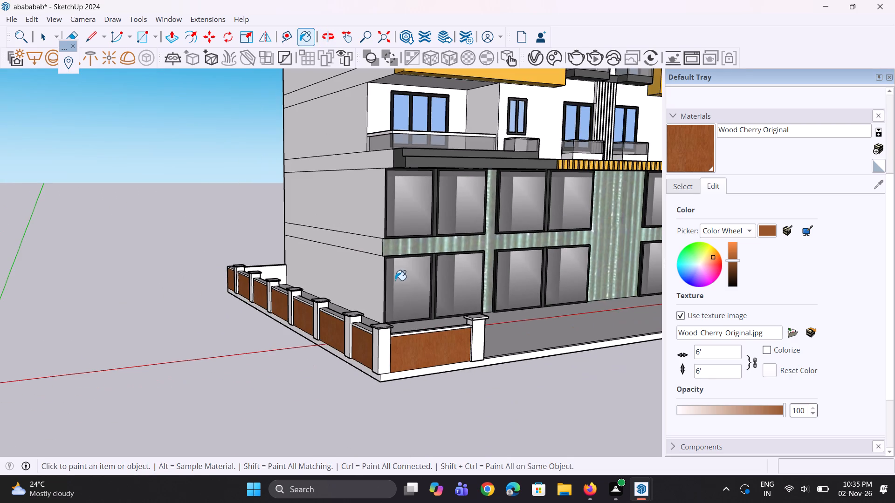
# Examine the painted boundary wall panels and the whole building from the side and front.
pyautogui.scroll(-5, 382, 330)
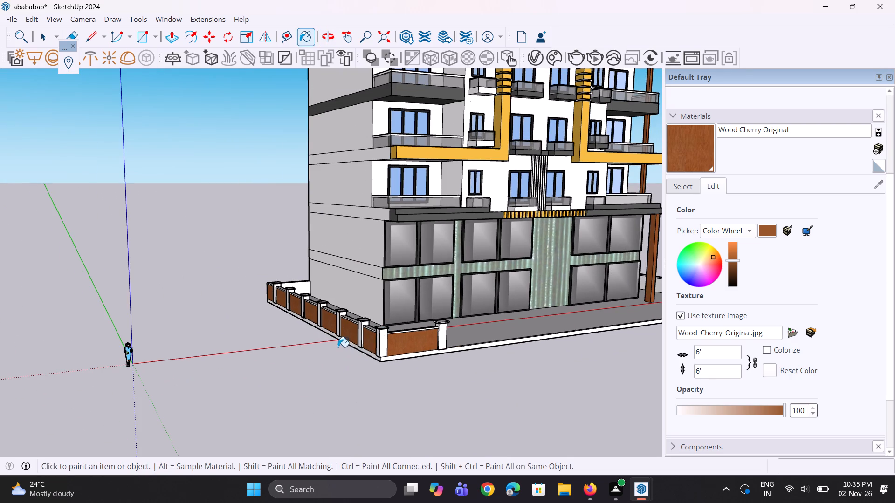
pyautogui.scroll(-4, 338, 353)
pyautogui.moveTo(306, 384); pyautogui.dragTo(421, 329, button='middle')
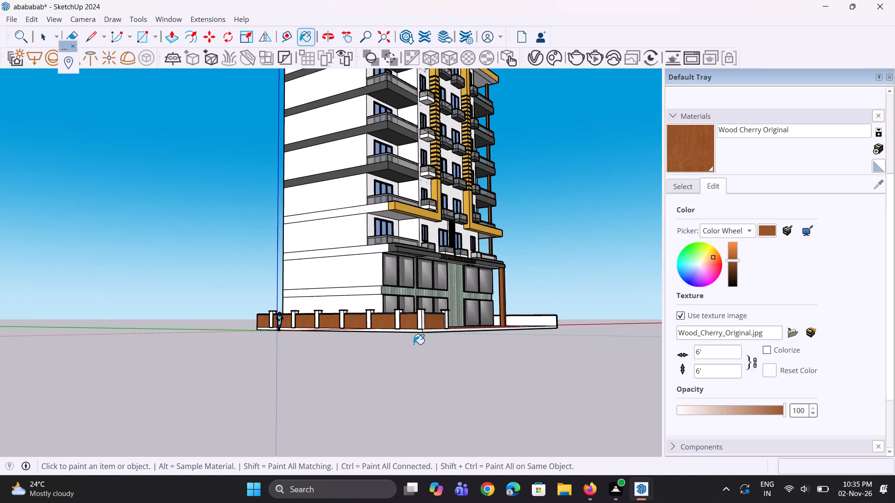
pyautogui.scroll(6, 413, 346)
pyautogui.scroll(3, 143, 314)
pyautogui.moveTo(149, 315); pyautogui.dragTo(228, 421, button='middle')
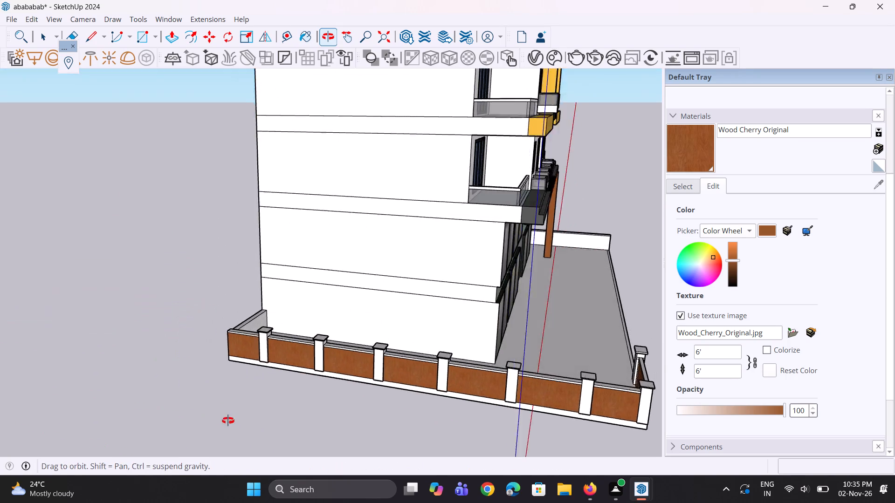
pyautogui.moveTo(228, 421); pyautogui.dragTo(232, 474, button='middle')
pyautogui.scroll(4, 242, 353)
pyautogui.scroll(1, 241, 413)
pyautogui.moveTo(241, 409); pyautogui.dragTo(262, 349, button='middle')
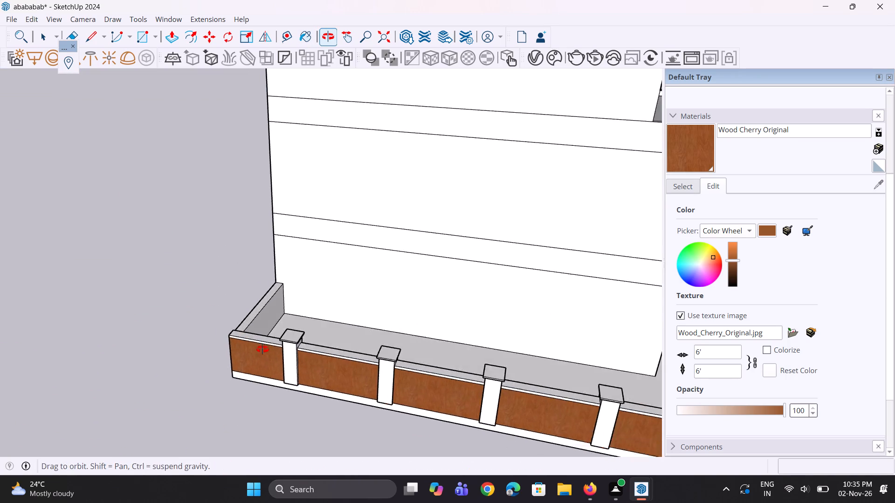
pyautogui.moveTo(262, 349); pyautogui.dragTo(267, 320, button='middle')
pyautogui.scroll(-3, 256, 359)
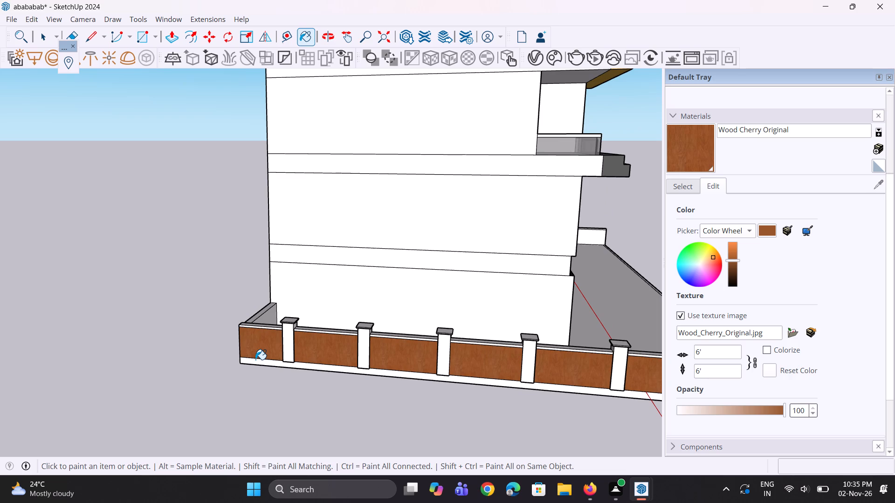
pyautogui.scroll(-12, 255, 360)
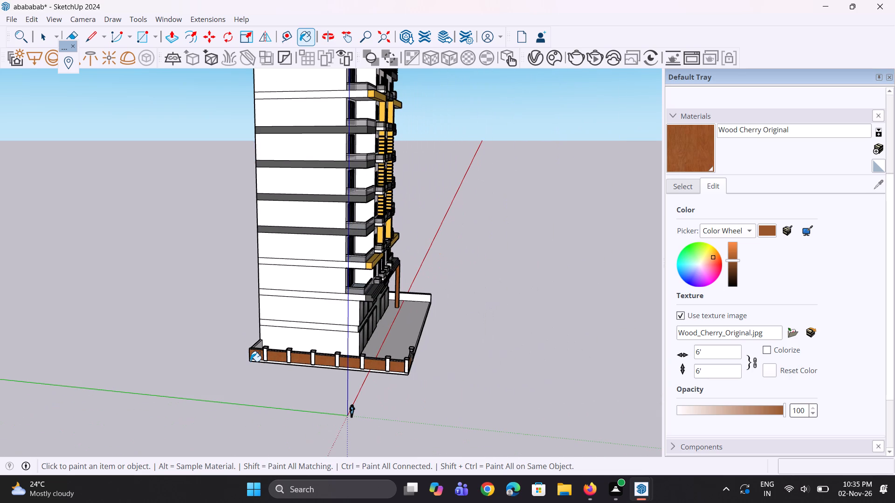
pyautogui.moveTo(247, 211); pyautogui.dragTo(234, 240, button='middle')
pyautogui.scroll(-6, 191, 336)
pyautogui.moveTo(272, 307); pyautogui.dragTo(225, 256, button='middle')
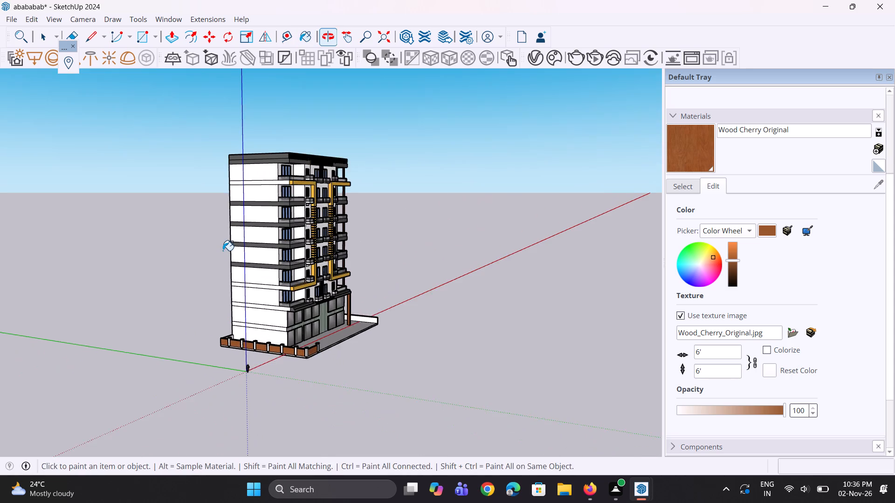
pyautogui.scroll(1, 222, 251)
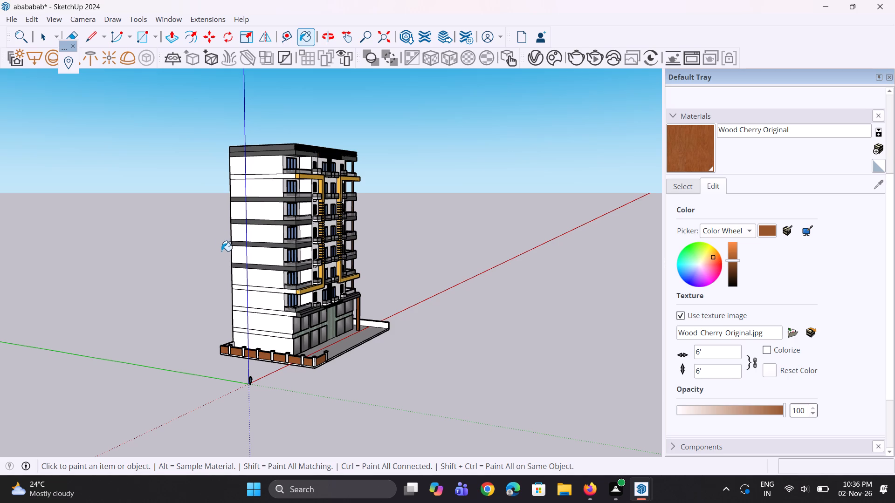
pyautogui.scroll(-4, 216, 285)
pyautogui.moveTo(251, 329); pyautogui.dragTo(211, 265, button='middle')
pyautogui.scroll(4, 301, 360)
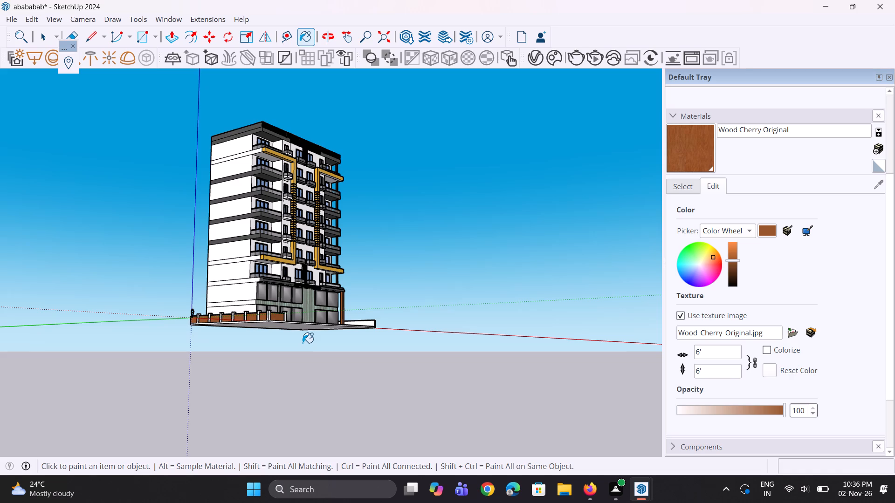
pyautogui.moveTo(301, 403); pyautogui.dragTo(69, 387, button='middle')
pyautogui.scroll(-1, 270, 355)
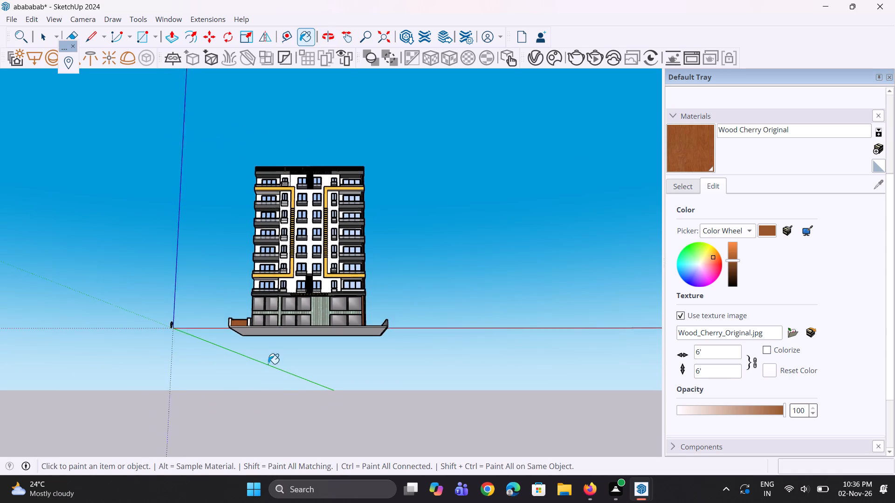
pyautogui.scroll(-1, 268, 364)
# Create a new V-Ray Generic material with a light orange diffuse colour of R 0.925, G 0.532, B 0.292.
pyautogui.scroll(3, 344, 41)
pyautogui.scroll(4, 287, 124)
pyautogui.scroll(4, 305, 275)
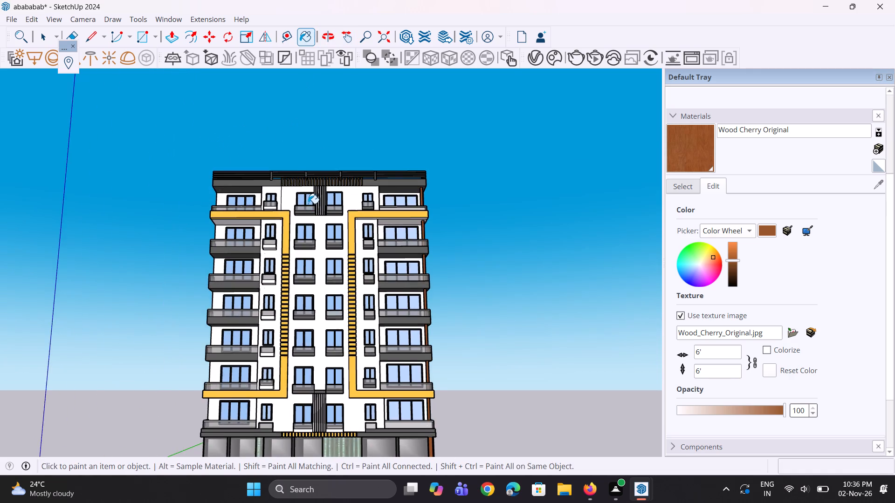
pyautogui.moveTo(306, 204); pyautogui.dragTo(305, 242, button='middle')
pyautogui.scroll(7, 308, 171)
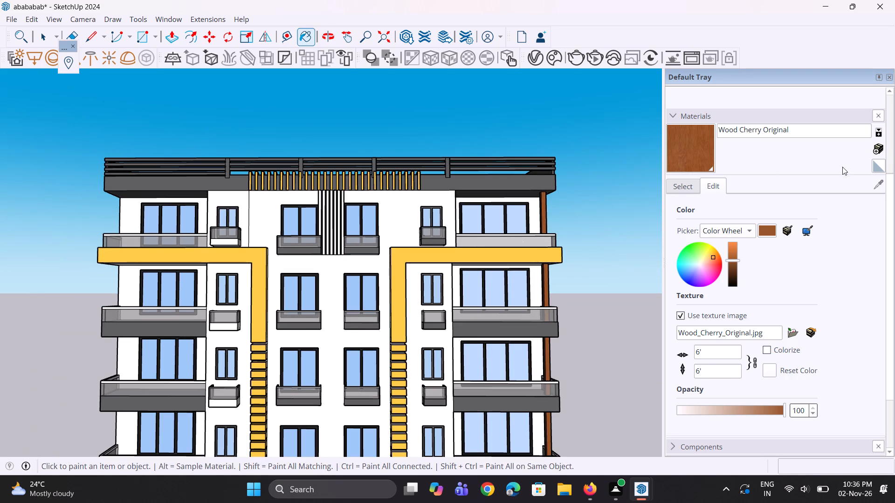
pyautogui.click(877, 181)
pyautogui.click(538, 60)
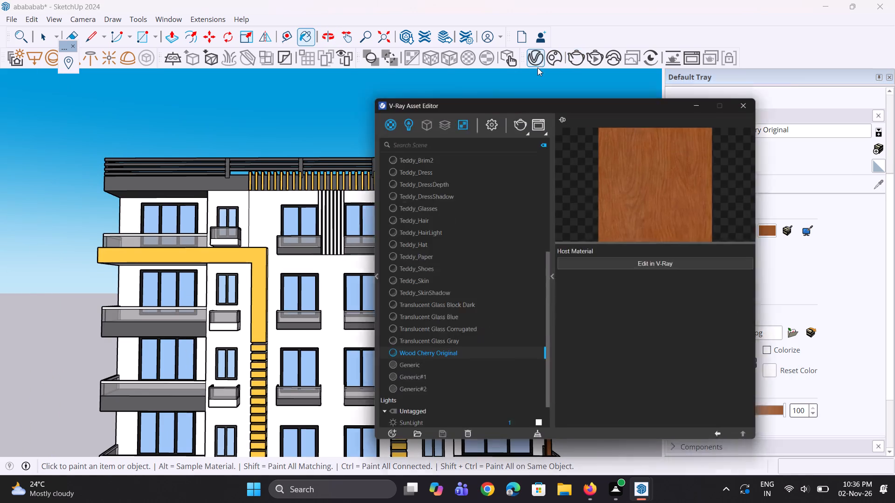
pyautogui.rightClick(363, 61)
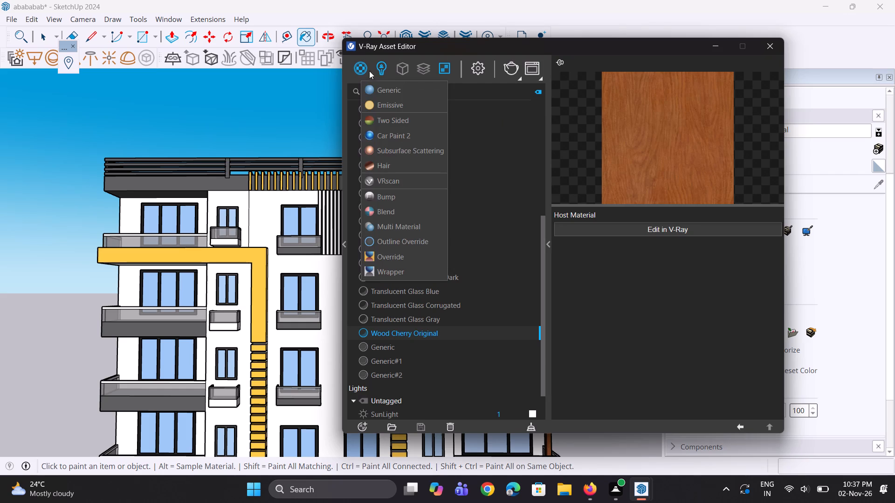
pyautogui.click(379, 88)
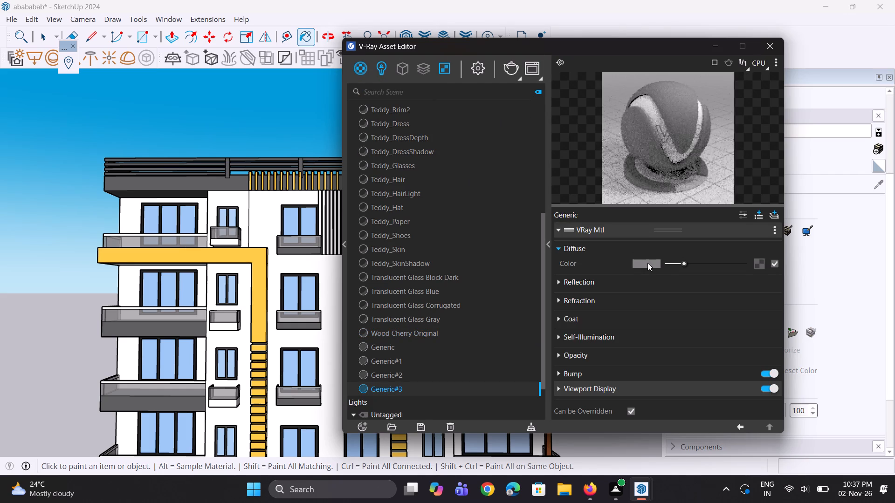
pyautogui.click(647, 263)
pyautogui.doubleClick(423, 165)
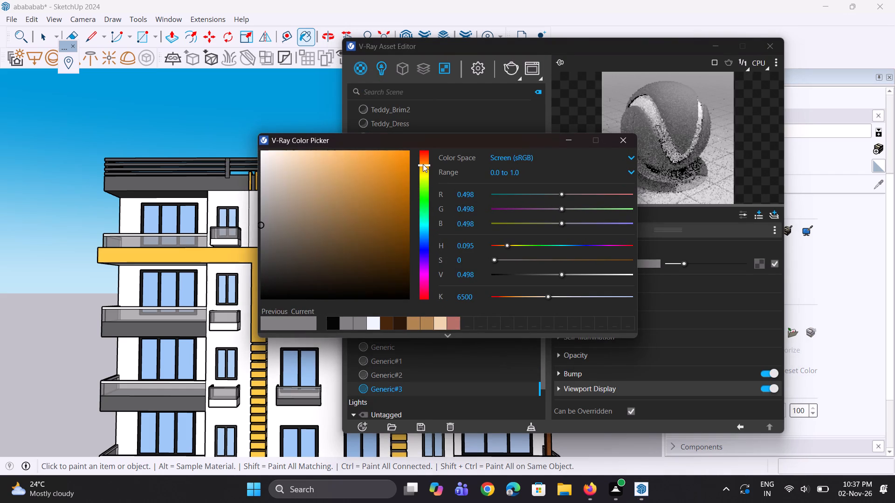
pyautogui.click(392, 159)
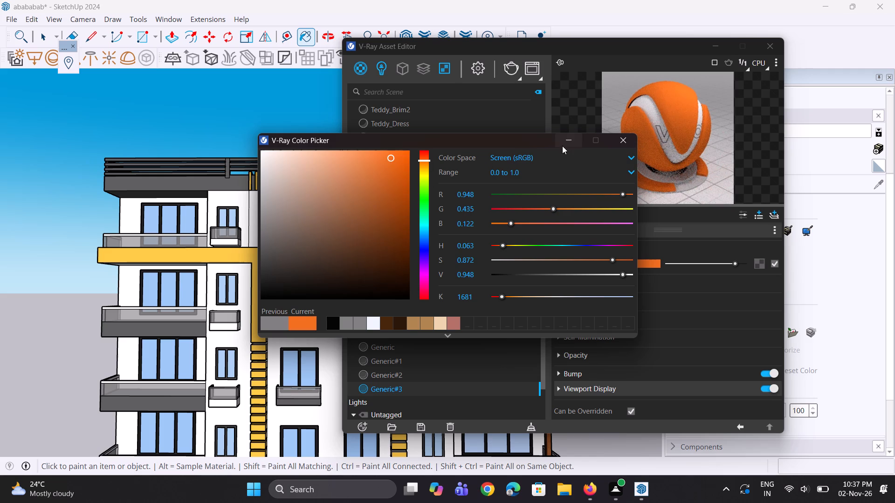
pyautogui.moveTo(389, 157); pyautogui.dragTo(384, 157)
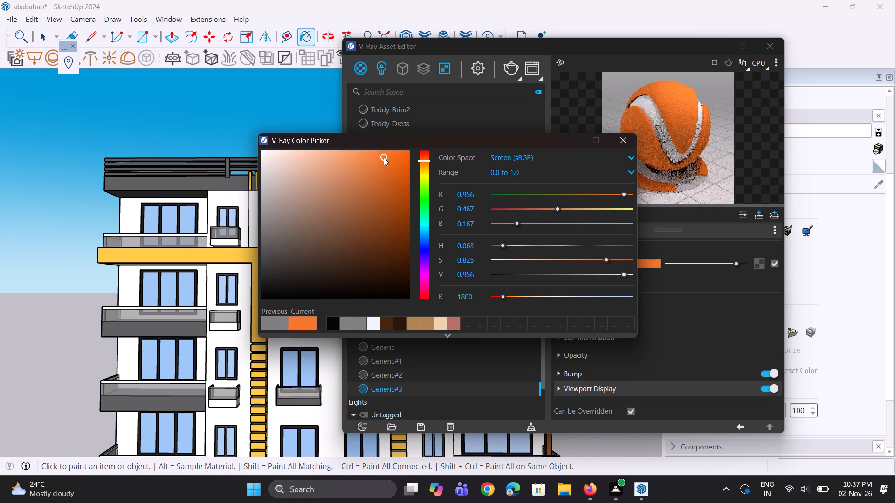
pyautogui.moveTo(383, 157); pyautogui.dragTo(378, 157)
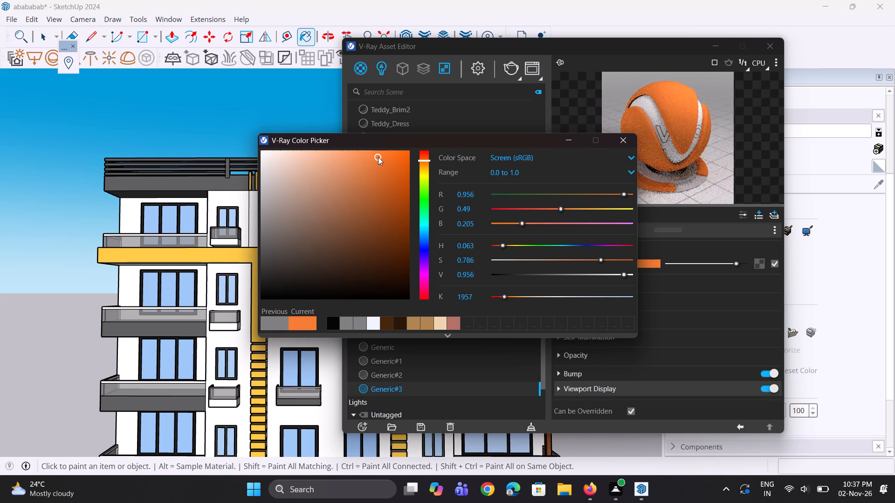
pyautogui.moveTo(376, 156); pyautogui.dragTo(366, 161)
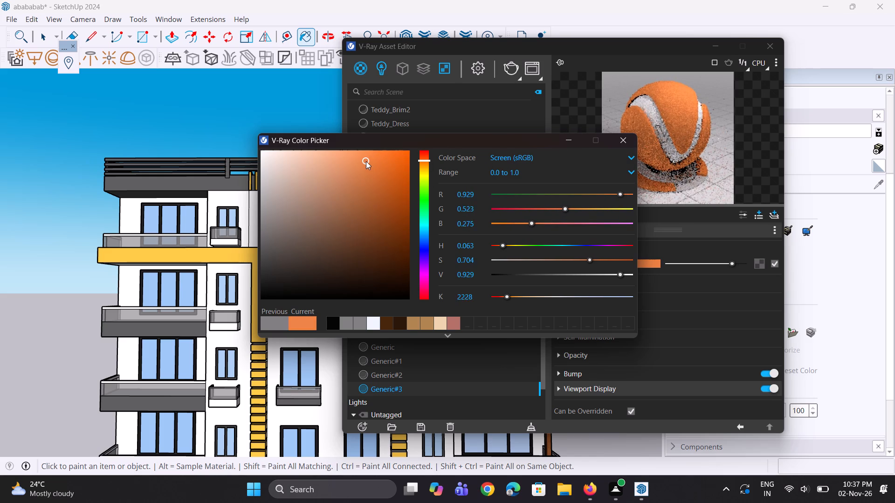
pyautogui.moveTo(366, 161); pyautogui.dragTo(362, 162)
pyautogui.click(362, 162)
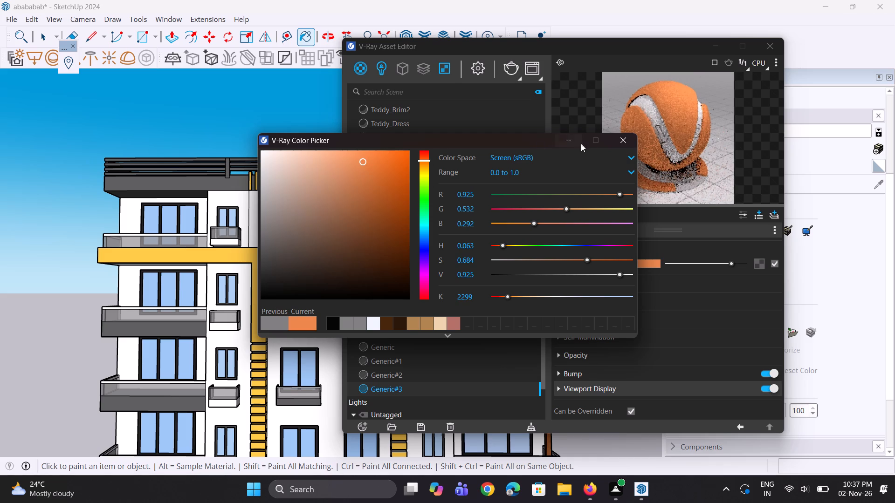
pyautogui.click(571, 142)
# Give the new orange material a dark grey reflection colour and a reflection glossiness of 0.95.
pyautogui.click(593, 286)
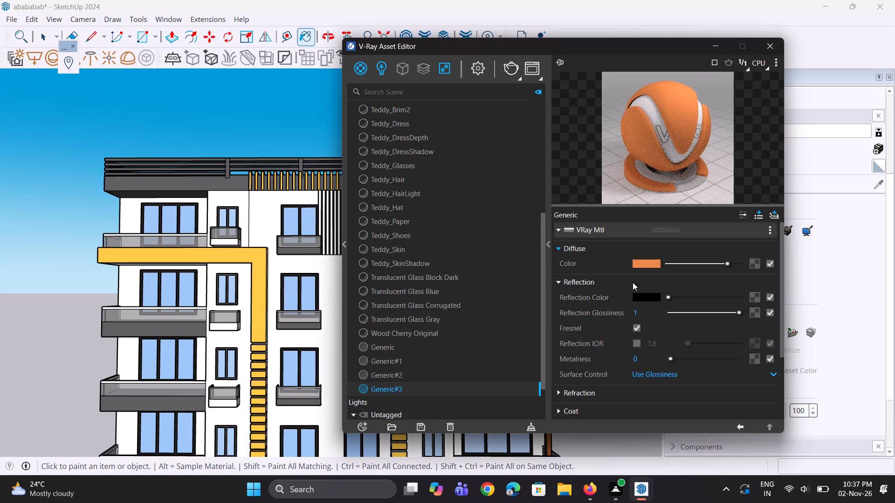
pyautogui.click(678, 296)
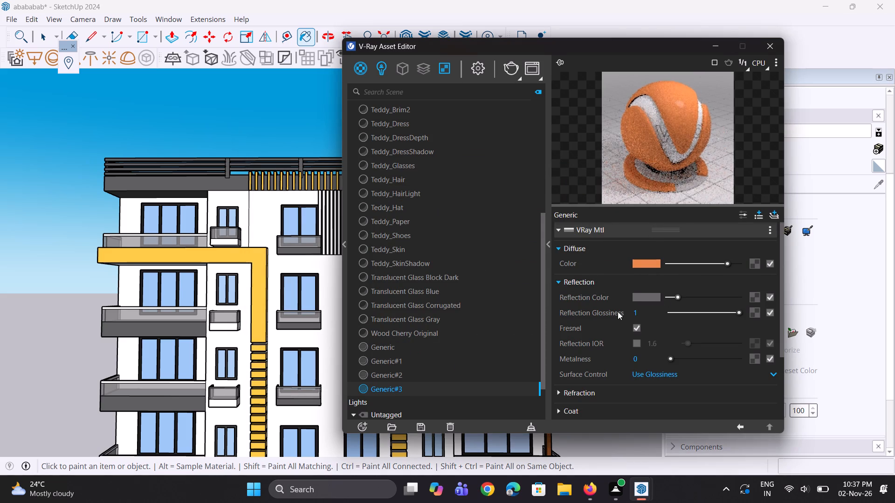
pyautogui.moveTo(651, 313); pyautogui.dragTo(603, 311)
pyautogui.write('0.')
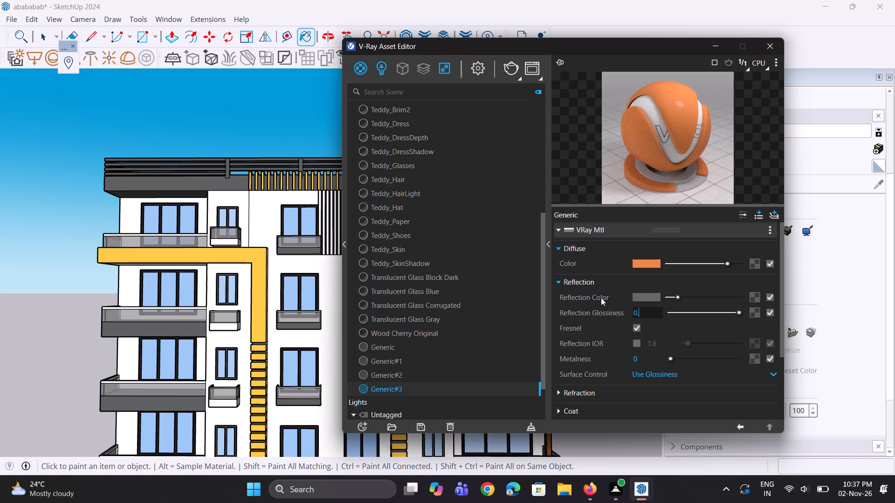
pyautogui.write('95')
pyautogui.press('Return')
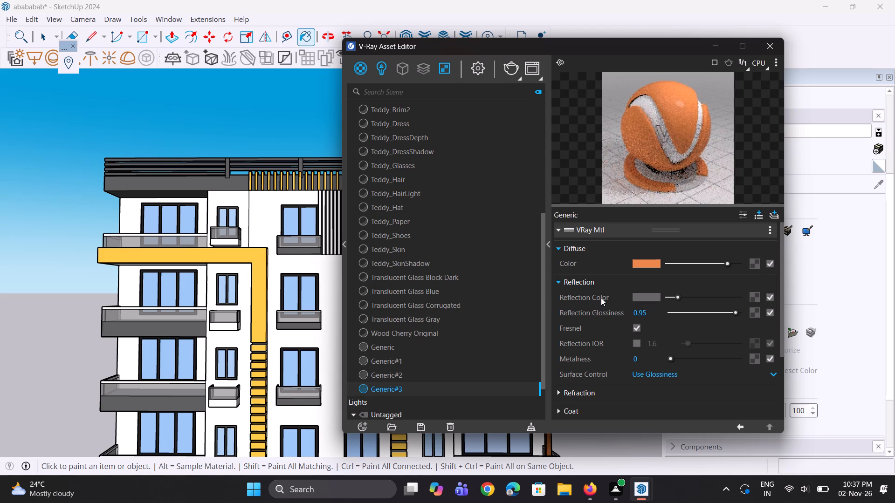
pyautogui.doubleClick(675, 142)
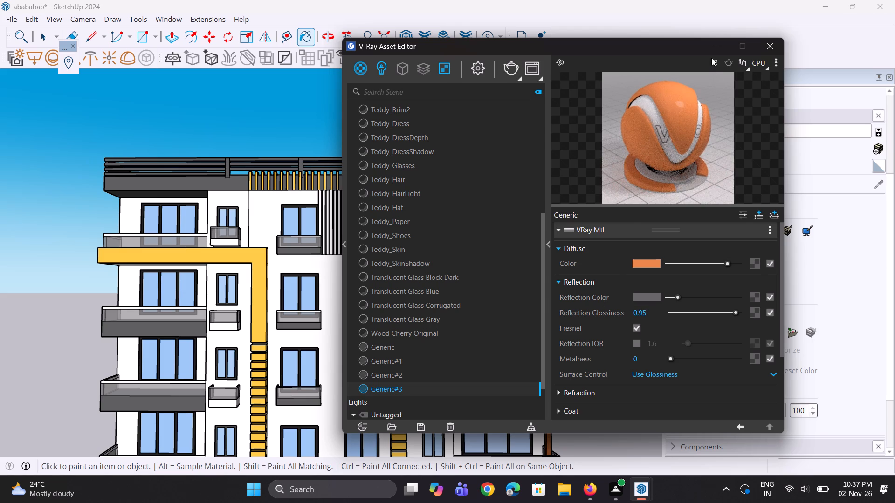
pyautogui.click(709, 49)
# Paint the yellow L-shaped frame on the upper right part of the front facade with the new orange material.
pyautogui.click(685, 159)
pyautogui.click(437, 259)
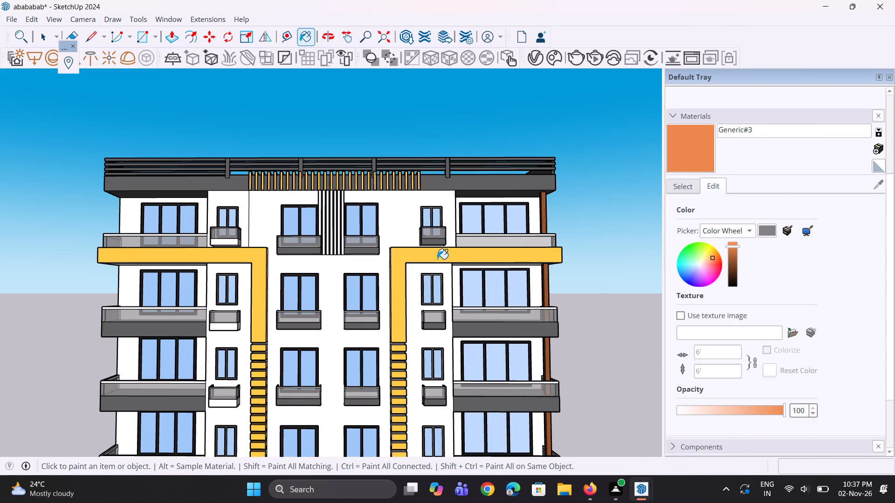
pyautogui.scroll(-4, 451, 245)
pyautogui.scroll(5, 421, 357)
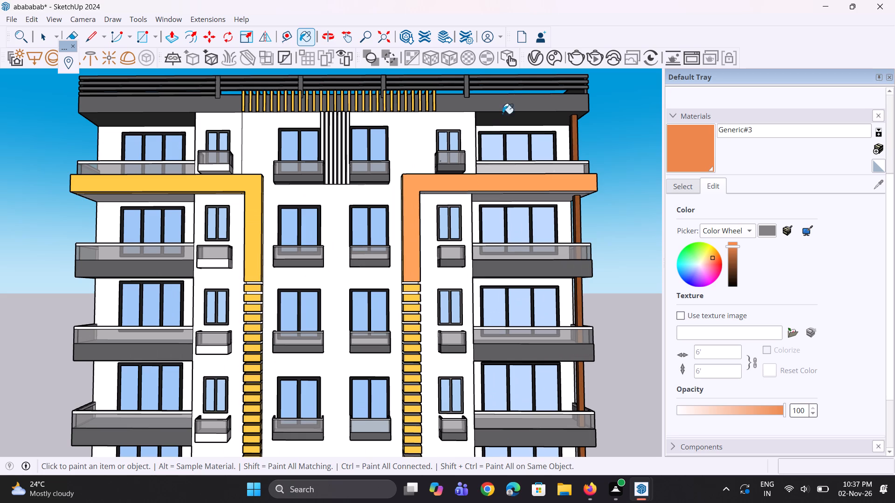
# Change the orange material's diffuse colour to a deeper orange of R 0.925, G 0.461, B 0.176.
pyautogui.click(533, 67)
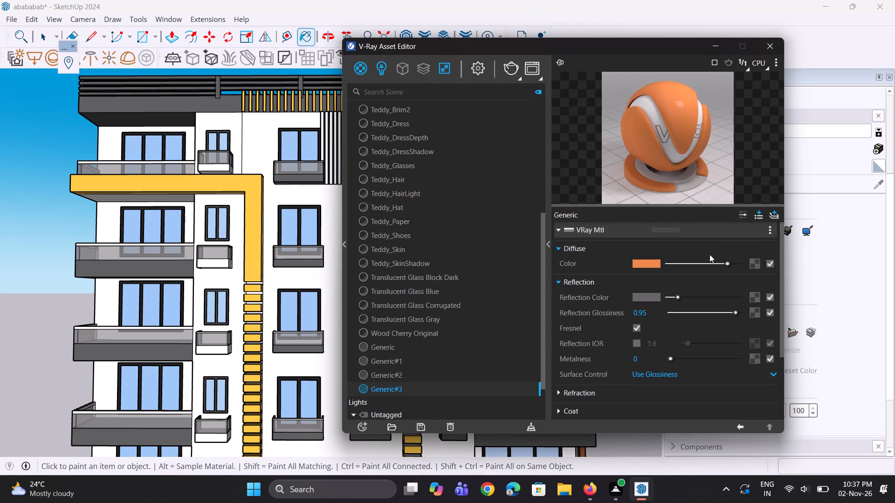
pyautogui.click(715, 264)
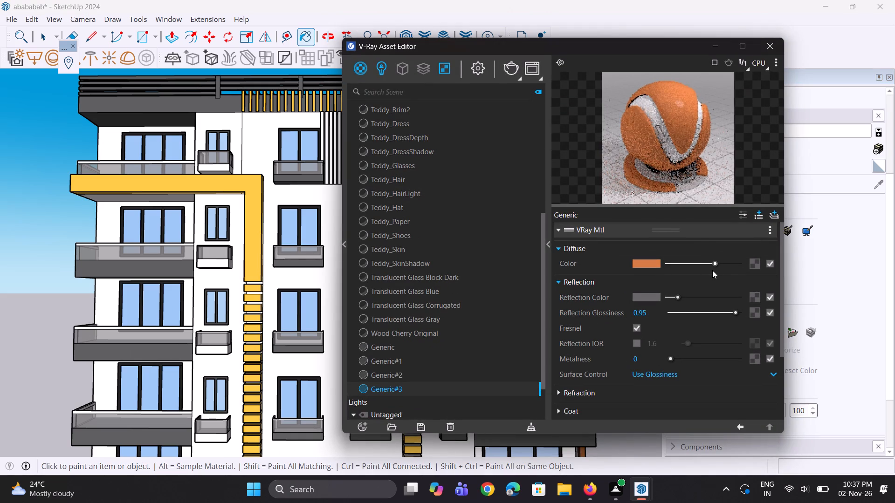
pyautogui.click(709, 263)
pyautogui.click(653, 262)
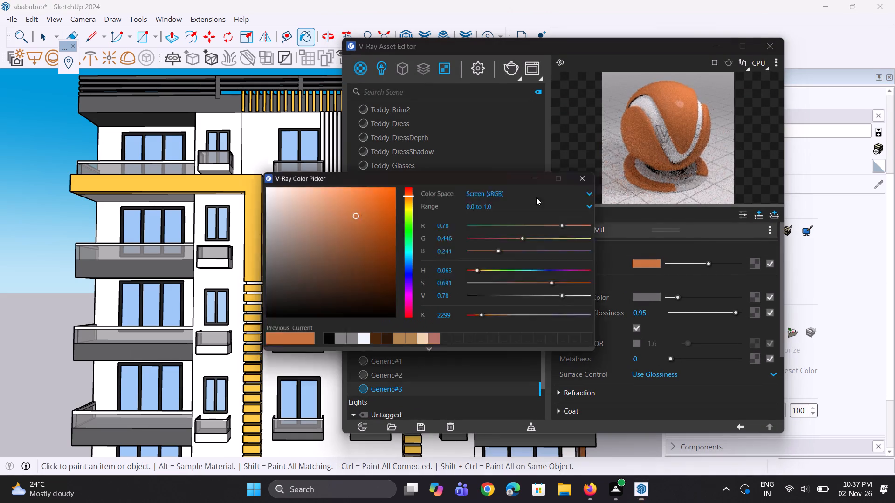
pyautogui.moveTo(373, 166); pyautogui.dragTo(382, 162)
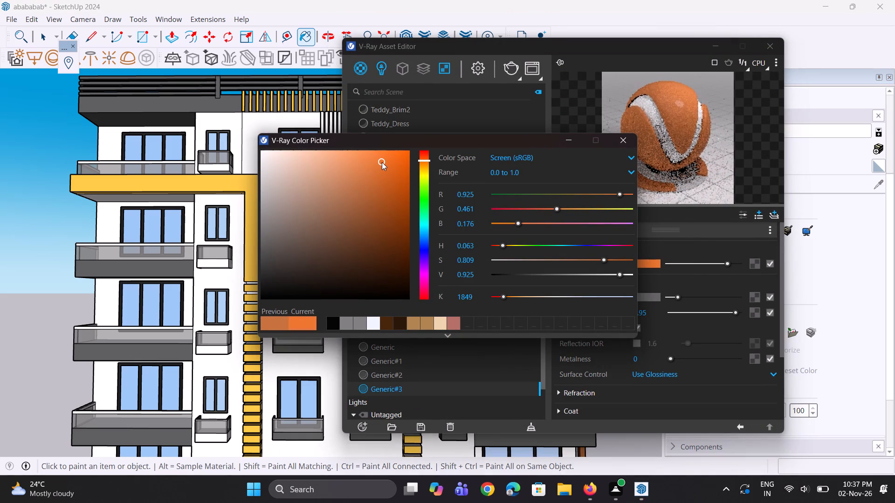
pyautogui.click(571, 142)
pyautogui.click(644, 144)
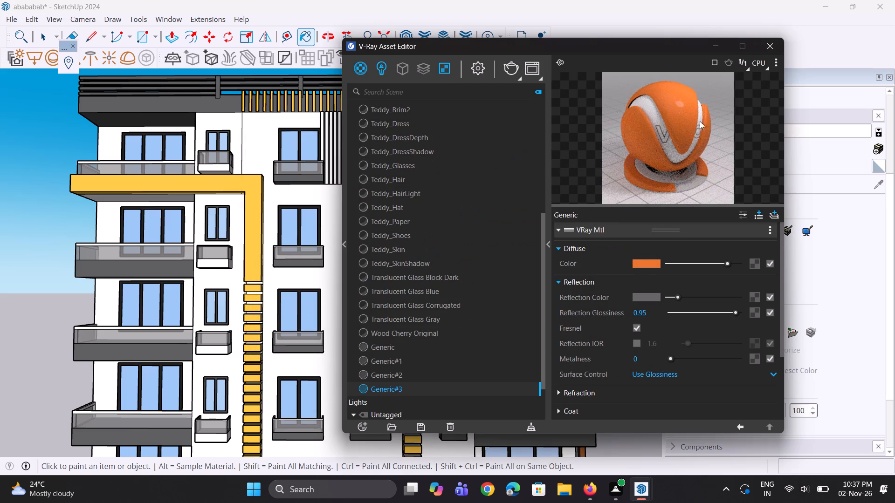
pyautogui.click(719, 53)
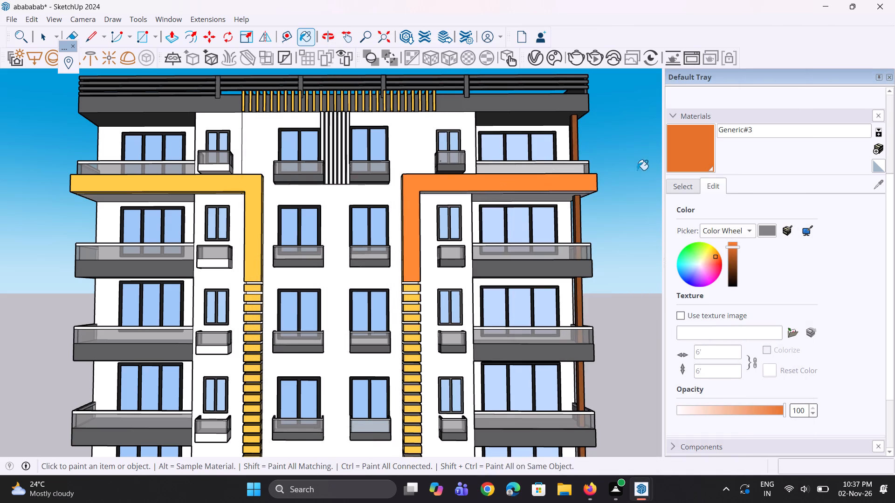
# Paint the front faces of the top two yellow blocks below the orange frame on the facade's right side with the orange material.
pyautogui.click(695, 141)
pyautogui.scroll(2, 537, 322)
pyautogui.scroll(4, 356, 278)
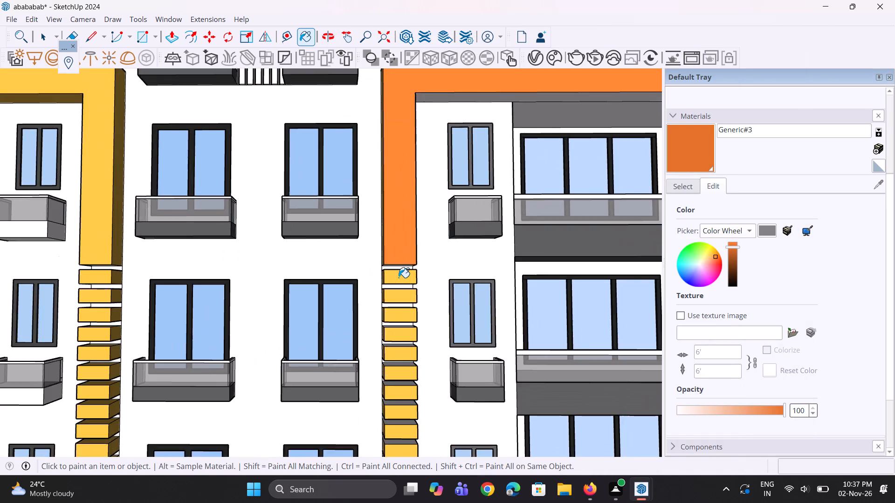
pyautogui.scroll(2, 399, 278)
pyautogui.click(399, 278)
pyautogui.click(409, 301)
# Paint the left side faces of the top three blocks and the third block's front face with the orange Generic#3 material.
pyautogui.scroll(1, 395, 243)
pyautogui.scroll(-5, 395, 242)
pyautogui.moveTo(384, 268); pyautogui.dragTo(393, 297, button='middle')
pyautogui.scroll(-1, 384, 278)
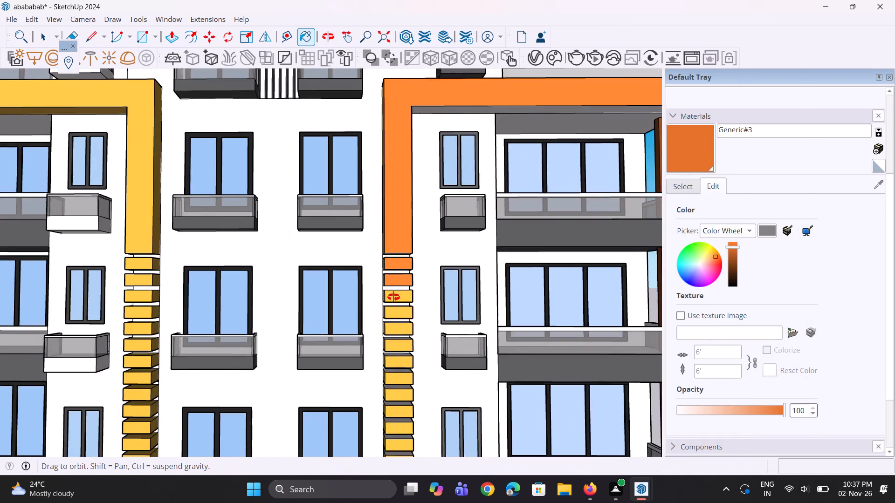
pyautogui.moveTo(393, 297); pyautogui.dragTo(463, 332, button='middle')
pyautogui.scroll(8, 380, 316)
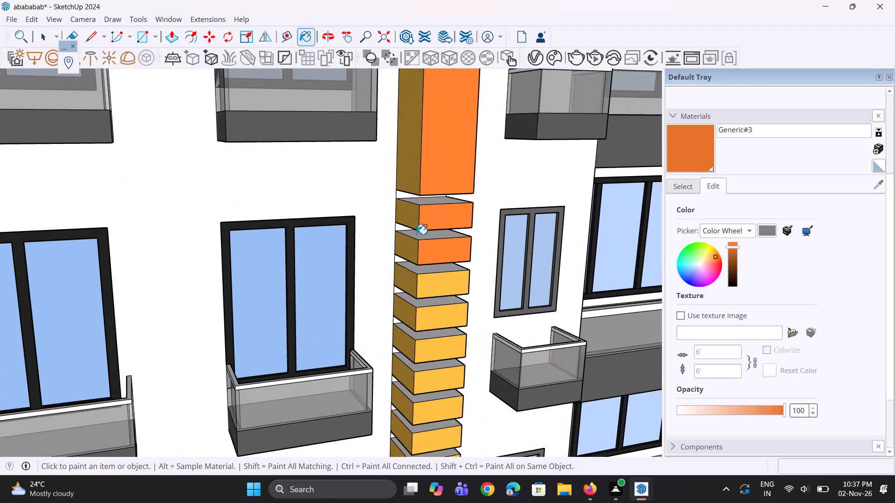
pyautogui.scroll(2, 416, 219)
pyautogui.click(413, 209)
pyautogui.click(413, 257)
pyautogui.click(409, 293)
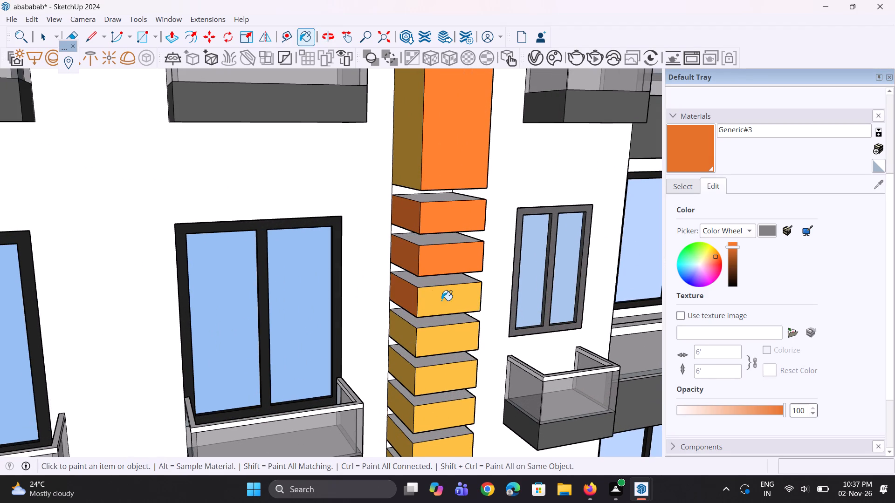
pyautogui.click(442, 300)
# Paint the top faces of those three blocks and the underside of the frame's vertical leg with the orange material.
pyautogui.moveTo(435, 224); pyautogui.dragTo(431, 267, button='middle')
pyautogui.scroll(2, 433, 227)
pyautogui.click(436, 211)
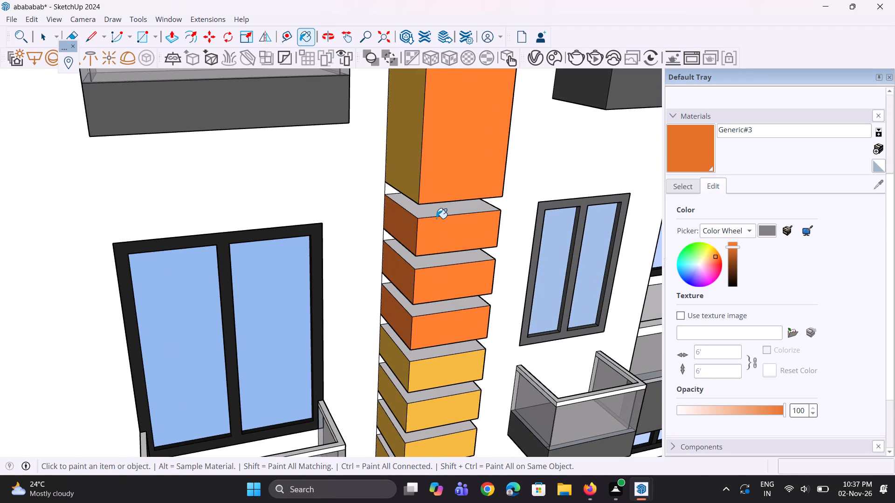
pyautogui.click(444, 258)
pyautogui.click(454, 304)
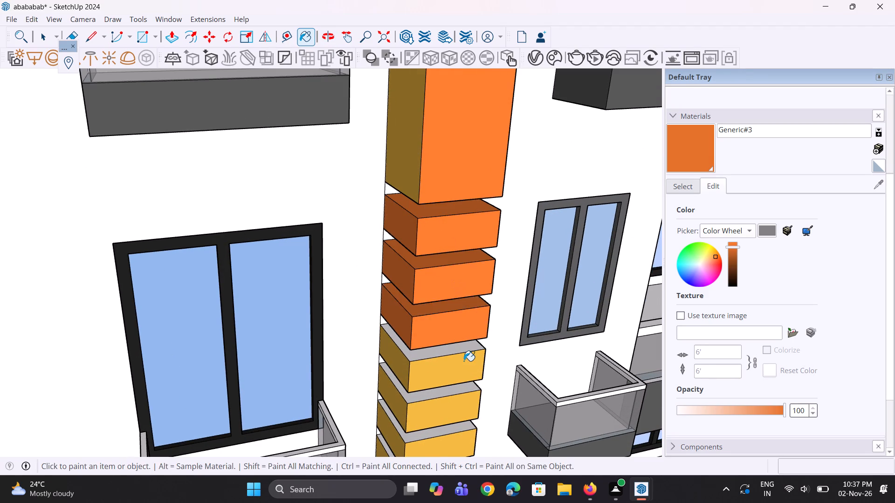
pyautogui.moveTo(456, 339); pyautogui.dragTo(344, 113, button='middle')
pyautogui.scroll(3, 360, 89)
pyautogui.click(379, 106)
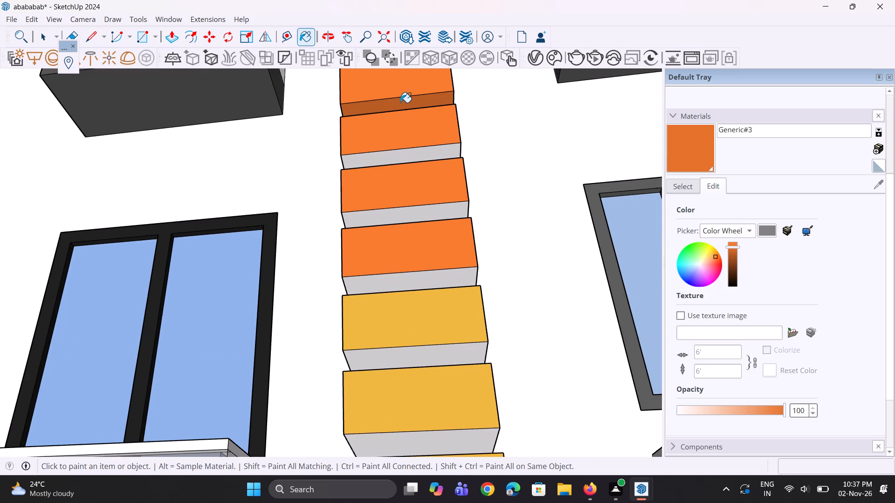
# Paint the front faces of the fourth to sixth blocks in the right block column with the orange material.
pyautogui.scroll(-6, 434, 114)
pyautogui.scroll(1, 431, 238)
pyautogui.click(437, 214)
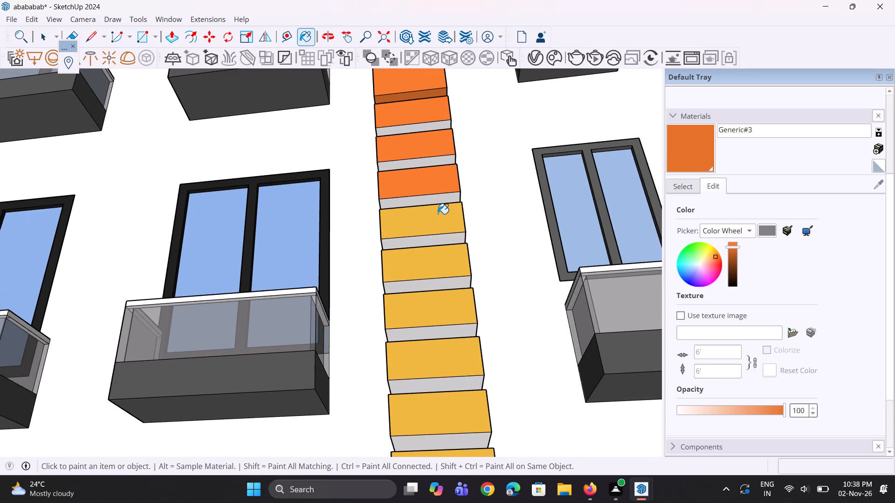
pyautogui.click(447, 259)
pyautogui.click(443, 300)
# Paint the front faces of the next five yellow blocks down the right block column with the orange material.
pyautogui.scroll(-5, 435, 202)
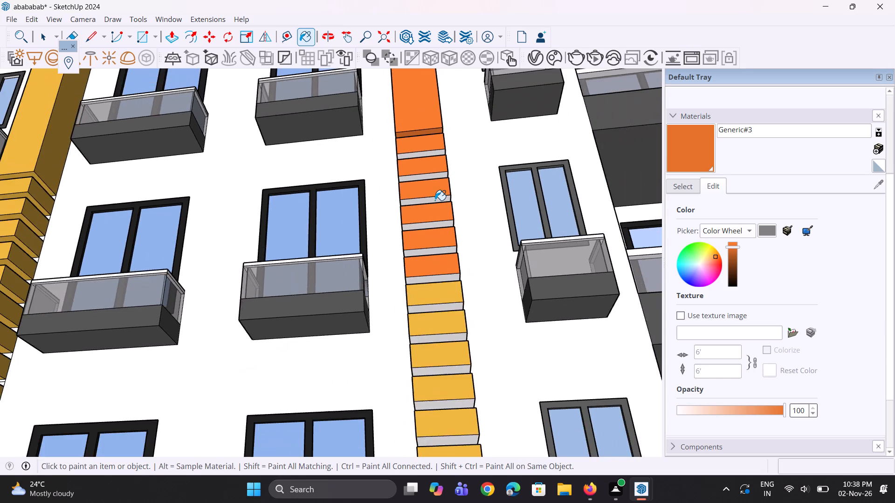
pyautogui.scroll(-6, 435, 200)
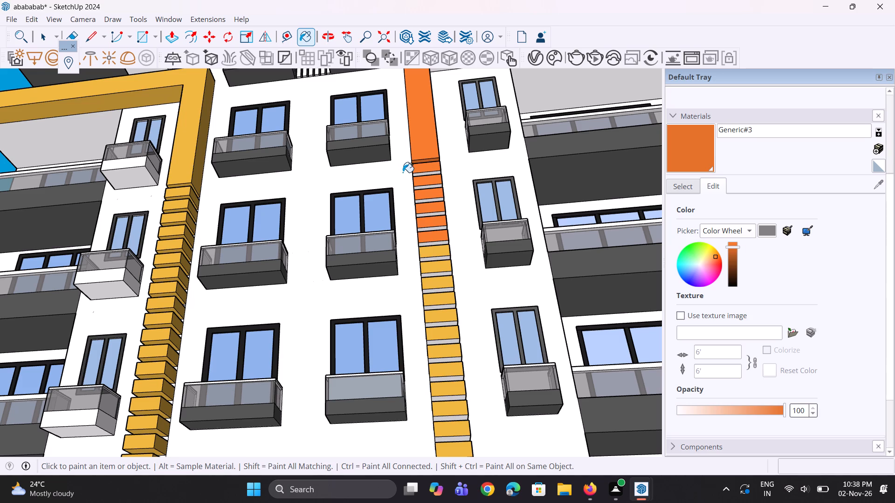
pyautogui.scroll(-5, 403, 171)
pyautogui.scroll(5, 434, 238)
pyautogui.scroll(4, 419, 198)
pyautogui.click(420, 204)
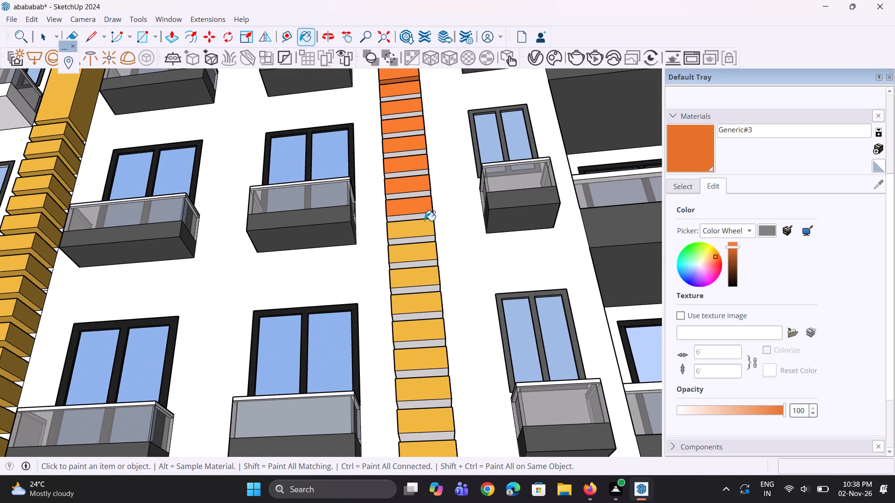
pyautogui.click(425, 229)
pyautogui.click(423, 247)
pyautogui.click(423, 279)
pyautogui.click(427, 299)
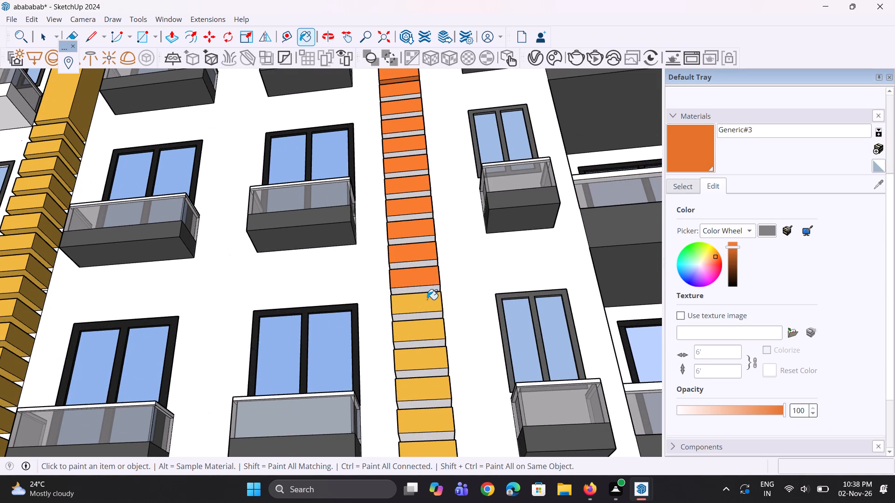
# Continue down the right block column, painting the front faces of the next six yellow blocks with the orange material.
pyautogui.scroll(-6, 464, 184)
pyautogui.scroll(4, 368, 360)
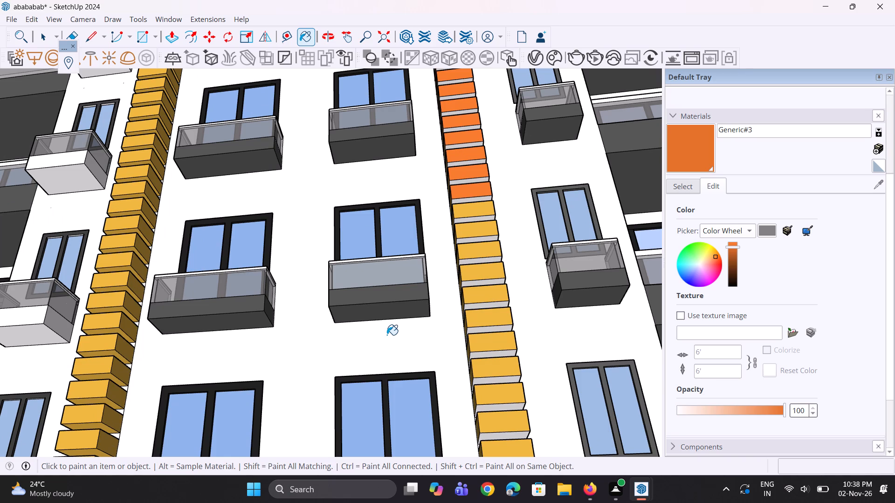
pyautogui.scroll(-3, 360, 241)
pyautogui.scroll(4, 366, 288)
pyautogui.scroll(2, 475, 206)
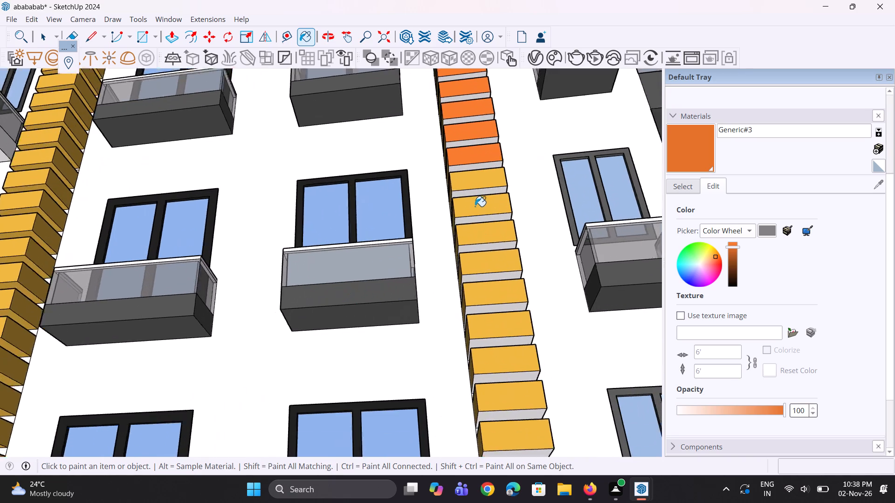
pyautogui.scroll(1, 475, 206)
pyautogui.click(481, 184)
pyautogui.click(482, 205)
pyautogui.click(490, 241)
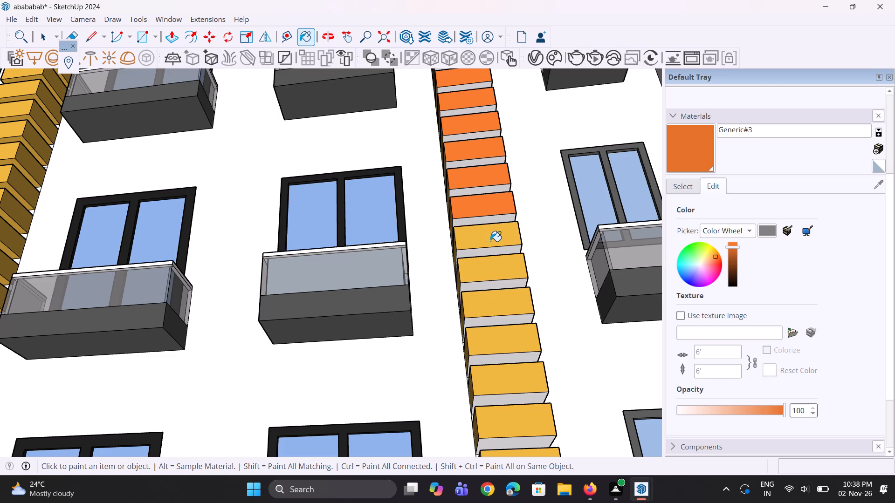
pyautogui.click(497, 268)
pyautogui.click(504, 303)
pyautogui.click(506, 349)
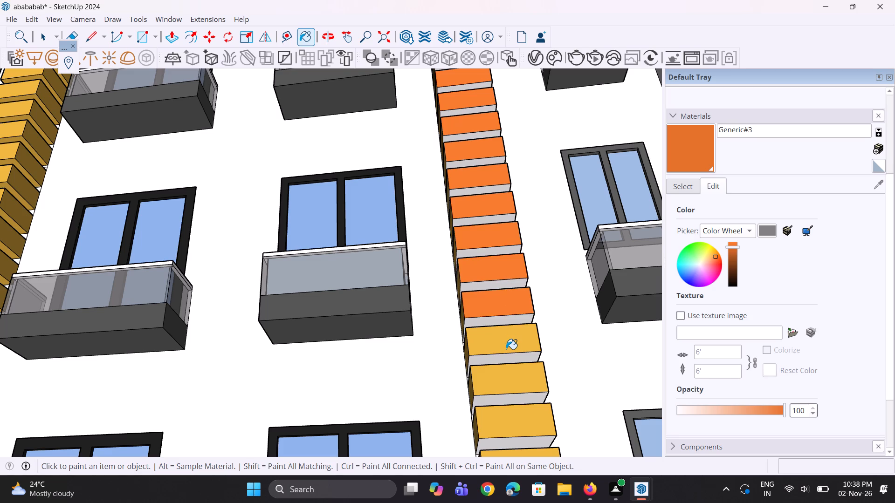
# Paint the front faces of the next four yellow blocks further down the right block column with the orange material.
pyautogui.scroll(-5, 485, 236)
pyautogui.scroll(4, 499, 345)
pyautogui.click(501, 316)
pyautogui.click(514, 347)
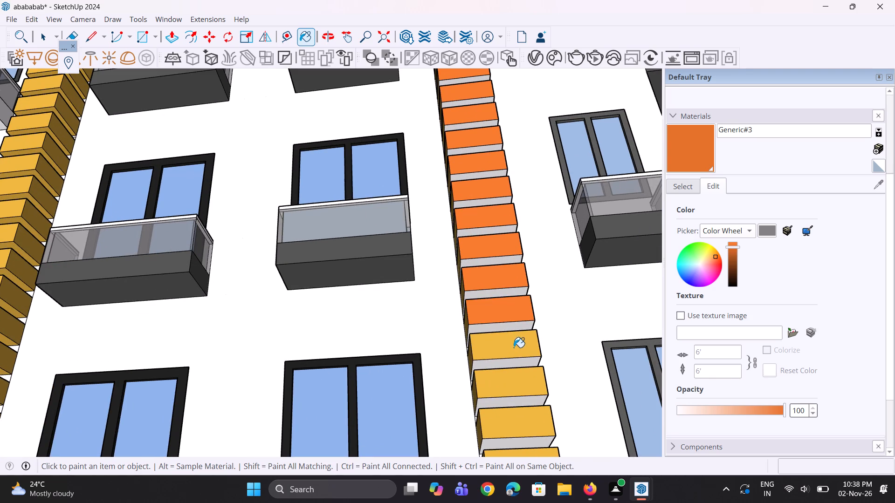
pyautogui.click(522, 380)
pyautogui.click(527, 418)
# Paint the front faces of the last three blocks and the solid pillar beneath the right block column with the orange material.
pyautogui.scroll(-6, 520, 231)
pyautogui.scroll(-5, 489, 255)
pyautogui.scroll(5, 521, 339)
pyautogui.scroll(3, 509, 297)
pyautogui.click(509, 300)
pyautogui.click(514, 329)
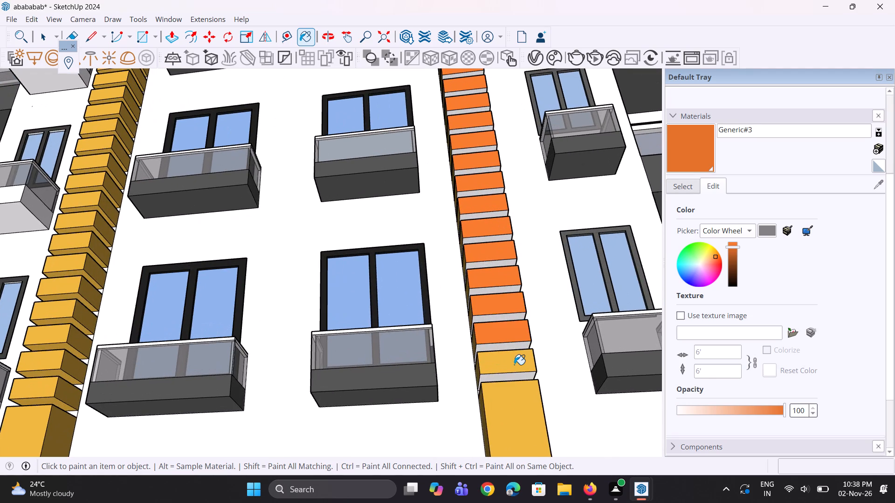
pyautogui.click(514, 365)
pyautogui.click(505, 396)
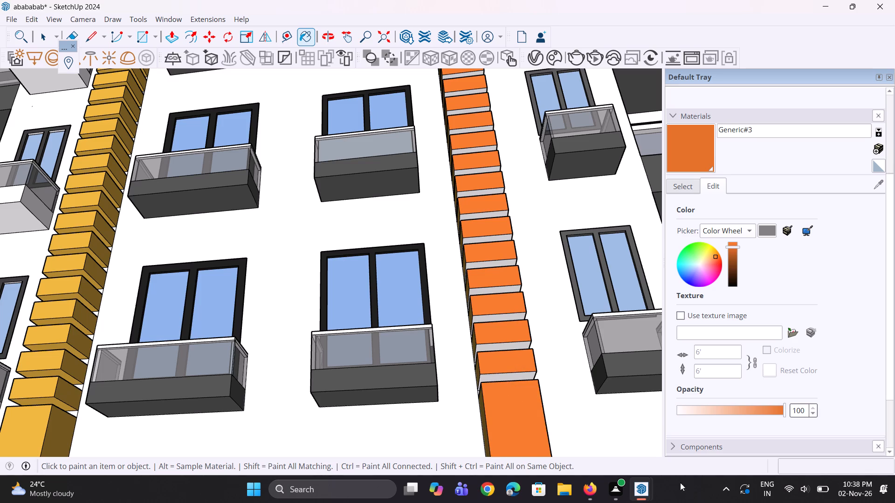
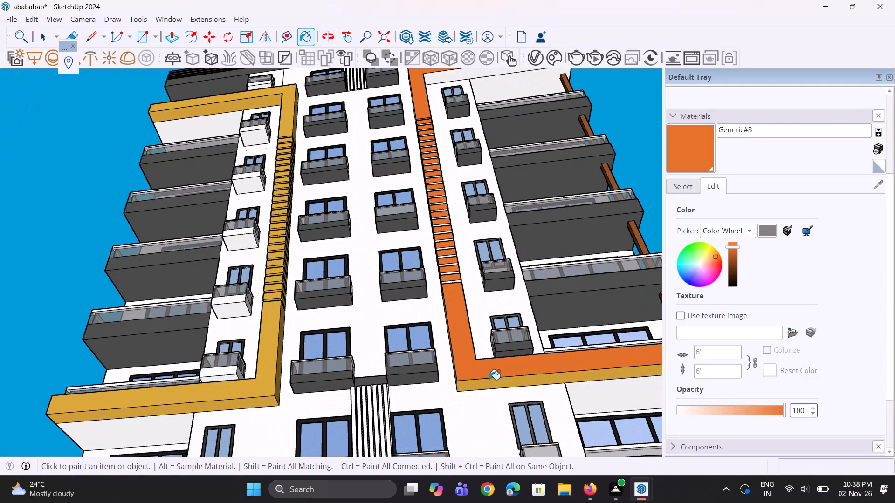
# Paint the orange frame's lower column sides and the balcony-facing sides of its lowest blocks with Generic#3.
pyautogui.moveTo(423, 324); pyautogui.dragTo(518, 372, button='middle')
pyautogui.click(460, 376)
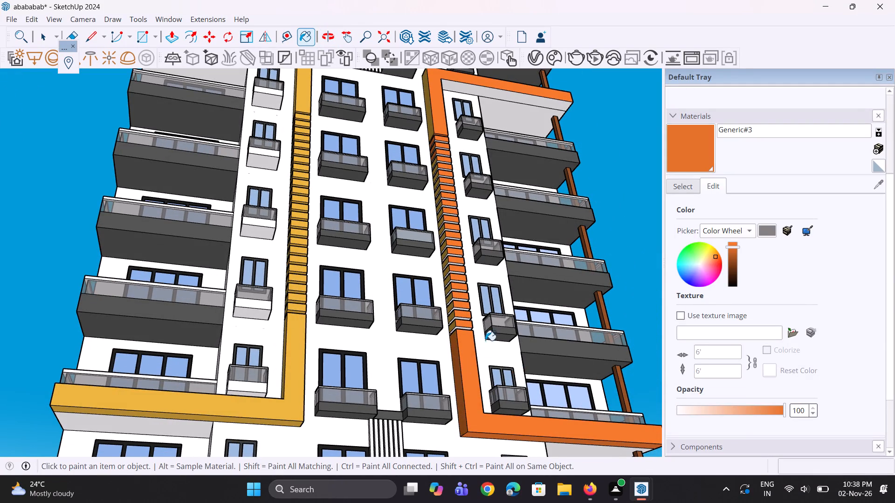
pyautogui.moveTo(482, 332); pyautogui.dragTo(231, 390, button='middle')
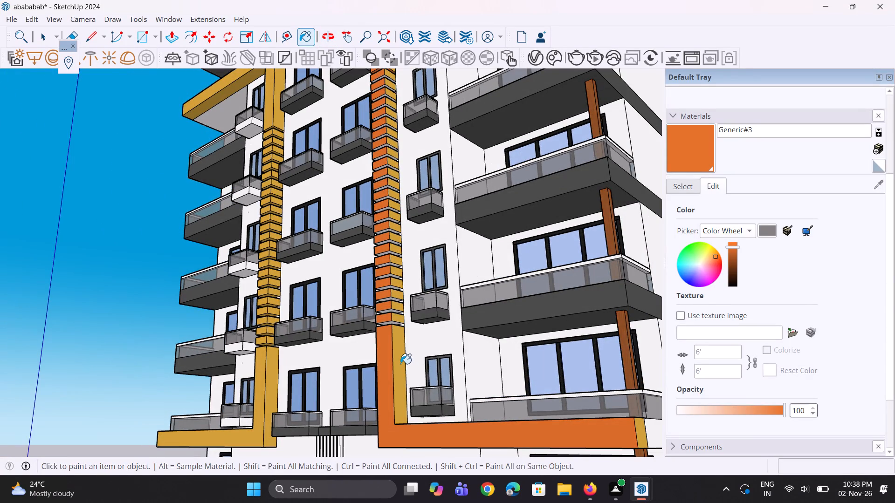
pyautogui.click(400, 364)
pyautogui.scroll(7, 391, 320)
pyautogui.click(399, 314)
pyautogui.click(401, 292)
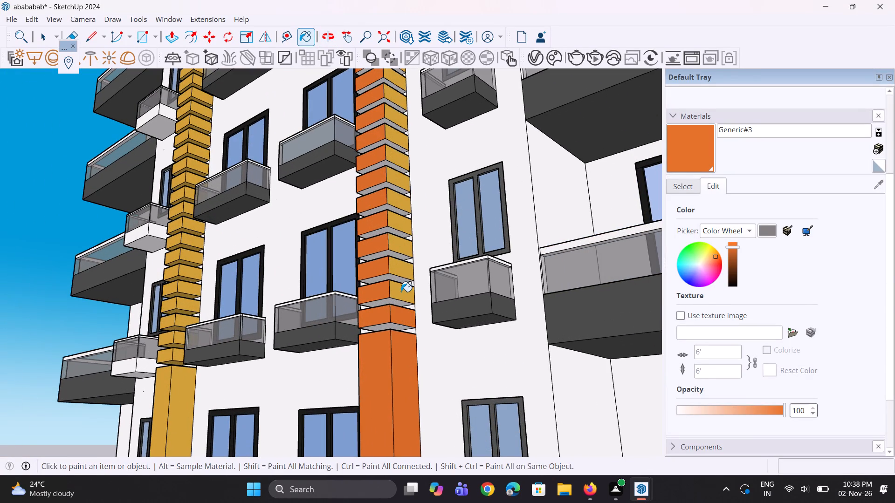
pyautogui.click(400, 272)
pyautogui.click(400, 251)
pyautogui.click(401, 226)
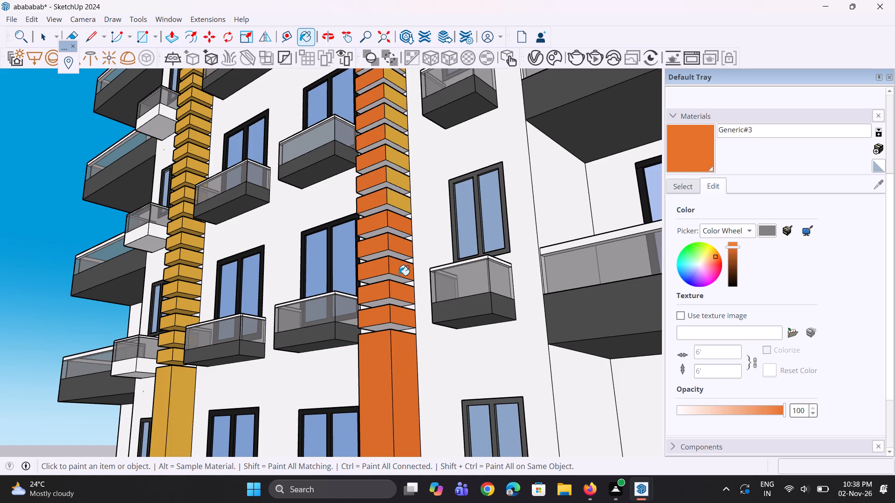
# Paint the balcony-facing yellow sides of the next five blocks up the column with the orange Generic#3 material.
pyautogui.scroll(-8, 406, 391)
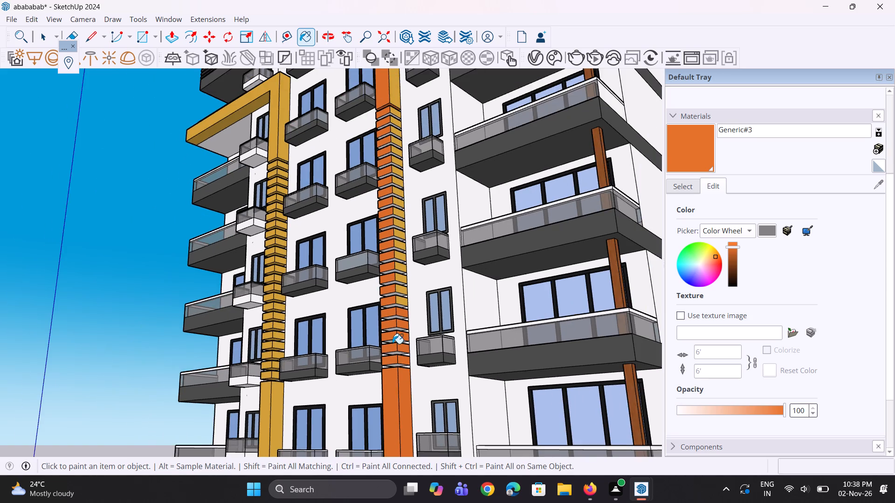
pyautogui.scroll(4, 390, 331)
pyautogui.scroll(10, 406, 272)
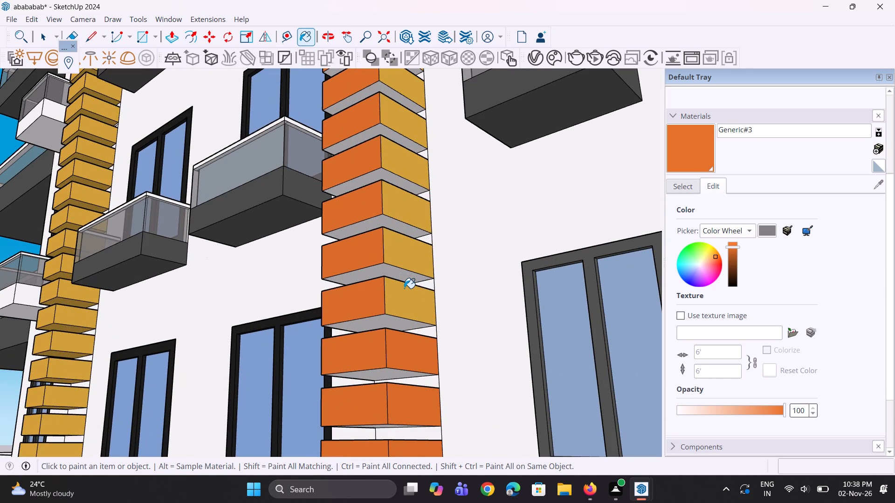
pyautogui.scroll(2, 404, 288)
pyautogui.click(404, 297)
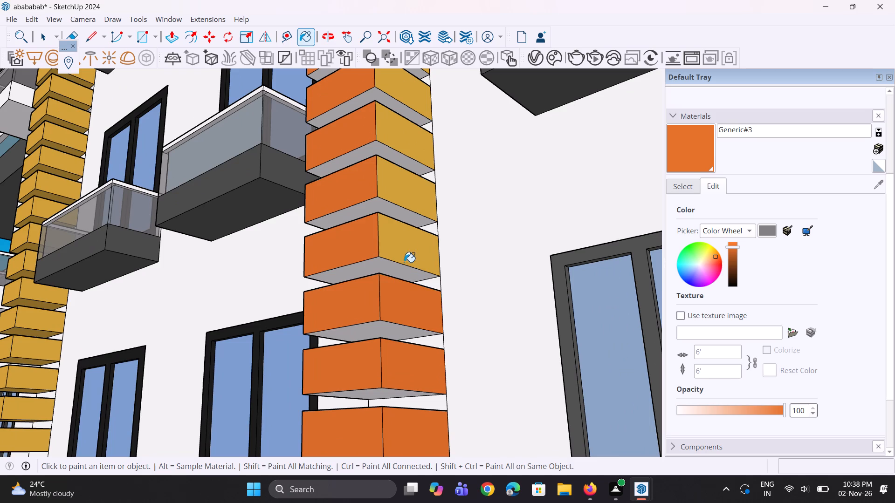
pyautogui.click(404, 254)
pyautogui.click(408, 193)
pyautogui.scroll(-2, 411, 378)
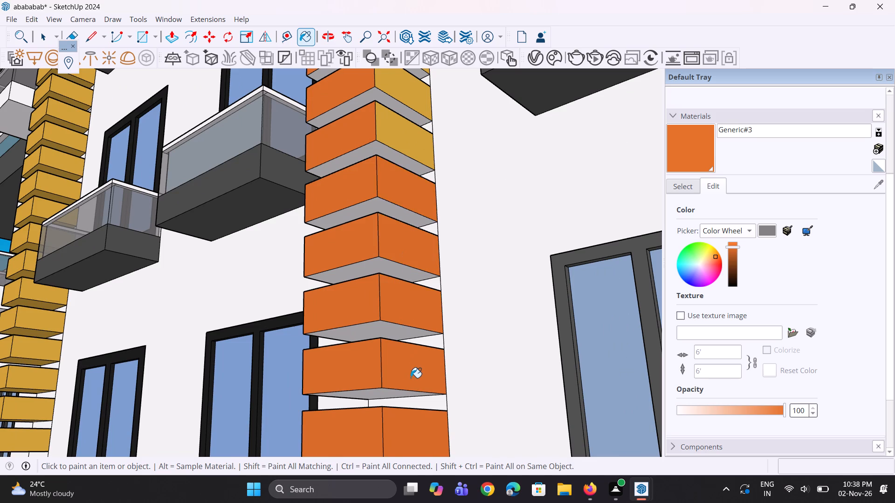
pyautogui.scroll(-3, 411, 378)
pyautogui.scroll(4, 385, 188)
pyautogui.scroll(4, 397, 231)
pyautogui.click(399, 234)
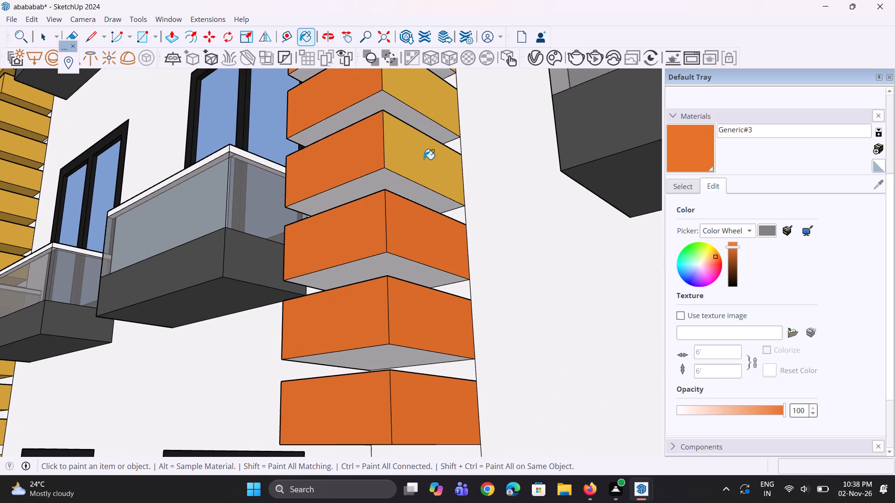
pyautogui.click(425, 156)
# Continue up the column, painting the balcony-facing sides of five more blocks with Generic#3.
pyautogui.scroll(-7, 391, 308)
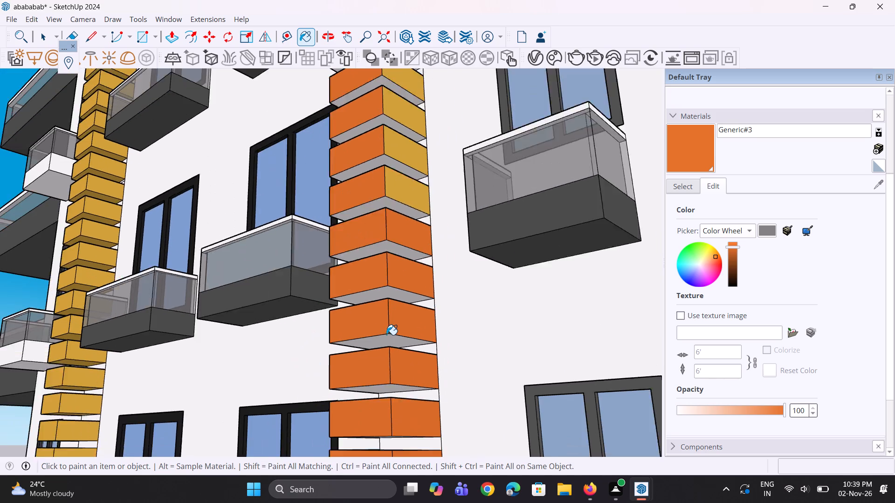
pyautogui.scroll(-8, 386, 335)
pyautogui.scroll(5, 427, 139)
pyautogui.scroll(4, 382, 286)
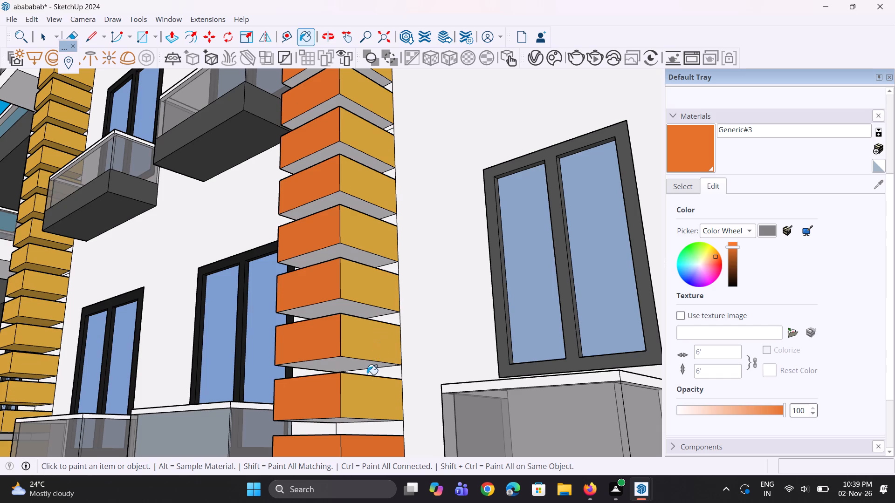
pyautogui.click(366, 389)
pyautogui.click(372, 343)
pyautogui.click(386, 285)
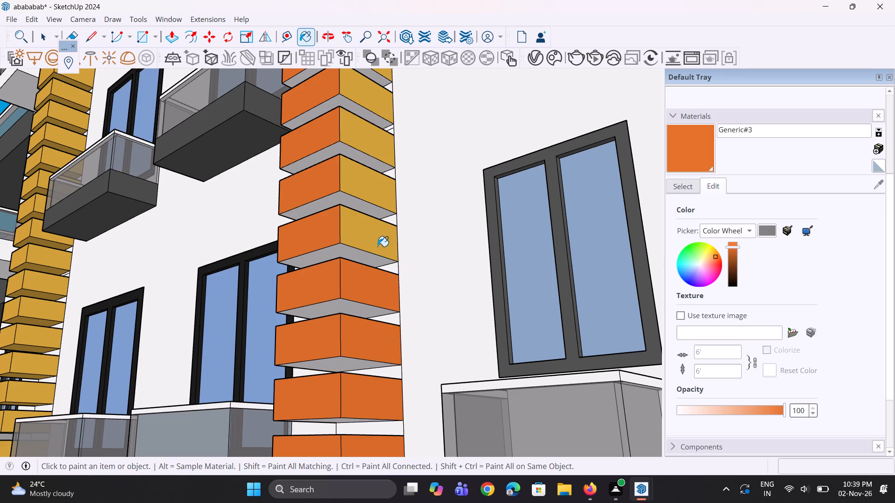
pyautogui.click(378, 246)
pyautogui.click(371, 194)
# Paint the balcony-facing sides of the next group of yellow blocks higher up the column with Generic#3.
pyautogui.scroll(-12, 371, 360)
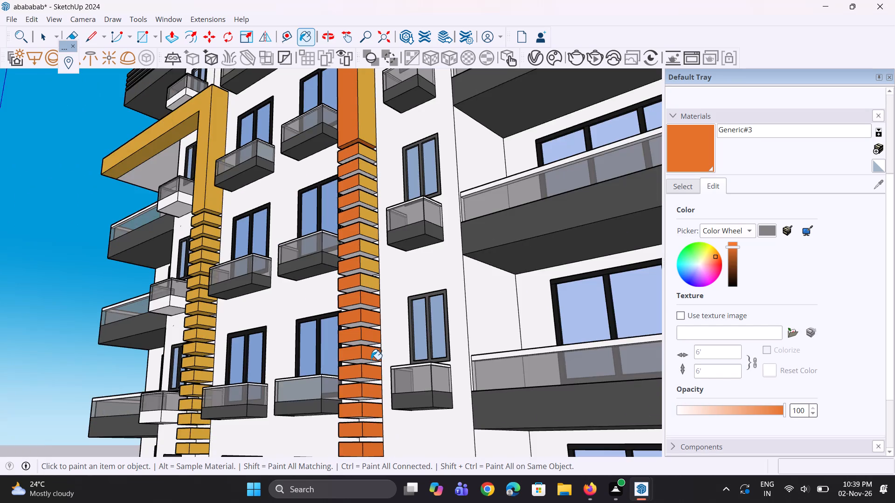
pyautogui.scroll(3, 356, 249)
pyautogui.click(375, 301)
pyautogui.scroll(3, 373, 283)
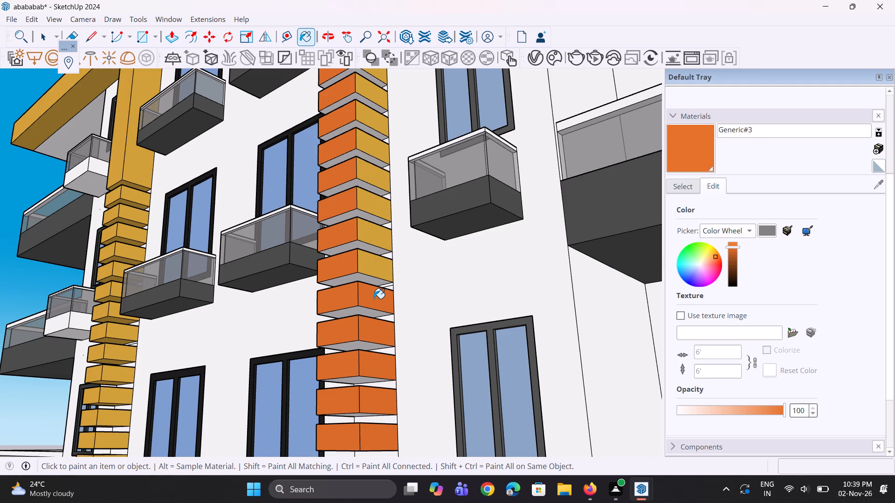
pyautogui.scroll(2, 363, 243)
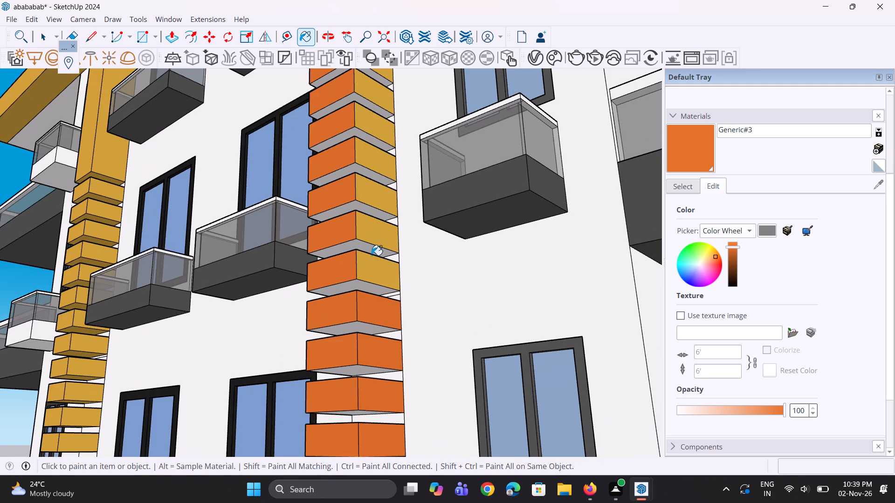
pyautogui.click(373, 271)
pyautogui.click(380, 233)
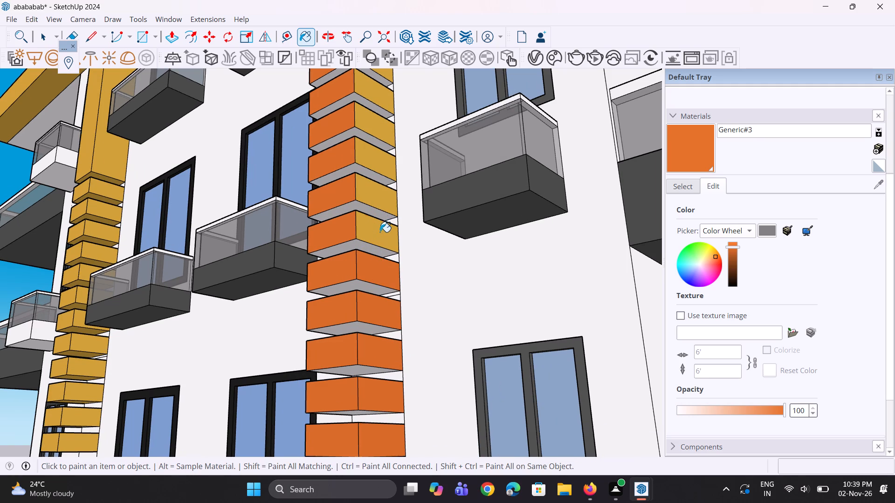
pyautogui.click(380, 195)
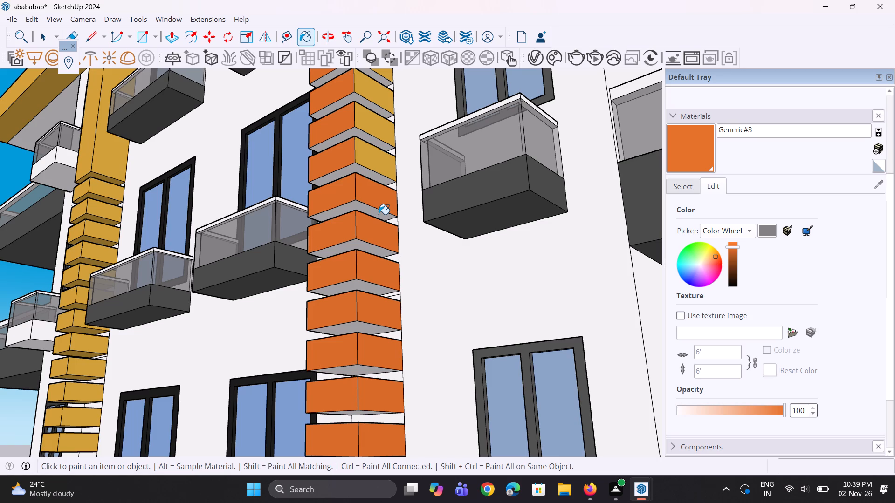
pyautogui.click(377, 169)
# Paint the upper column's balcony-facing side and the matching sides of the top four blocks with Generic#3.
pyautogui.scroll(-11, 345, 300)
pyautogui.scroll(4, 352, 170)
pyautogui.click(353, 168)
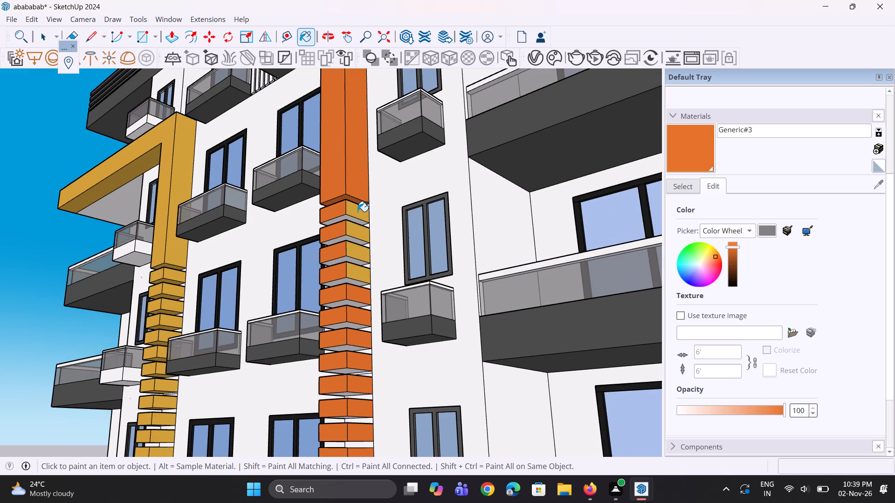
pyautogui.click(358, 211)
pyautogui.click(359, 232)
pyautogui.click(361, 251)
pyautogui.click(359, 272)
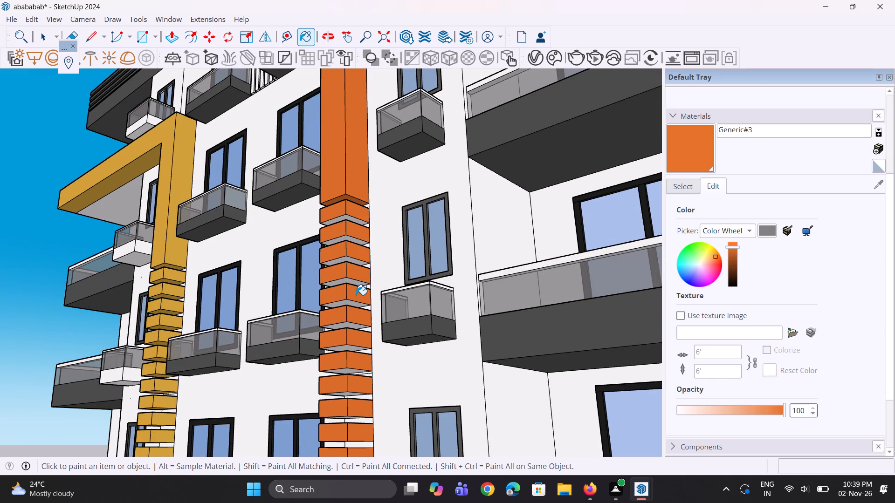
# Paint the underside and the outer end of the frame's top beam with Generic#3.
pyautogui.scroll(-10, 358, 350)
pyautogui.moveTo(355, 290); pyautogui.dragTo(355, 225, button='middle')
pyautogui.scroll(3, 363, 191)
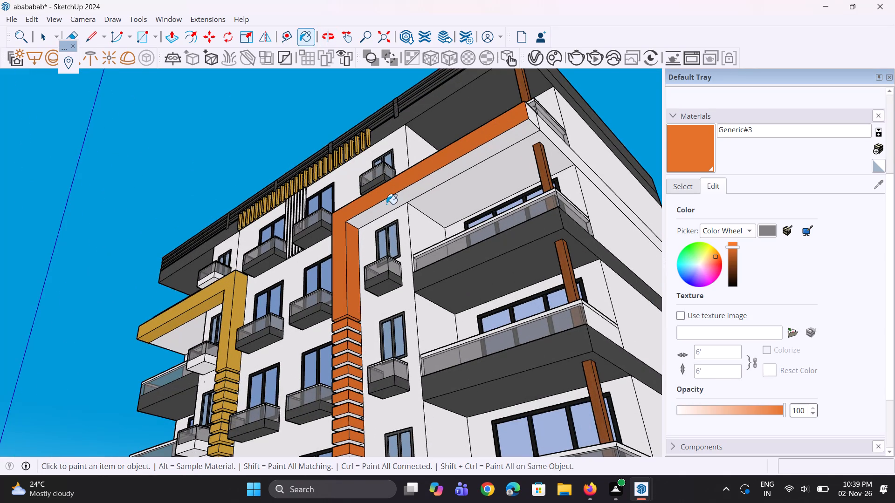
pyautogui.click(387, 204)
pyautogui.scroll(-3, 568, 206)
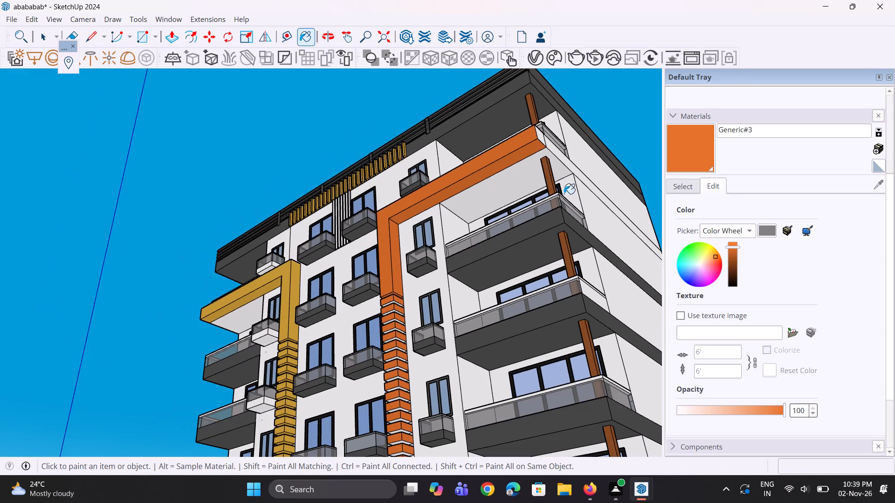
pyautogui.moveTo(558, 171); pyautogui.dragTo(545, 212, button='middle')
pyautogui.scroll(1, 545, 163)
pyautogui.click(539, 154)
# Paint the white undersides of the top three blocks below the upper column with Generic#3.
pyautogui.moveTo(505, 231); pyautogui.dragTo(523, 230, button='middle')
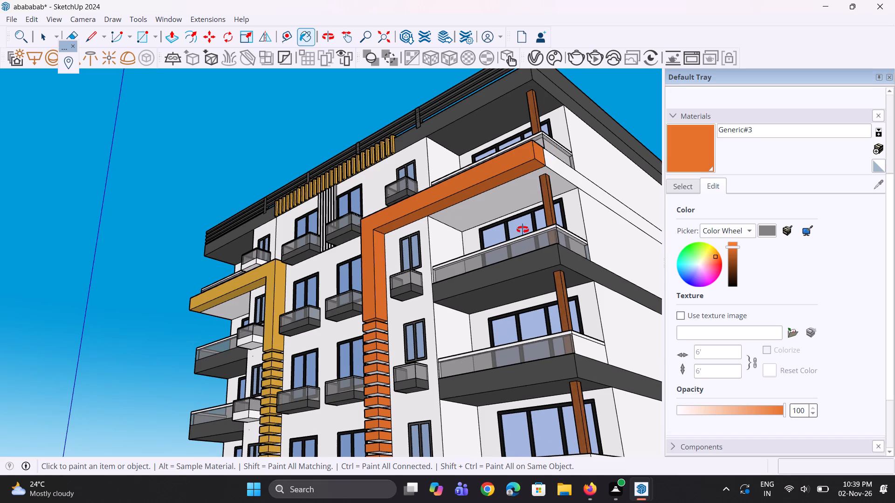
pyautogui.moveTo(523, 230); pyautogui.dragTo(750, 171, button='middle')
pyautogui.scroll(-5, 449, 290)
pyautogui.scroll(5, 387, 364)
pyautogui.moveTo(441, 314); pyautogui.dragTo(462, 224, button='middle')
pyautogui.scroll(18, 459, 285)
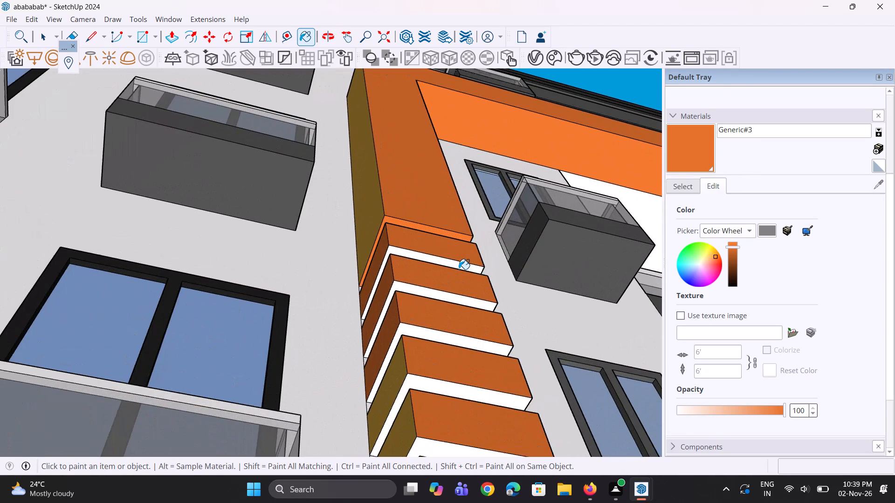
pyautogui.click(460, 265)
pyautogui.click(468, 299)
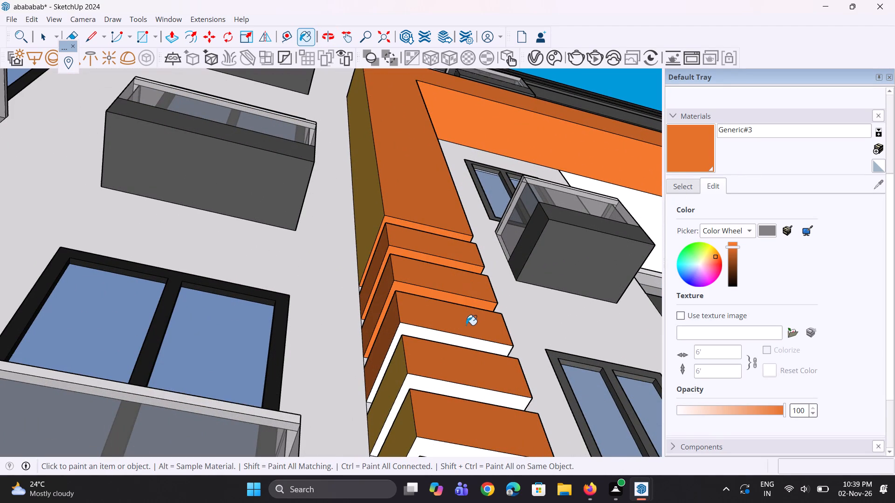
pyautogui.click(464, 340)
# Paint the upper column's side facing the central windows and the top of the frame's upper beam with Generic#3.
pyautogui.scroll(-8, 474, 275)
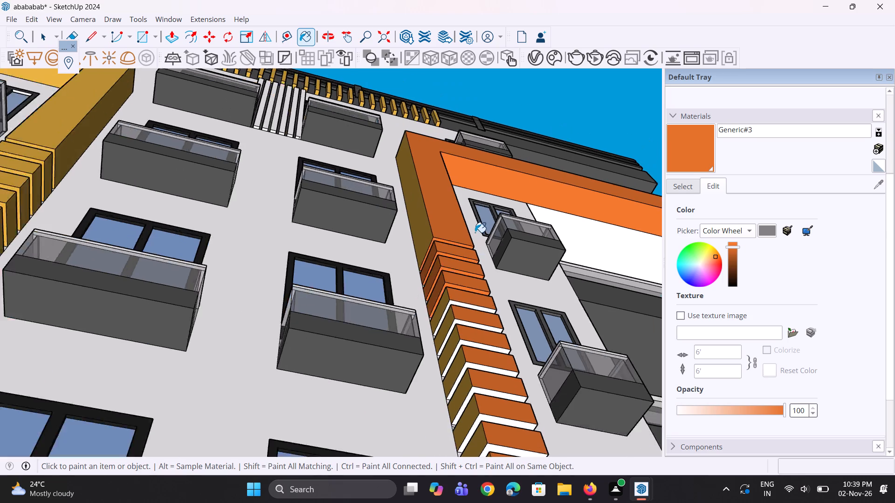
pyautogui.scroll(-2, 475, 232)
pyautogui.scroll(4, 462, 328)
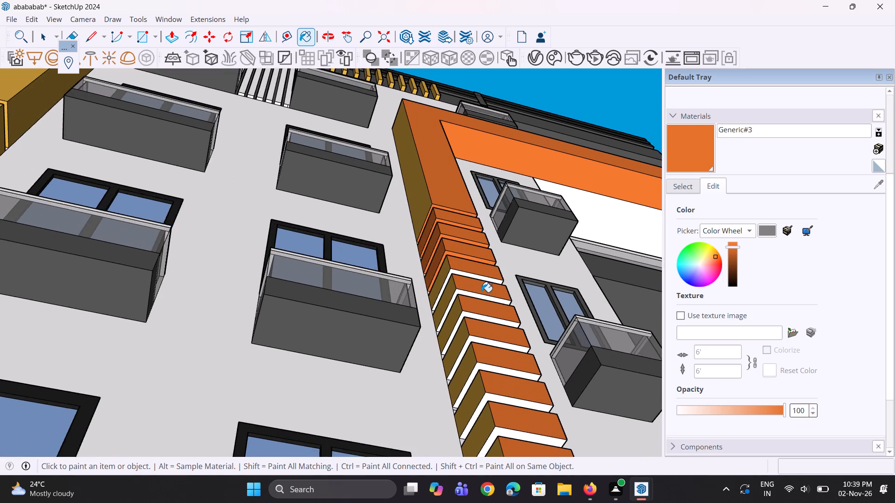
pyautogui.scroll(5, 482, 291)
pyautogui.moveTo(454, 284); pyautogui.dragTo(520, 367, button='middle')
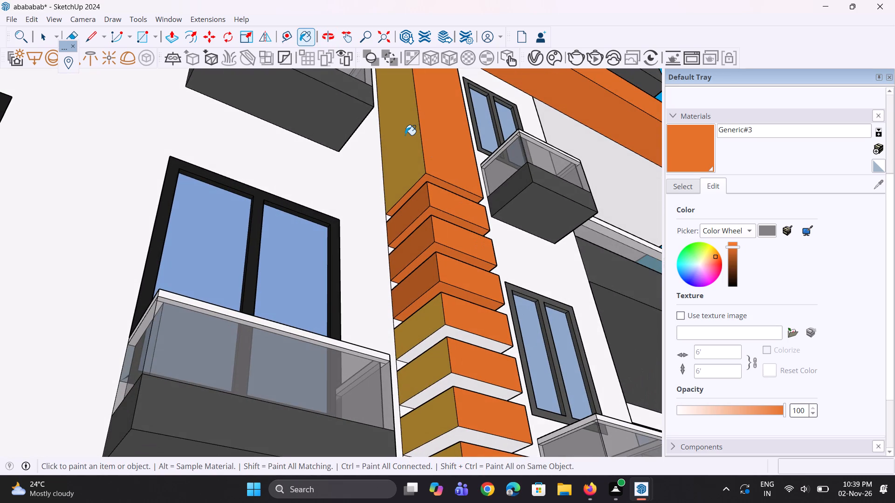
pyautogui.moveTo(405, 135); pyautogui.dragTo(410, 142)
pyautogui.scroll(-6, 508, 195)
pyautogui.scroll(-7, 592, 163)
pyautogui.moveTo(595, 122); pyautogui.dragTo(559, 443, button='middle')
pyautogui.scroll(-5, 509, 238)
pyautogui.scroll(3, 626, 123)
pyautogui.click(596, 129)
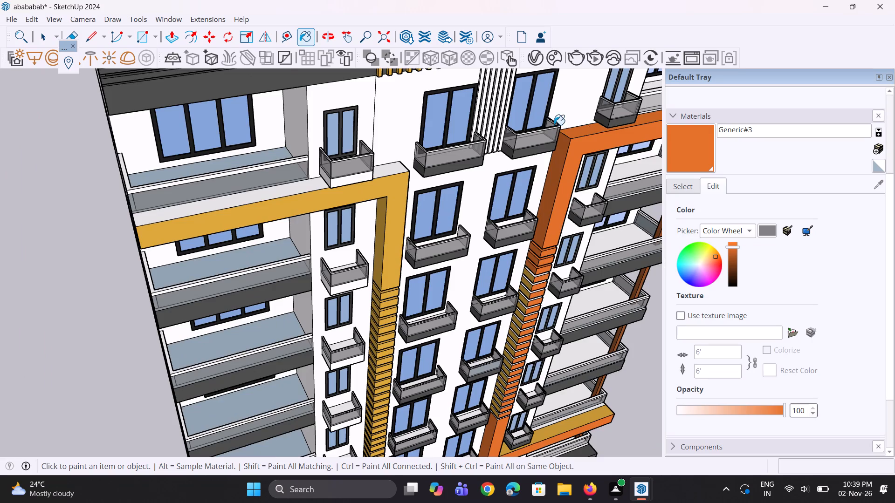
# Paint the yellow sides facing the central windows on five blocks in the column's upper part with Generic#3.
pyautogui.scroll(-5, 554, 124)
pyautogui.scroll(5, 526, 362)
pyautogui.scroll(3, 521, 158)
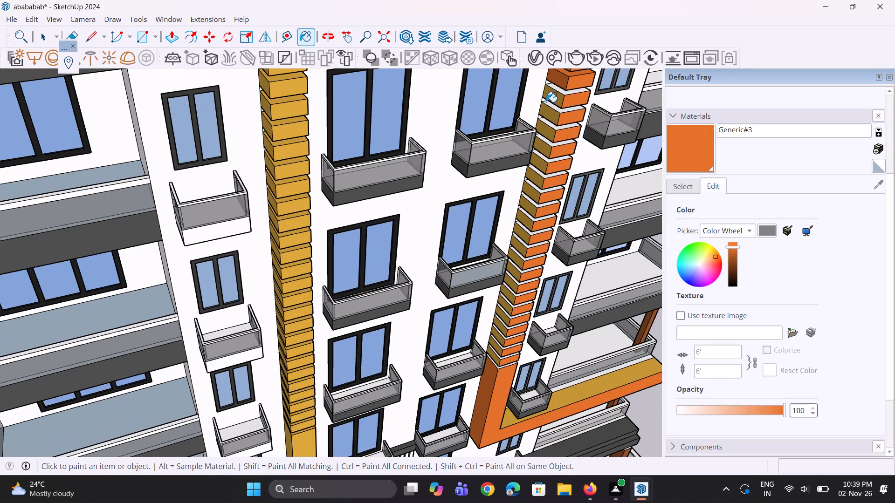
pyautogui.click(554, 103)
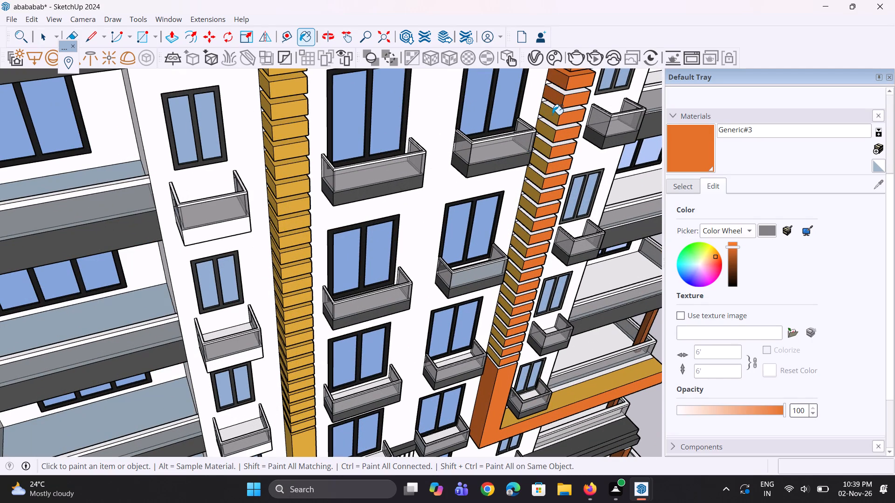
pyautogui.scroll(4, 551, 115)
pyautogui.click(551, 116)
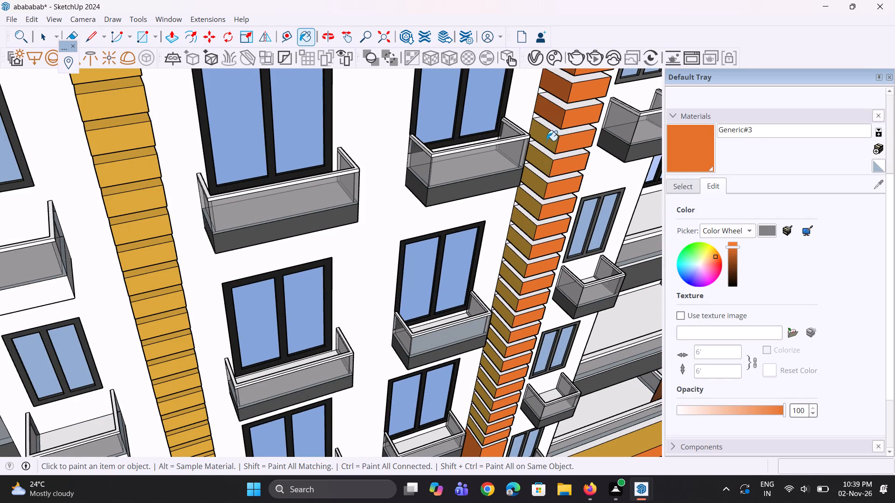
pyautogui.click(546, 145)
pyautogui.click(542, 163)
pyautogui.click(537, 186)
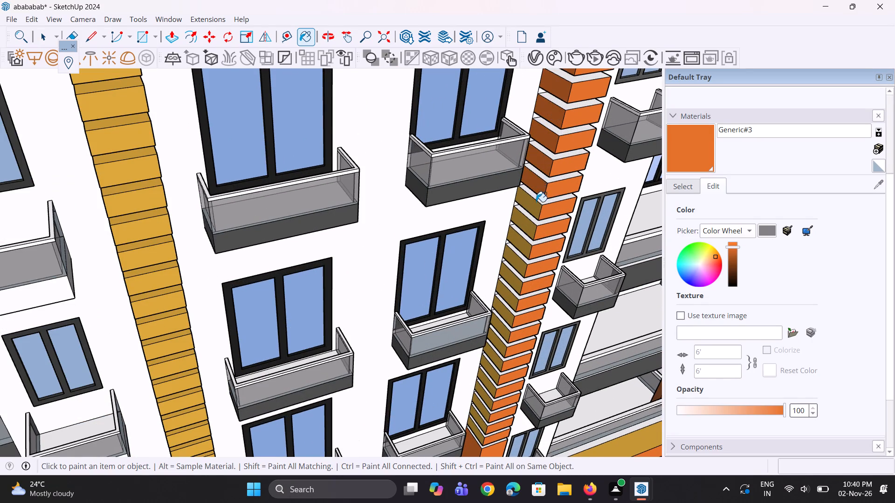
# Paint the yellow sides facing the central windows on the next five blocks down the column with Generic#3.
pyautogui.scroll(-4, 536, 207)
pyautogui.scroll(7, 536, 208)
pyautogui.click(535, 208)
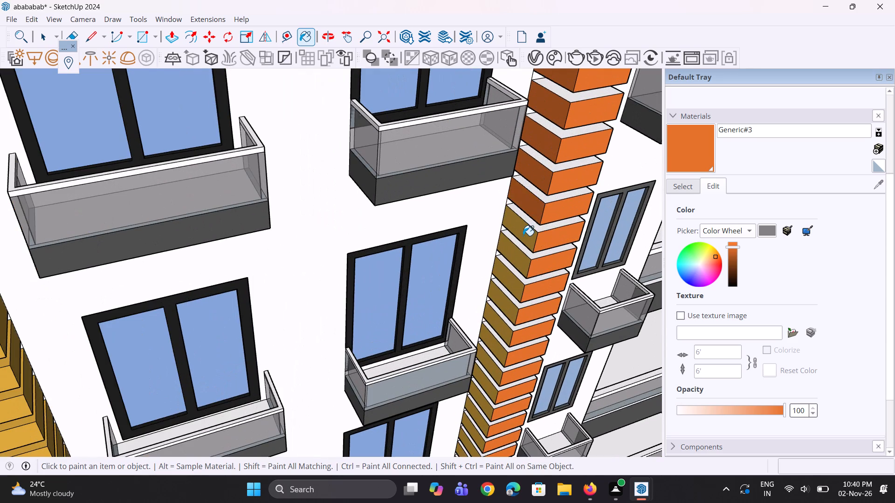
pyautogui.click(523, 236)
pyautogui.click(518, 265)
pyautogui.click(510, 282)
pyautogui.click(500, 306)
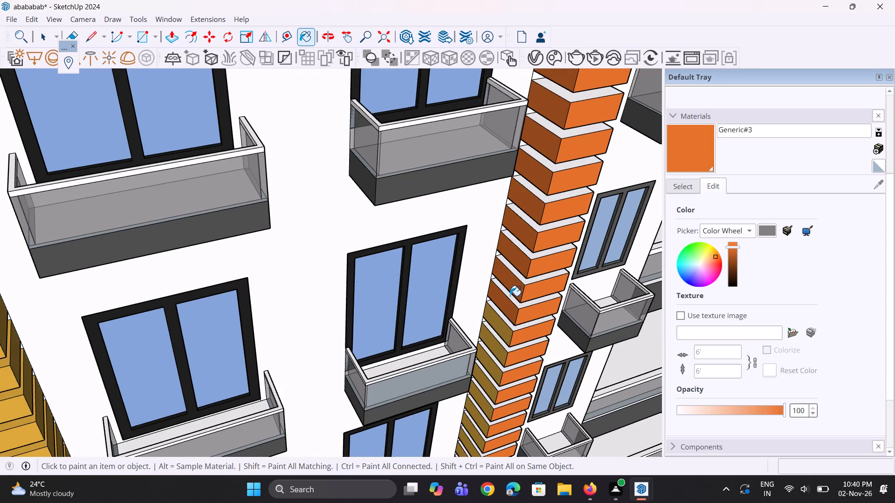
# Continue down the column's middle part, painting the blocks' yellow sides facing the central windows with Generic#3.
pyautogui.scroll(-6, 547, 275)
pyautogui.moveTo(501, 321); pyautogui.dragTo(526, 261, button='middle')
pyautogui.scroll(8, 539, 304)
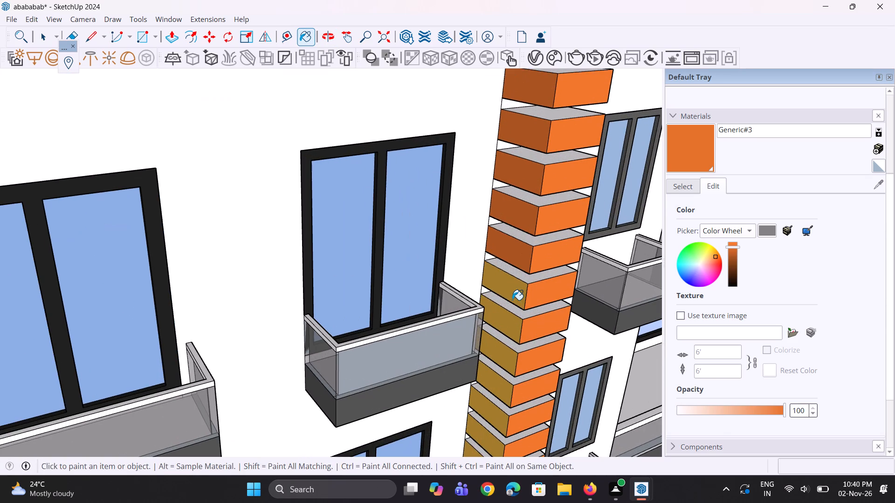
pyautogui.click(510, 300)
pyautogui.click(506, 338)
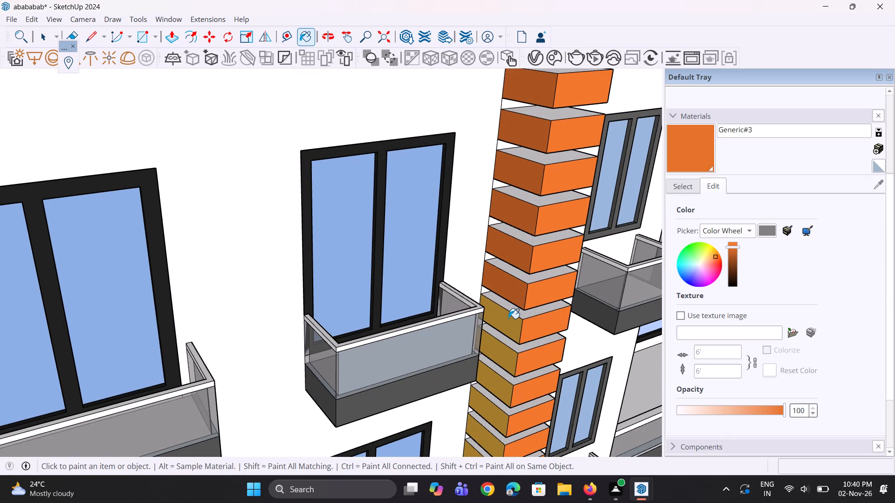
pyautogui.scroll(4, 509, 319)
pyautogui.click(509, 320)
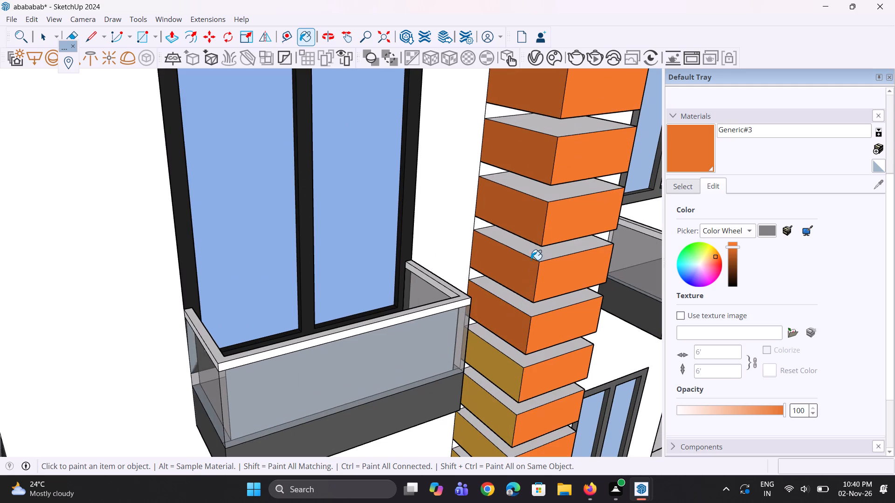
pyautogui.scroll(-5, 531, 259)
pyautogui.scroll(5, 486, 355)
pyautogui.click(522, 312)
pyautogui.click(523, 360)
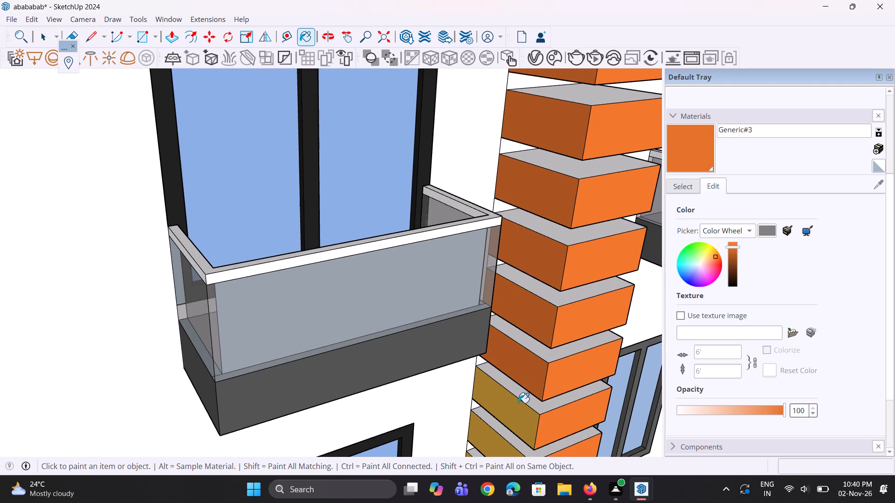
pyautogui.click(517, 407)
# Paint the yellow window-facing sides of the lowest six blocks, just above the column's solid lower section, with Generic#3.
pyautogui.scroll(-6, 514, 308)
pyautogui.scroll(-11, 527, 252)
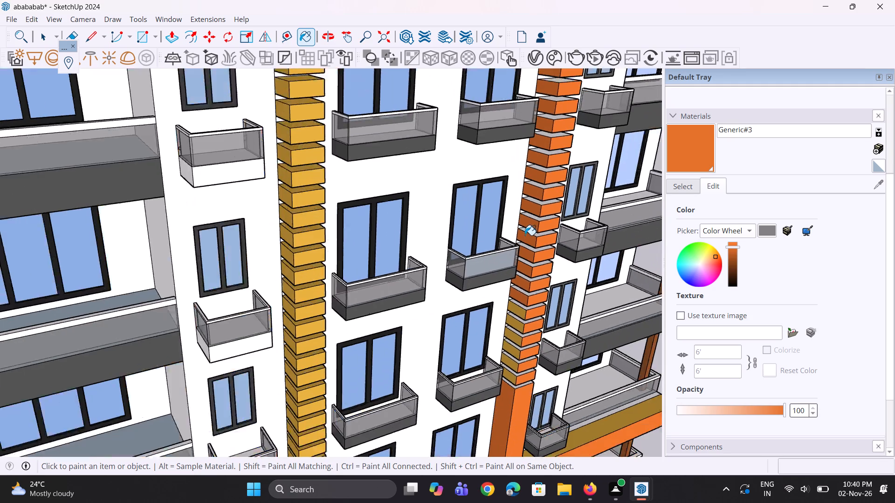
pyautogui.scroll(8, 495, 364)
pyautogui.scroll(4, 538, 360)
pyautogui.click(521, 354)
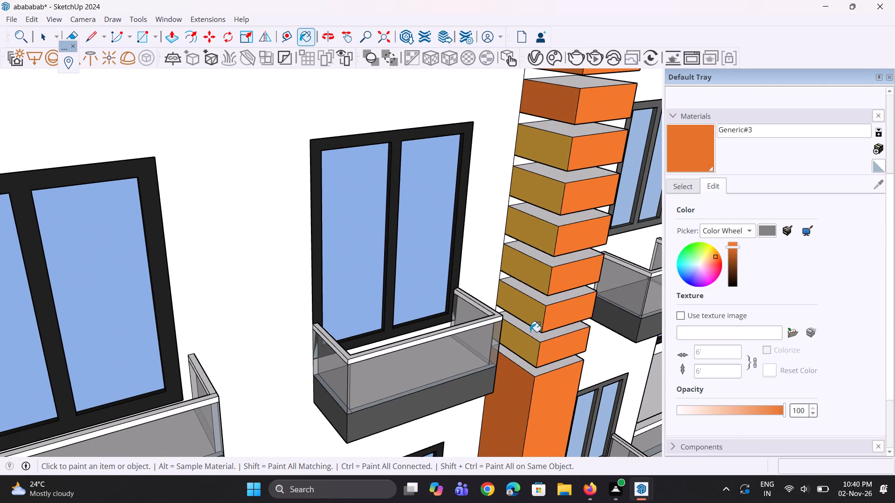
pyautogui.click(536, 313)
pyautogui.click(538, 281)
pyautogui.click(544, 238)
pyautogui.click(548, 205)
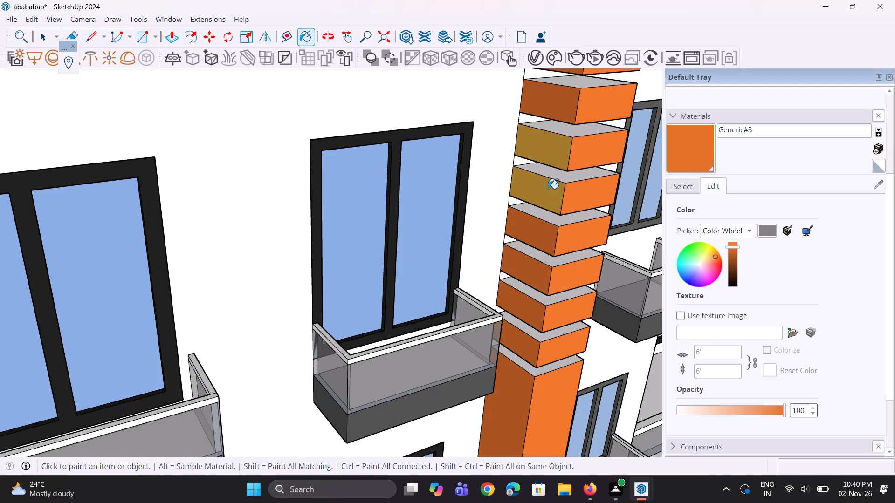
pyautogui.click(548, 150)
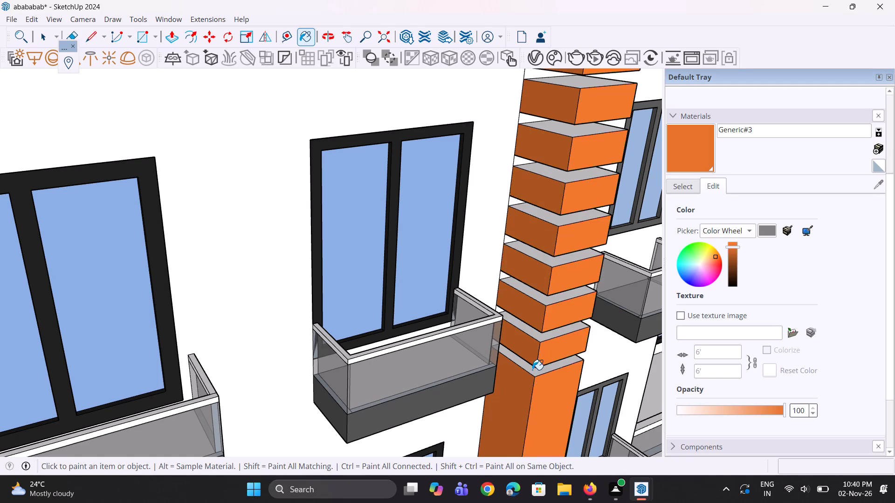
# Paint the top of the column's solid lower section and the tops of the four blocks above it with Generic#3.
pyautogui.click(533, 370)
pyautogui.click(541, 339)
pyautogui.moveTo(560, 246); pyautogui.dragTo(557, 276, button='middle')
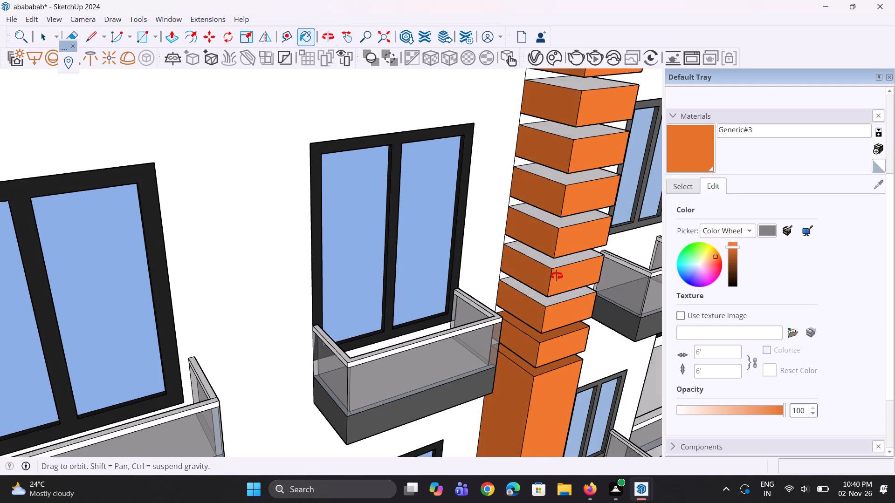
pyautogui.moveTo(557, 276); pyautogui.dragTo(557, 277, button='middle')
pyautogui.scroll(2, 548, 298)
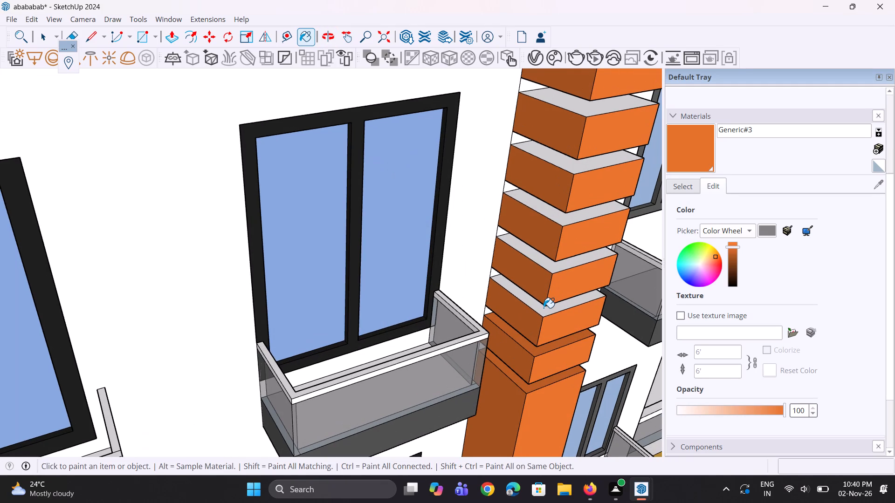
pyautogui.click(543, 310)
pyautogui.click(551, 268)
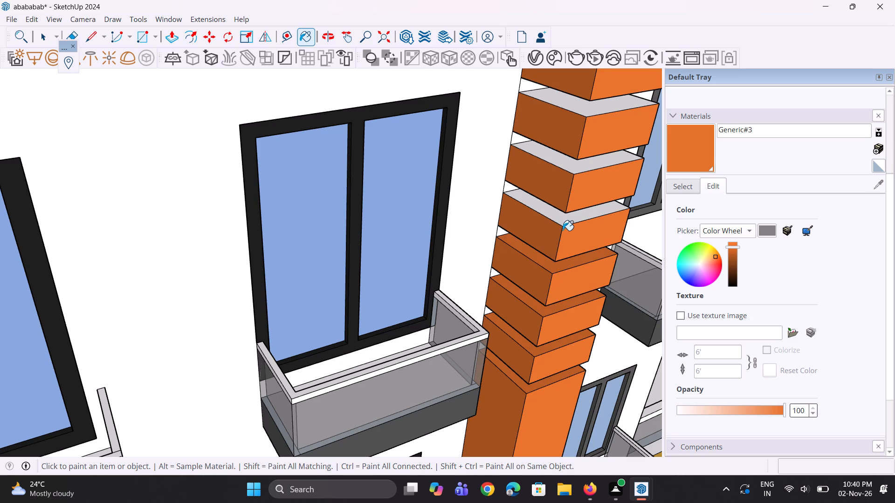
pyautogui.click(565, 225)
pyautogui.scroll(2, 560, 212)
pyautogui.click(562, 219)
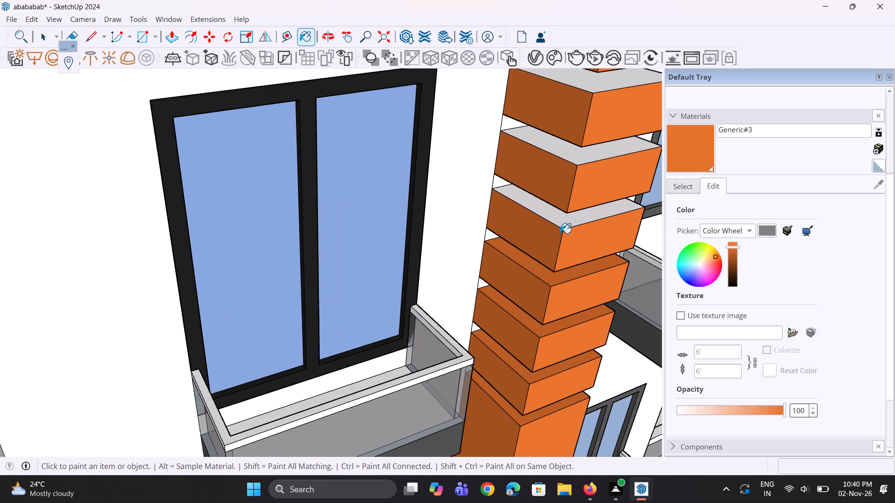
# Paint the white tops of the next three blocks up the column with Generic#3.
pyautogui.scroll(-11, 470, 353)
pyautogui.moveTo(534, 280); pyautogui.dragTo(533, 317, button='middle')
pyautogui.scroll(8, 507, 275)
pyautogui.click(503, 290)
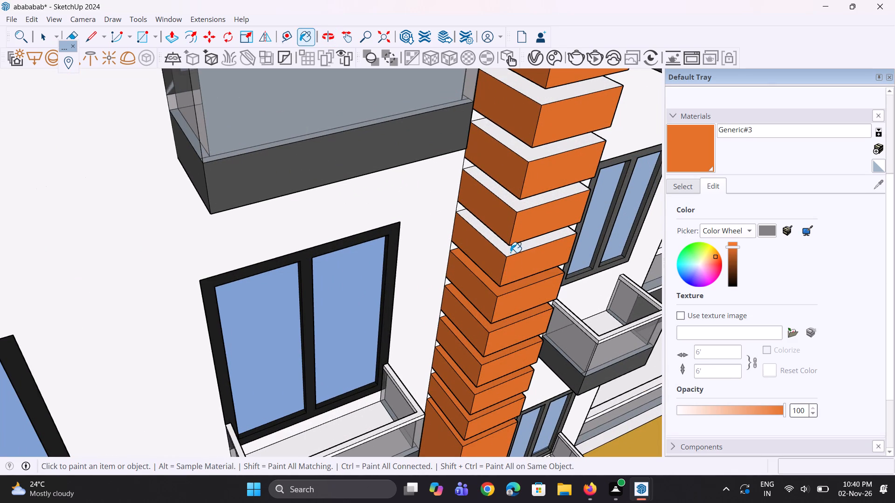
pyautogui.click(510, 251)
pyautogui.click(521, 211)
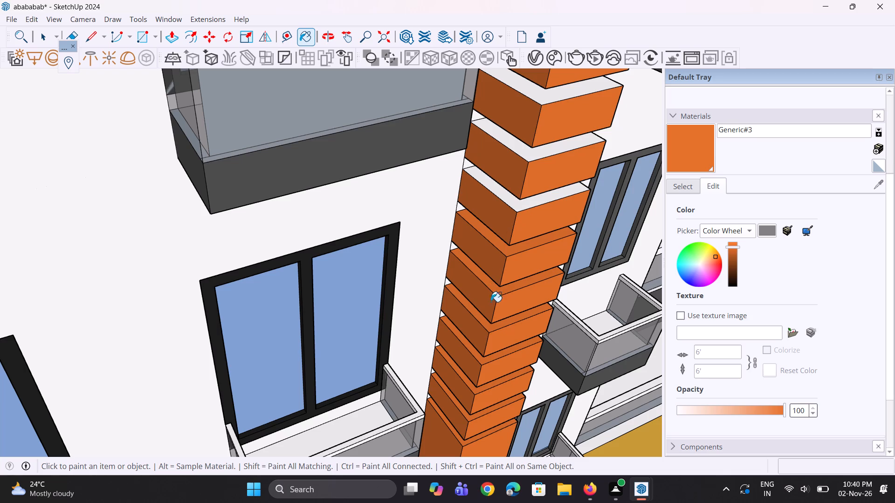
pyautogui.scroll(4, 507, 197)
pyautogui.click(517, 205)
# Paint the white tops of two more blocks, continuing up the column, with Generic#3.
pyautogui.scroll(-5, 490, 327)
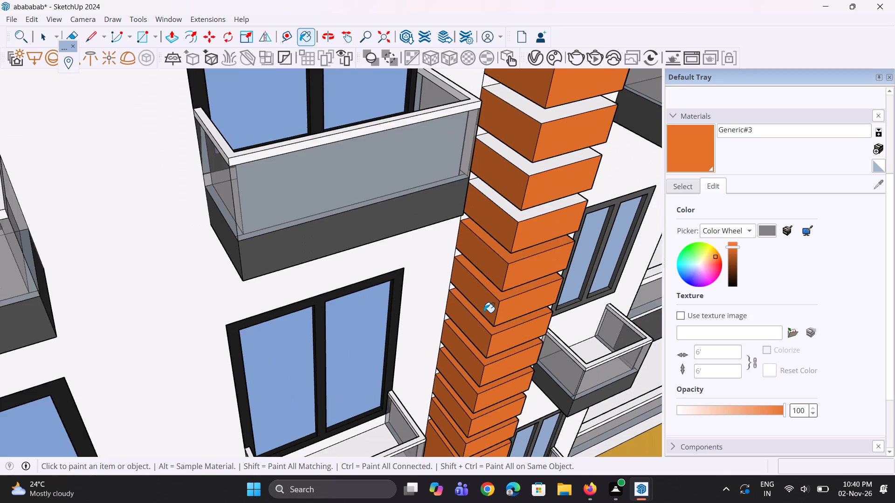
pyautogui.scroll(-5, 482, 309)
pyautogui.scroll(9, 521, 221)
pyautogui.scroll(4, 511, 272)
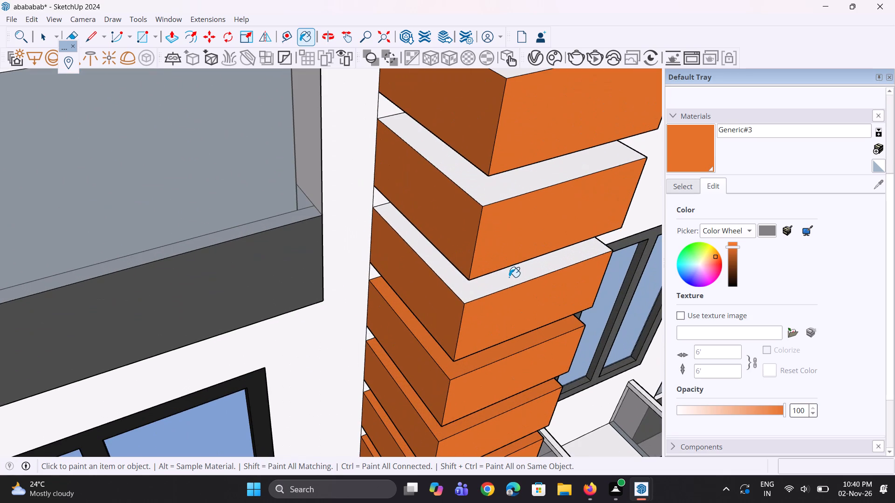
pyautogui.click(509, 277)
pyautogui.click(496, 187)
# Paint the white tops of the next three blocks in the column's middle part with Generic#3.
pyautogui.scroll(-8, 495, 318)
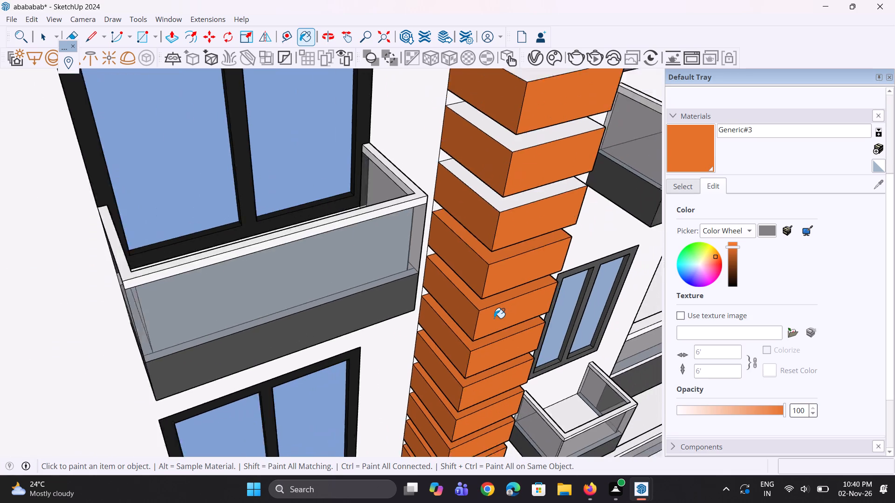
pyautogui.scroll(-4, 494, 318)
pyautogui.moveTo(516, 223); pyautogui.dragTo(509, 262, button='middle')
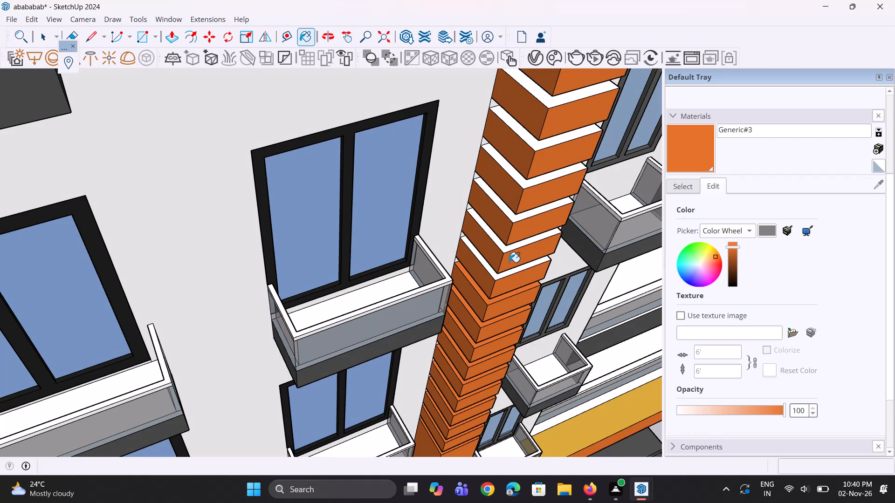
pyautogui.scroll(3, 509, 236)
pyautogui.scroll(3, 500, 278)
pyautogui.click(498, 290)
pyautogui.click(509, 245)
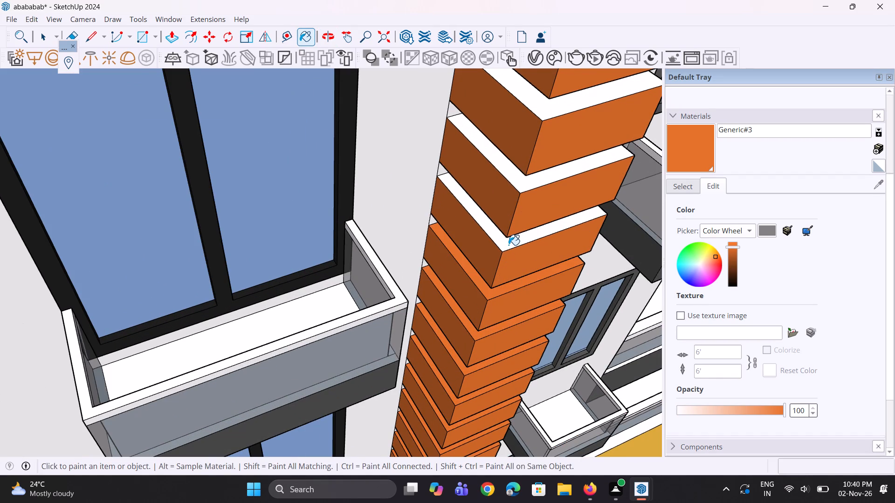
pyautogui.click(520, 187)
# Paint the white tops of three more blocks, moving up from the painted ones in the column's middle part, with Generic#3.
pyautogui.scroll(-11, 499, 278)
pyautogui.scroll(5, 564, 169)
pyautogui.scroll(7, 508, 248)
pyautogui.click(503, 257)
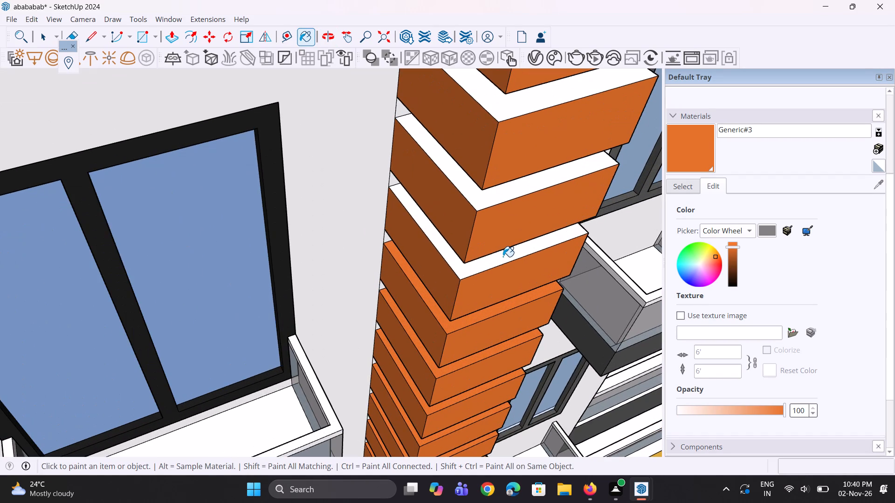
pyautogui.click(511, 189)
pyautogui.scroll(-5, 508, 260)
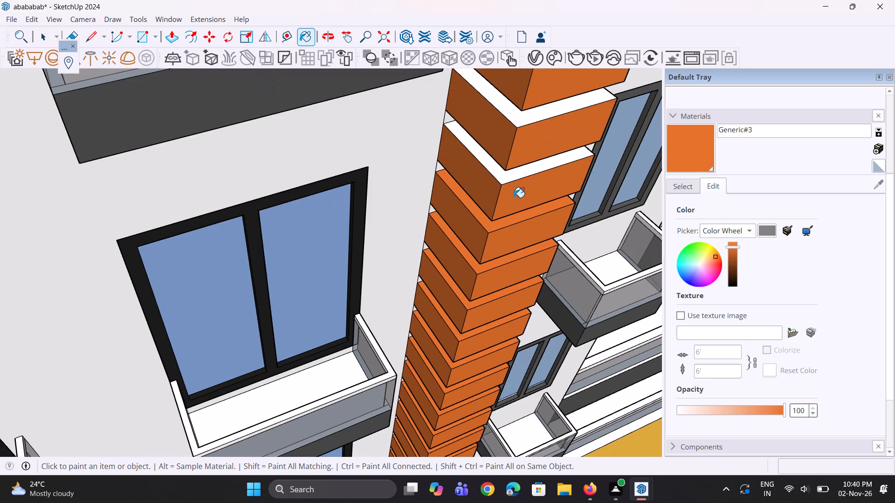
pyautogui.scroll(3, 515, 178)
pyautogui.click(517, 174)
# Paint the white tops of the next three blocks in the column's upper part with Generic#3.
pyautogui.scroll(-8, 493, 280)
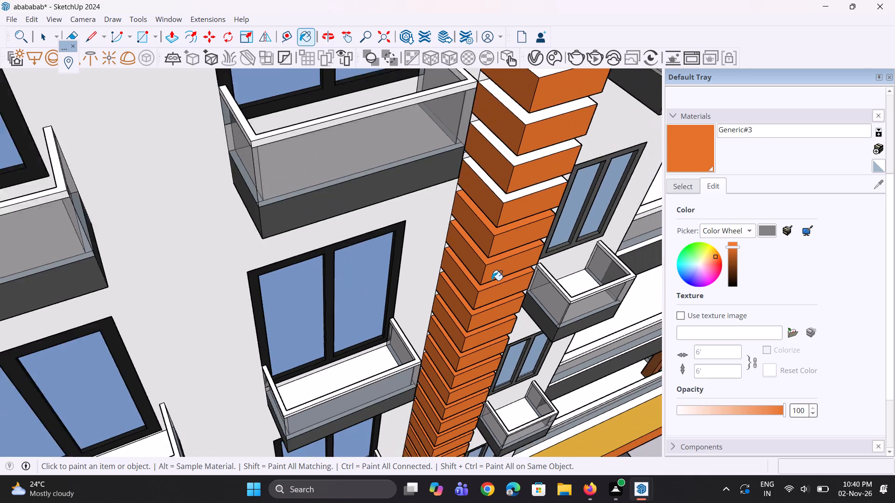
pyautogui.scroll(-4, 492, 280)
pyautogui.moveTo(504, 209); pyautogui.dragTo(504, 235, button='middle')
pyautogui.scroll(10, 504, 237)
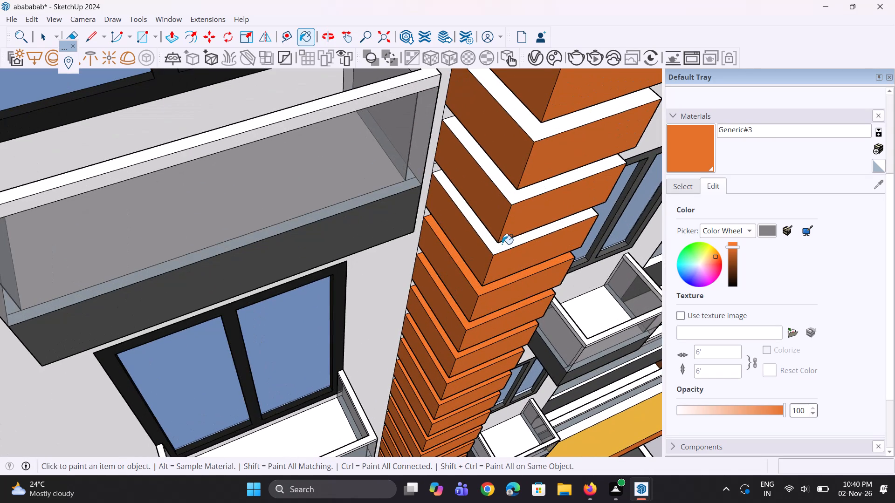
pyautogui.click(502, 244)
pyautogui.scroll(-6, 487, 277)
pyautogui.scroll(3, 496, 224)
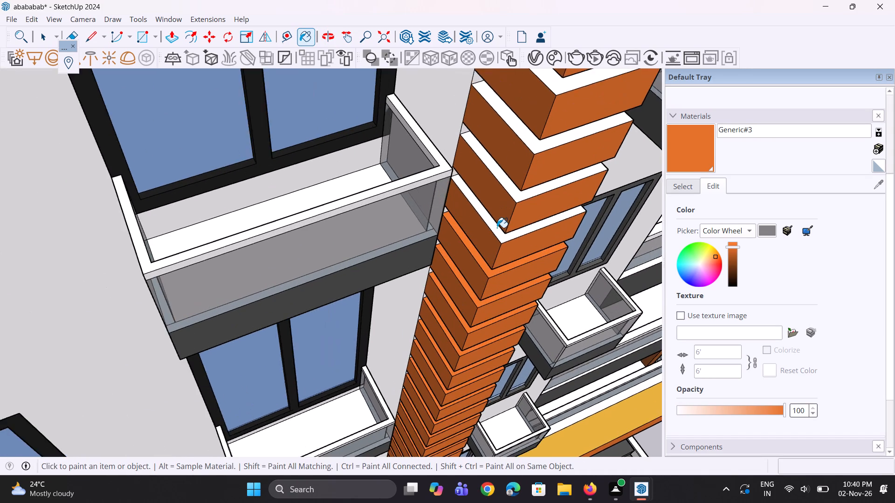
pyautogui.scroll(3, 497, 228)
pyautogui.click(503, 237)
pyautogui.scroll(3, 517, 191)
pyautogui.click(531, 179)
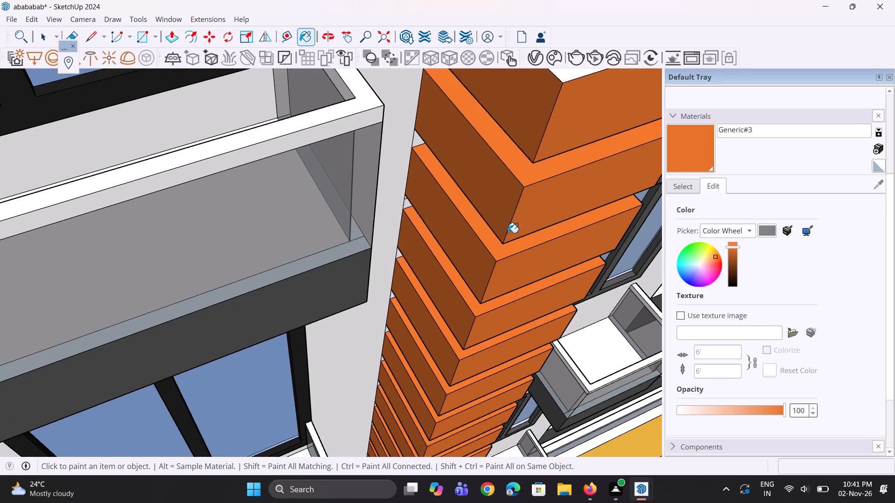
# Paint the three remaining white block tops, a few blocks below the solid upper column, with Generic#3.
pyautogui.scroll(-16, 472, 298)
pyautogui.scroll(5, 514, 227)
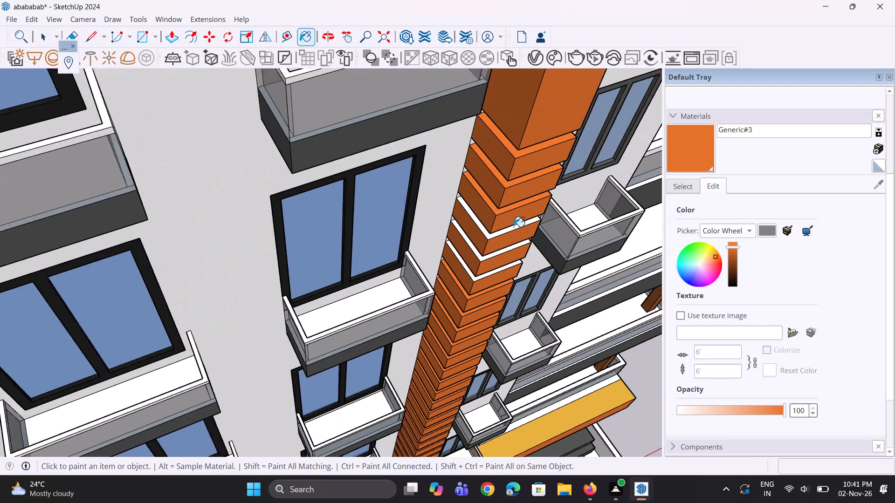
pyautogui.scroll(3, 498, 232)
pyautogui.click(497, 235)
pyautogui.click(487, 269)
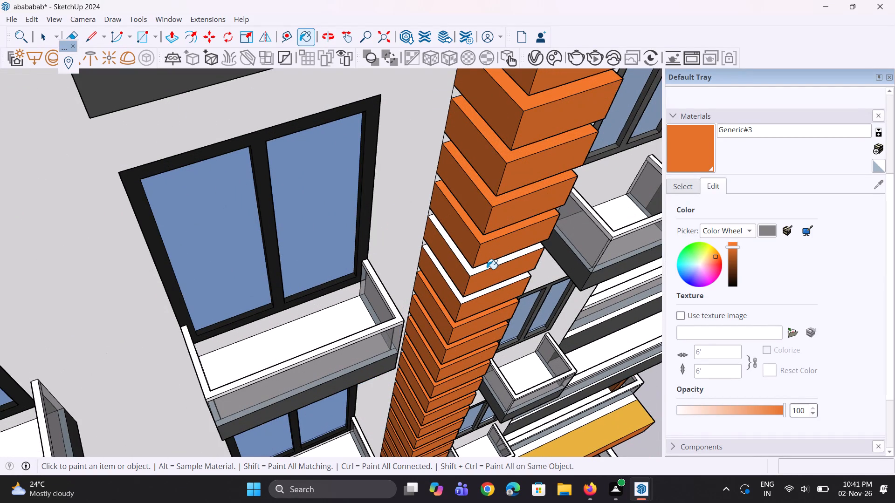
pyautogui.click(487, 265)
pyautogui.click(478, 292)
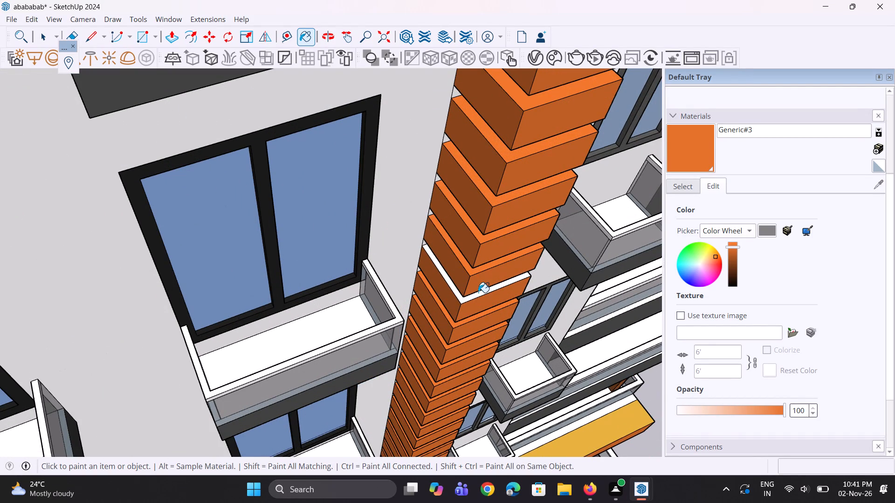
# Paint the white undersides of three blocks directly below the already painted undersides in the column's upper part with Generic#3.
pyautogui.scroll(1, 477, 318)
pyautogui.moveTo(499, 280); pyautogui.dragTo(560, 0, button='middle')
pyautogui.scroll(-4, 479, 385)
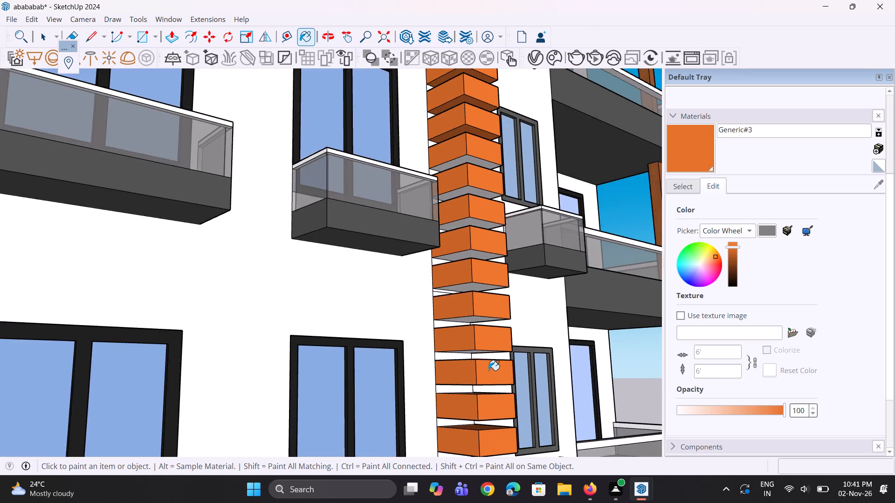
pyautogui.moveTo(487, 367); pyautogui.dragTo(465, 279, button='middle')
pyautogui.scroll(1, 485, 202)
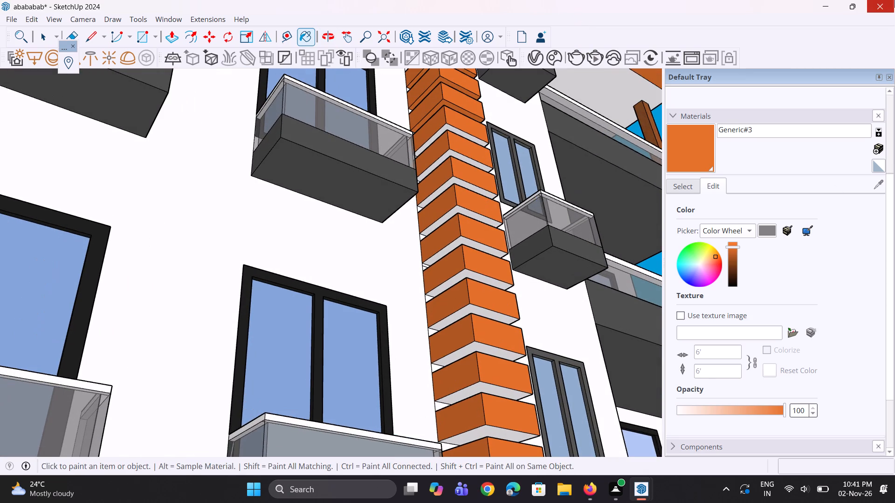
pyautogui.scroll(1, 399, 154)
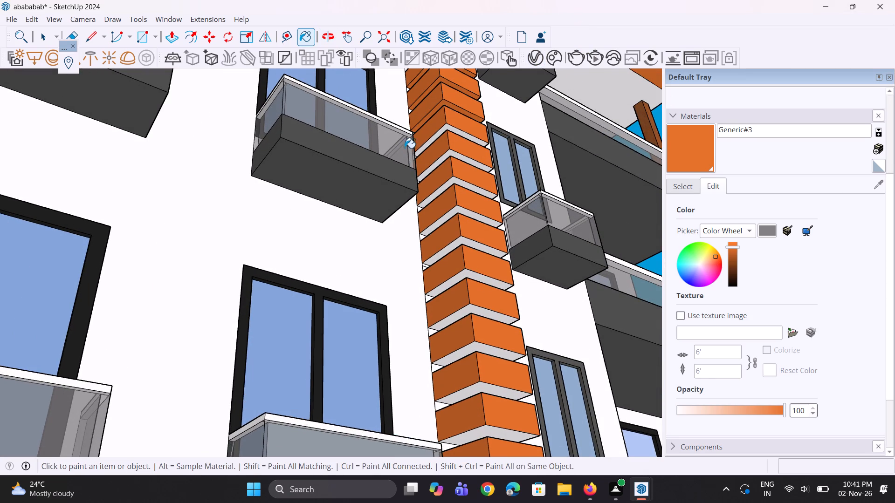
pyautogui.scroll(1, 405, 148)
pyautogui.scroll(3, 455, 122)
pyautogui.click(455, 122)
pyautogui.click(465, 166)
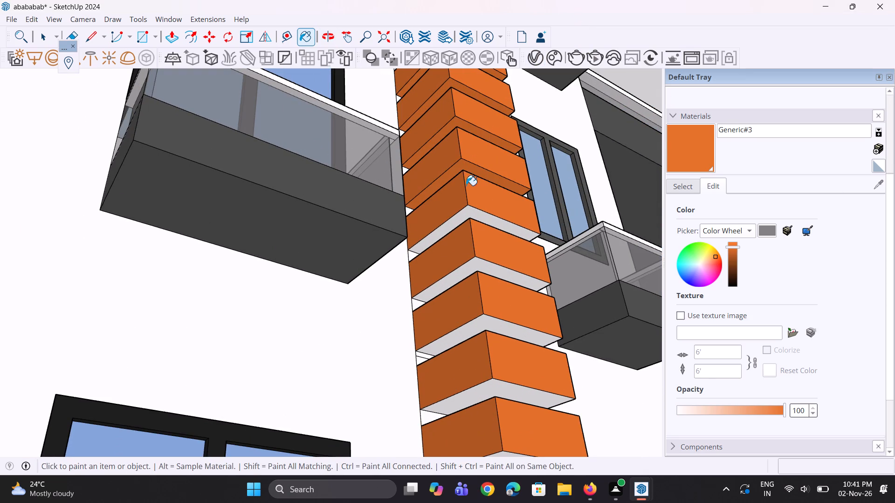
pyautogui.click(471, 212)
pyautogui.scroll(-7, 471, 176)
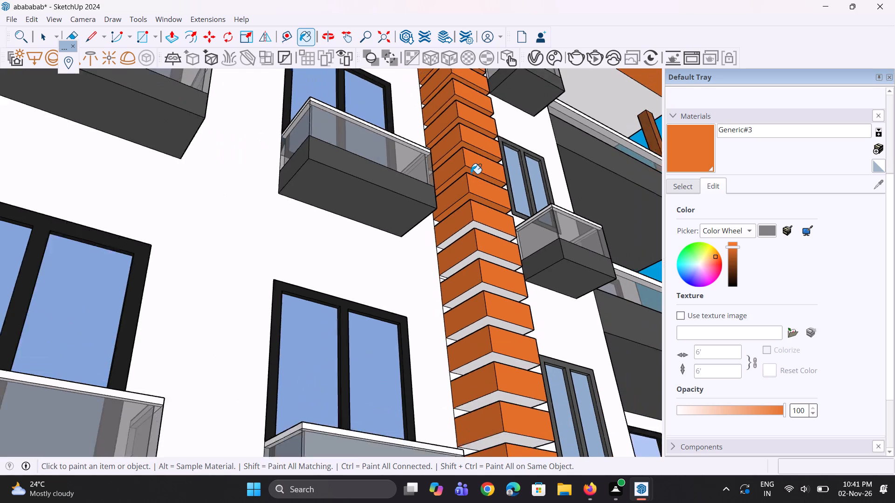
# Paint the white undersides of the next three blocks directly below the painted undersides in the right-hand column with Generic#3.
pyautogui.scroll(-3, 471, 174)
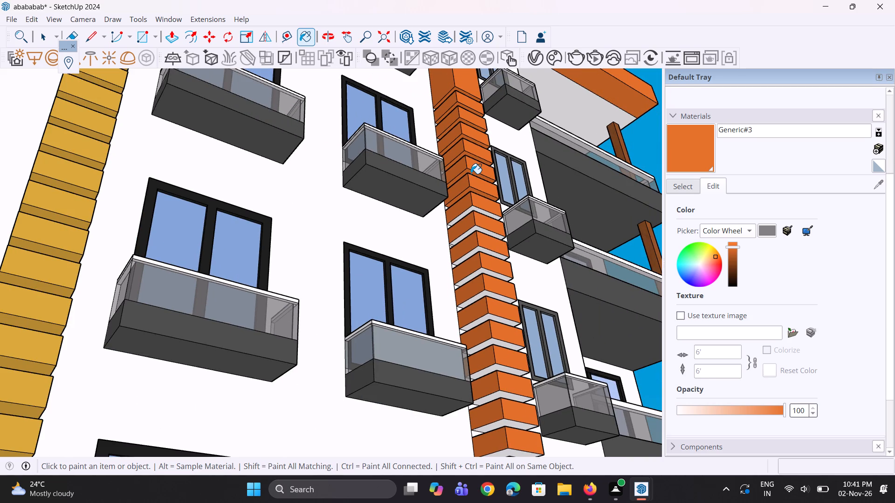
pyautogui.scroll(2, 468, 218)
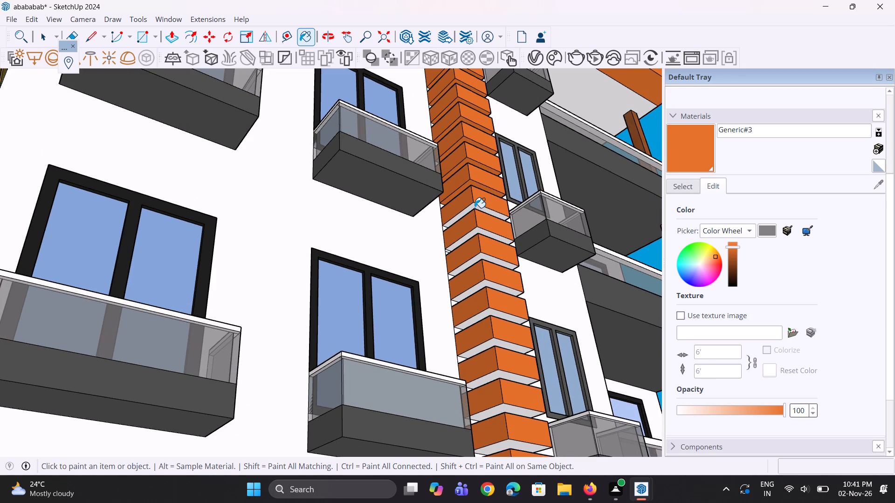
pyautogui.click(475, 208)
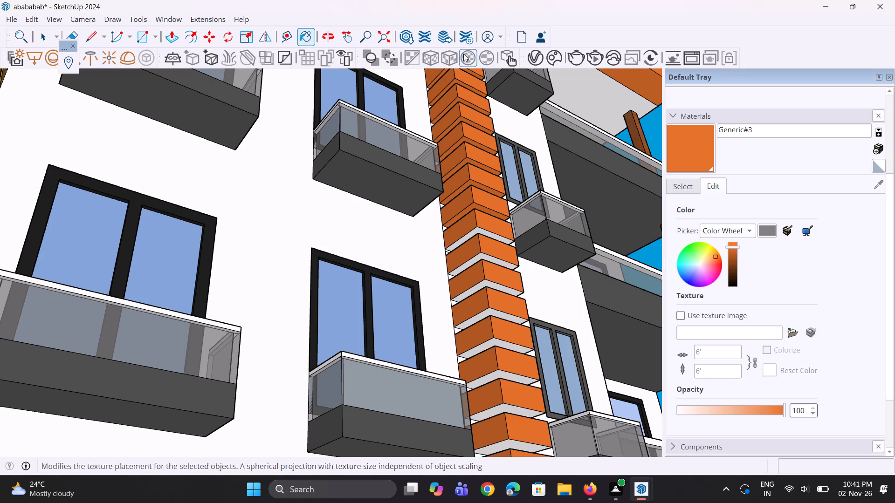
pyautogui.scroll(7, 455, 252)
pyautogui.click(494, 217)
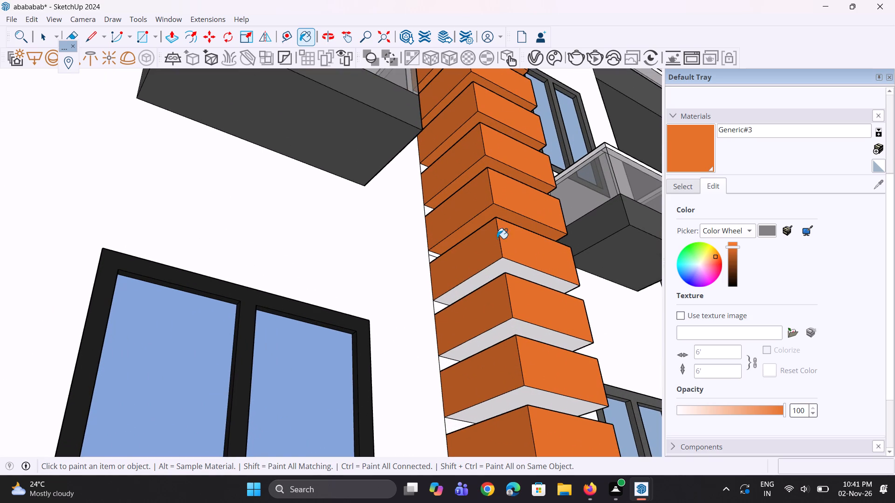
pyautogui.click(506, 272)
# Paint the white undersides of the following four blocks, moving down the right-hand block column, with Generic#3.
pyautogui.scroll(-11, 508, 216)
pyautogui.moveTo(480, 298); pyautogui.dragTo(478, 298, button='middle')
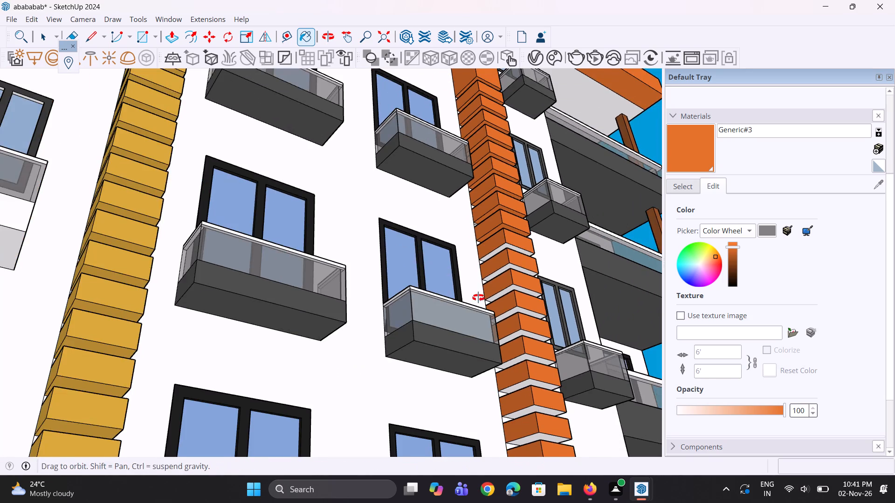
pyautogui.moveTo(478, 298); pyautogui.dragTo(475, 279, button='middle')
pyautogui.scroll(8, 509, 244)
pyautogui.click(509, 240)
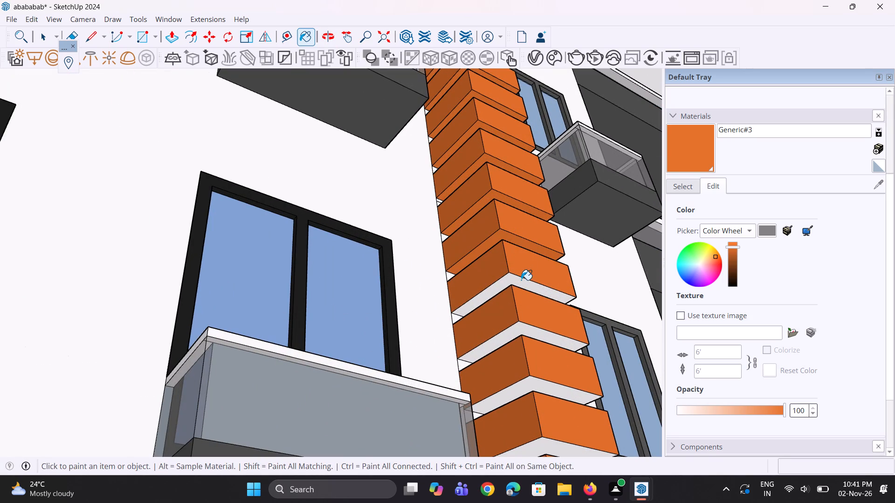
pyautogui.click(521, 281)
pyautogui.scroll(-5, 484, 223)
pyautogui.scroll(-5, 445, 202)
pyautogui.scroll(5, 489, 296)
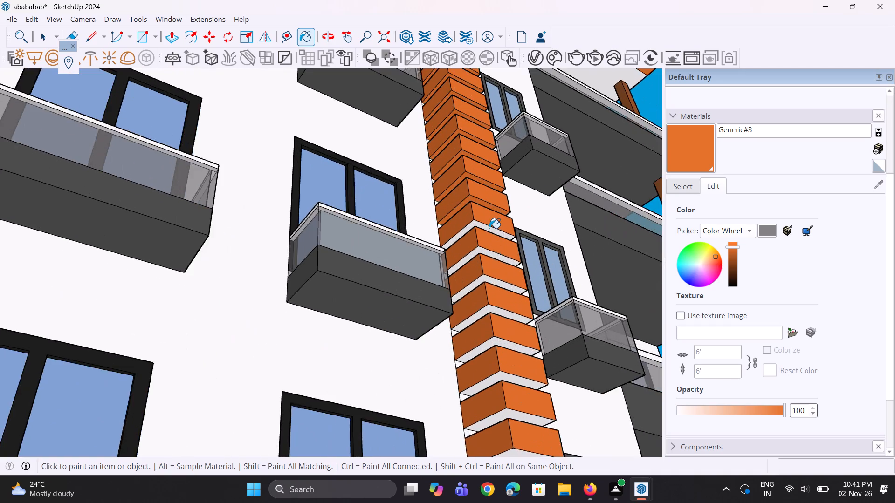
pyautogui.scroll(4, 489, 228)
pyautogui.click(489, 230)
pyautogui.click(496, 271)
# Paint the white undersides of four more blocks, continuing down the right-hand block column, with Generic#3.
pyautogui.scroll(-6, 462, 190)
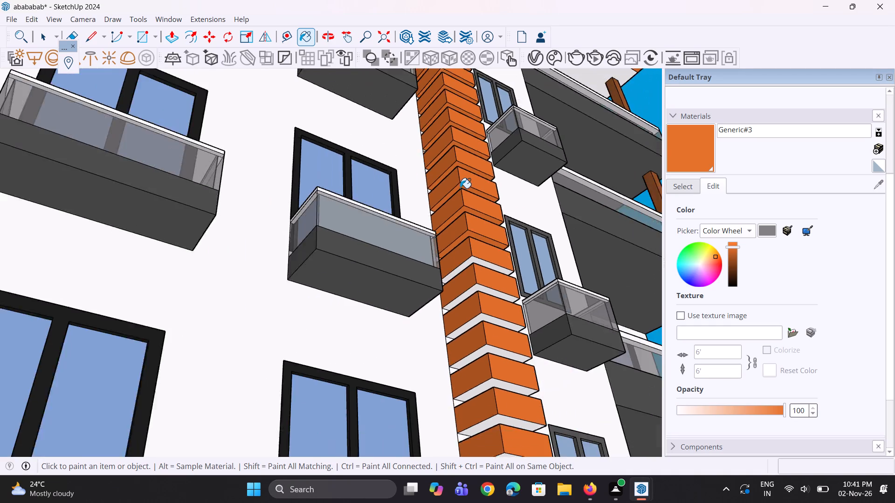
pyautogui.scroll(5, 477, 283)
pyautogui.scroll(3, 478, 244)
pyautogui.click(479, 238)
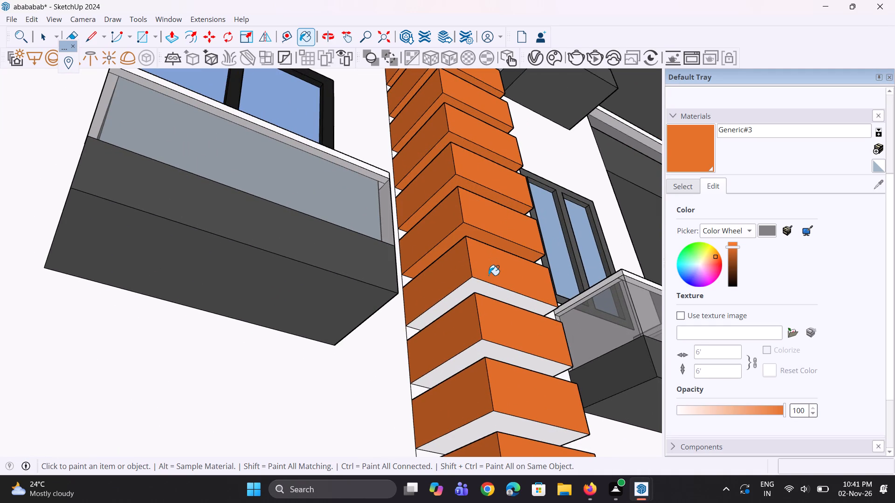
pyautogui.click(490, 297)
pyautogui.scroll(-12, 476, 220)
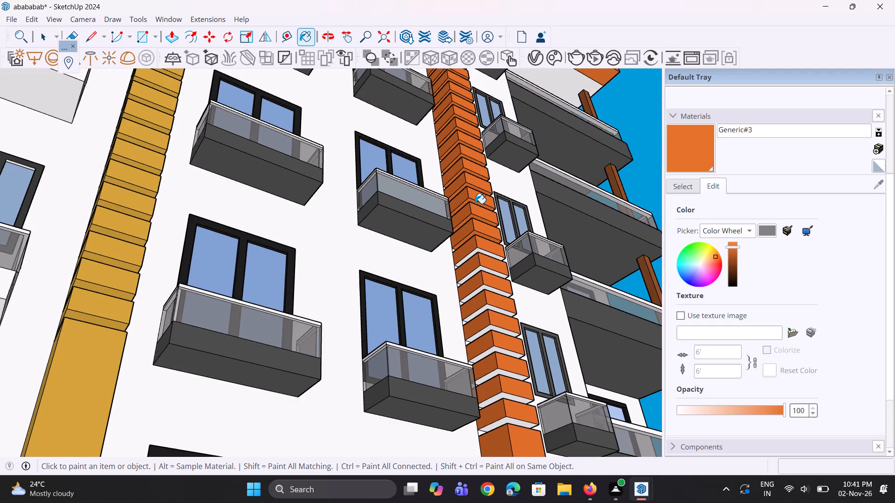
pyautogui.scroll(-4, 475, 204)
pyautogui.scroll(12, 475, 234)
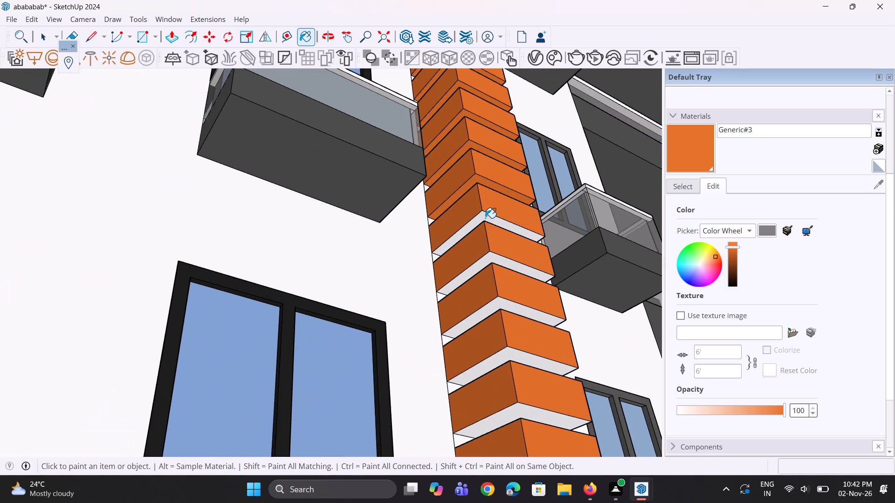
pyautogui.click(485, 218)
pyautogui.click(496, 259)
# Paint the white undersides of the next three blocks in the lower part of the right-hand column with Generic#3.
pyautogui.scroll(-4, 488, 220)
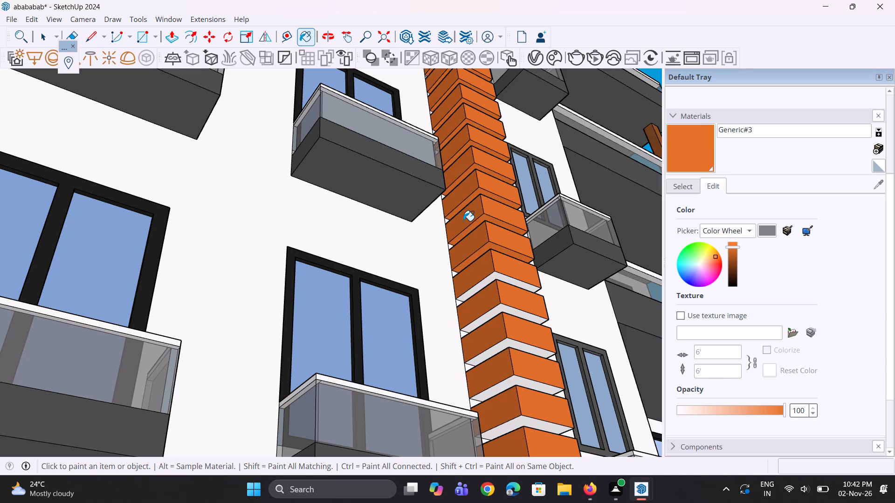
pyautogui.scroll(3, 487, 299)
pyautogui.click(503, 271)
pyautogui.scroll(-6, 478, 214)
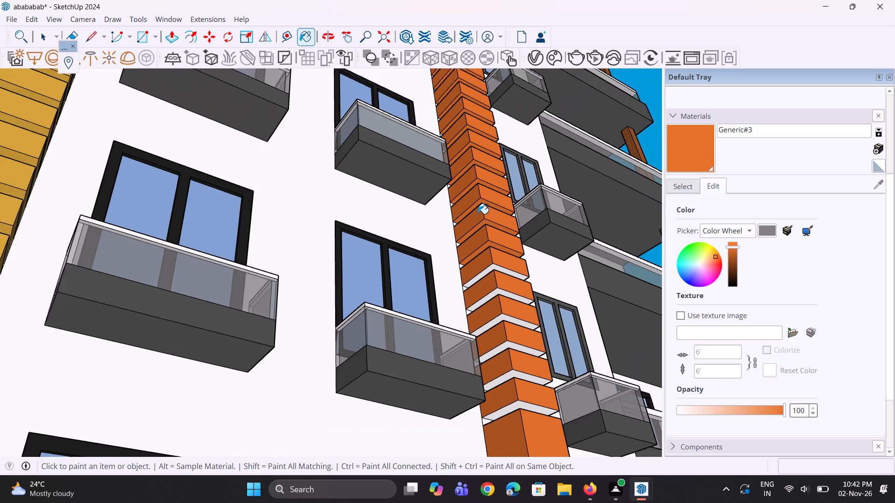
pyautogui.scroll(5, 496, 308)
pyautogui.click(502, 244)
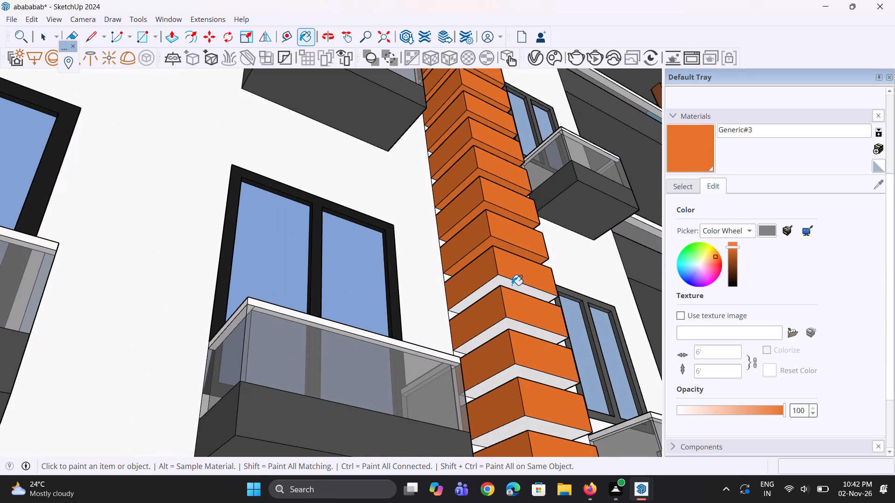
pyautogui.click(512, 285)
# Paint the last four white block undersides, just above the right-hand frame's solid lower column, with Generic#3.
pyautogui.scroll(-7, 491, 242)
pyautogui.scroll(5, 497, 325)
pyautogui.click(512, 263)
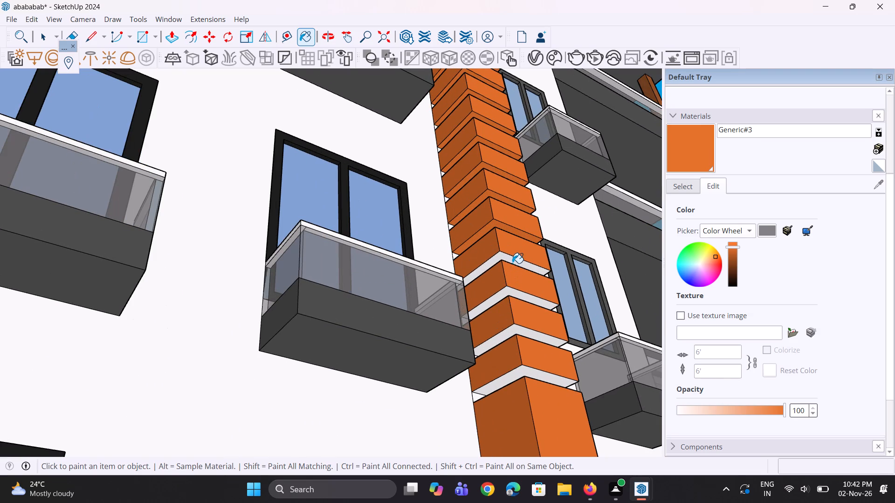
pyautogui.click(520, 296)
pyautogui.click(527, 331)
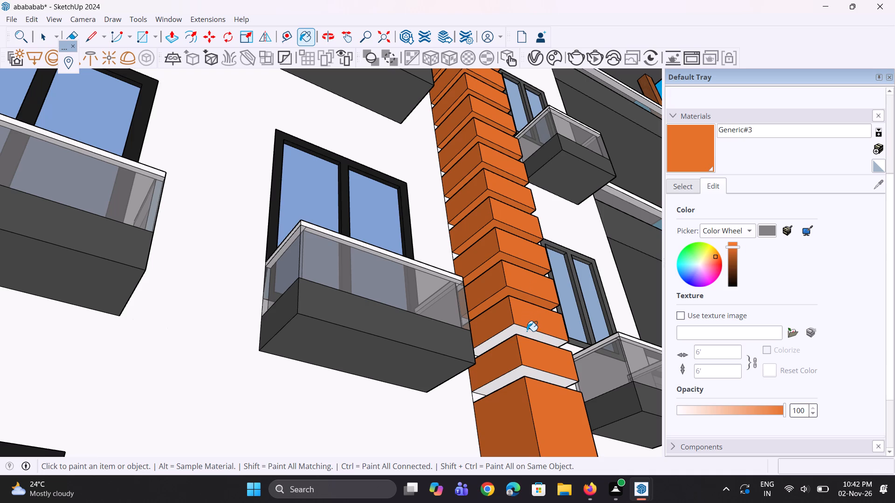
pyautogui.scroll(-4, 485, 263)
pyautogui.scroll(4, 501, 349)
pyautogui.click(505, 324)
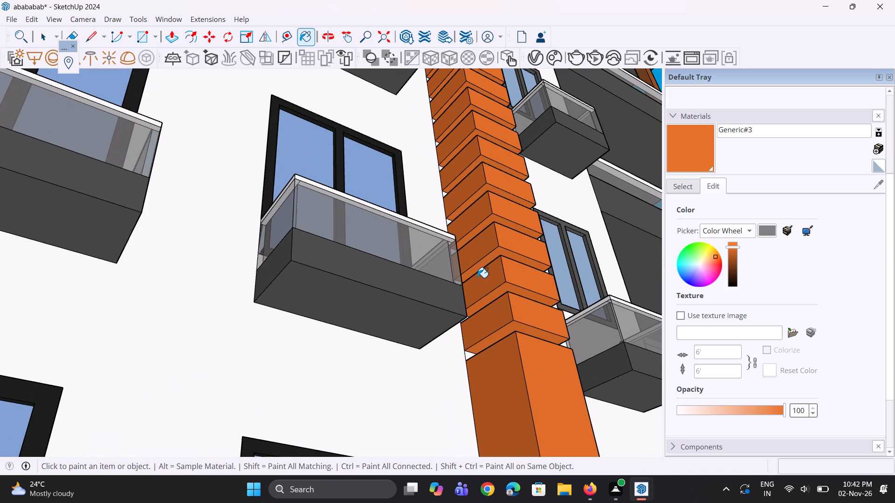
# Paint the front face and the inner column side of the left-hand frame's yellow lower L-shaped part with Generic#3.
pyautogui.scroll(-6, 477, 277)
pyautogui.moveTo(486, 285); pyautogui.dragTo(454, 430, button='middle')
pyautogui.scroll(-8, 459, 251)
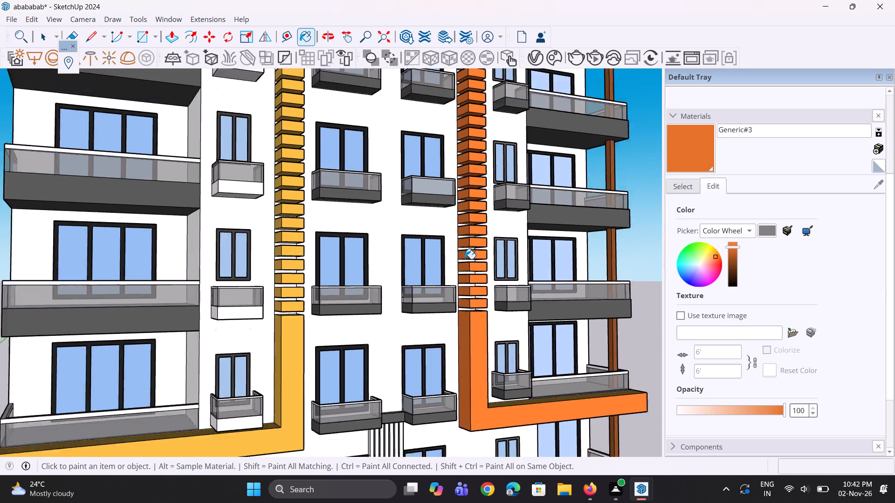
pyautogui.scroll(-3, 465, 259)
pyautogui.scroll(2, 300, 379)
pyautogui.click(342, 386)
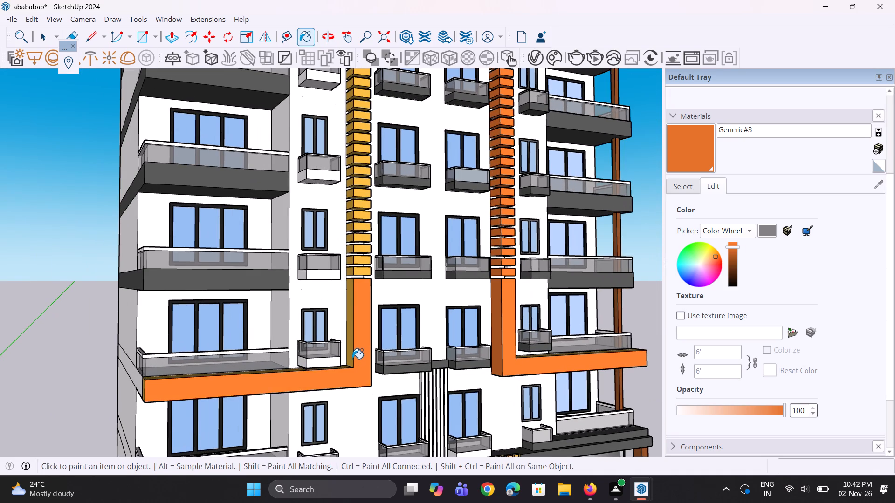
pyautogui.scroll(2, 352, 356)
pyautogui.click(352, 345)
# Paint the top of the left-hand frame's lower beam, on both sides of the small balcony, with Generic#3.
pyautogui.moveTo(344, 360); pyautogui.dragTo(344, 387, button='middle')
pyautogui.scroll(2, 317, 380)
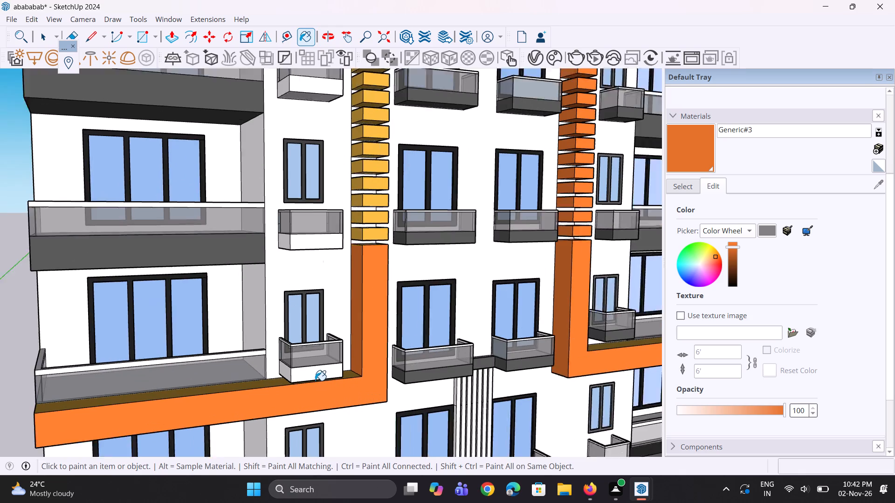
pyautogui.scroll(5, 315, 381)
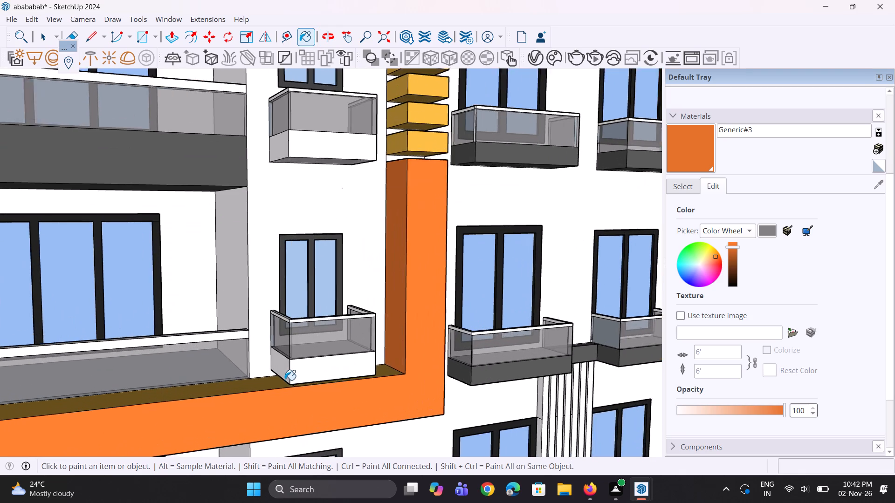
pyautogui.scroll(3, 285, 380)
pyautogui.click(261, 380)
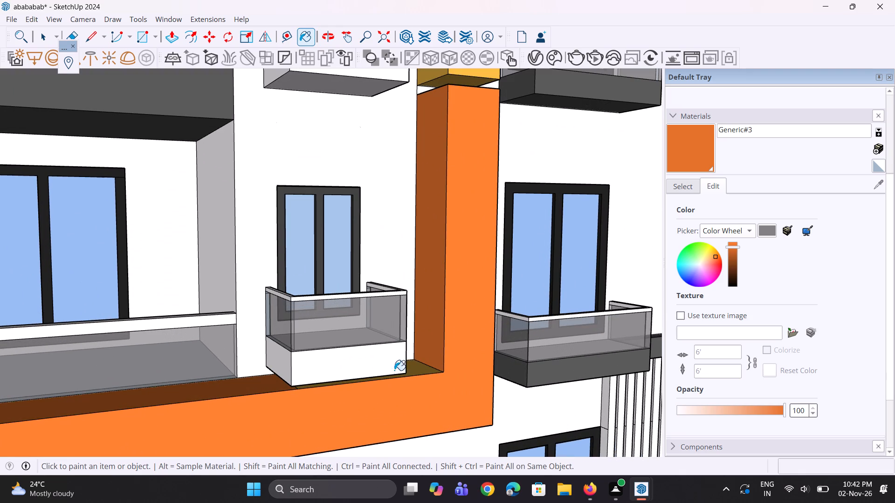
pyautogui.click(413, 370)
# Paint the underside of the left-hand frame's lower beam and the outer side of its solid lower column with Generic#3.
pyautogui.scroll(-12, 406, 359)
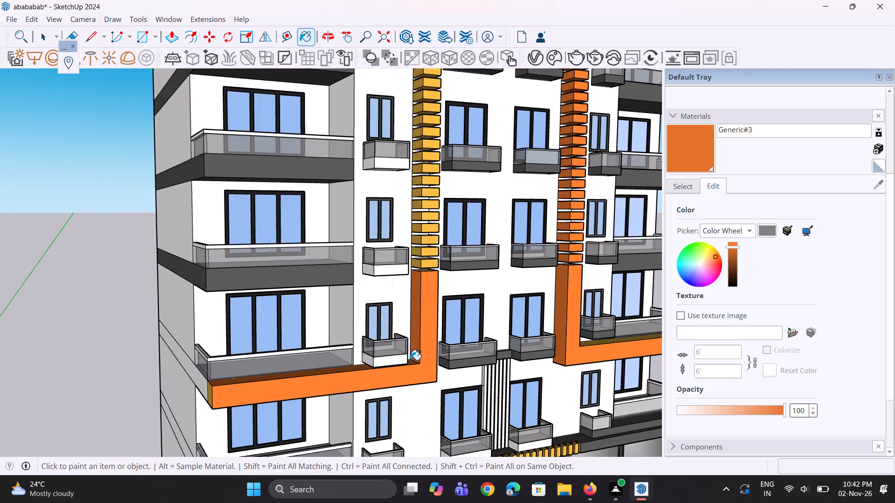
pyautogui.scroll(-4, 411, 360)
pyautogui.scroll(3, 402, 280)
pyautogui.scroll(1, 436, 367)
pyautogui.moveTo(434, 367); pyautogui.dragTo(401, 184, button='middle')
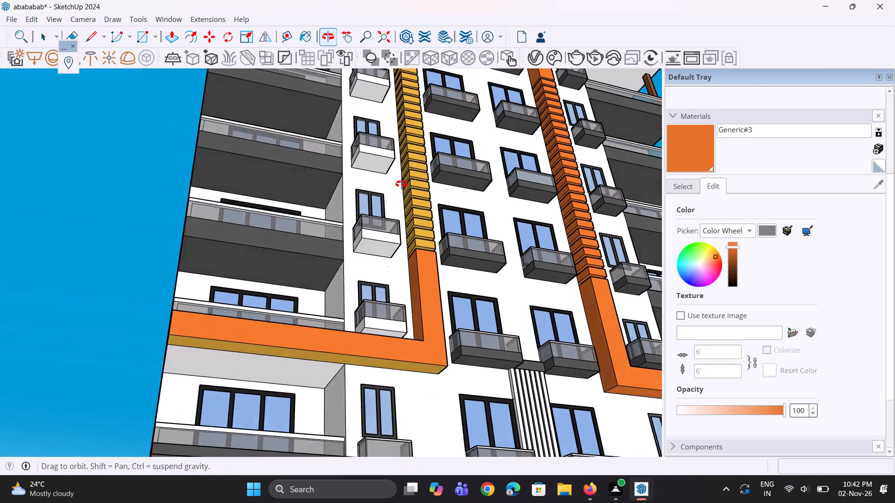
pyautogui.moveTo(401, 184); pyautogui.dragTo(401, 180, button='middle')
pyautogui.scroll(2, 434, 326)
pyautogui.click(433, 352)
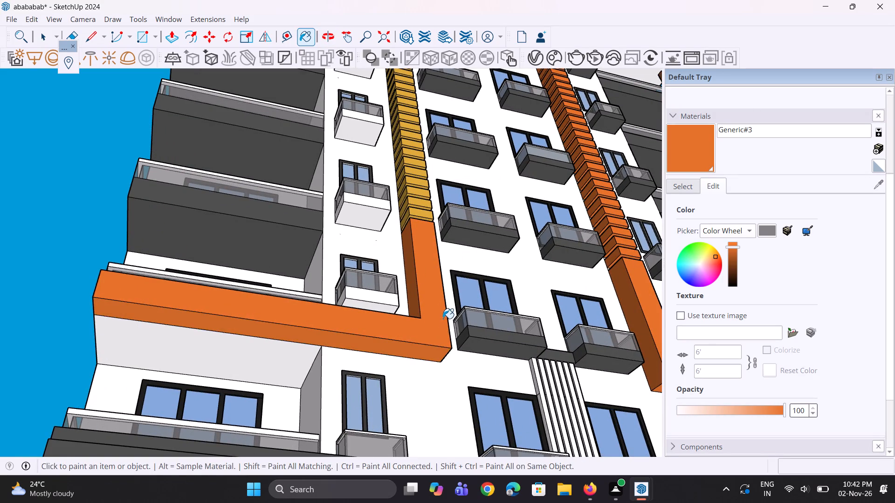
pyautogui.moveTo(443, 319); pyautogui.dragTo(259, 314, button='middle')
pyautogui.click(346, 272)
# Paint the front face and the outer column side of the left-hand frame's yellow upper part with Generic#3.
pyautogui.scroll(-6, 328, 311)
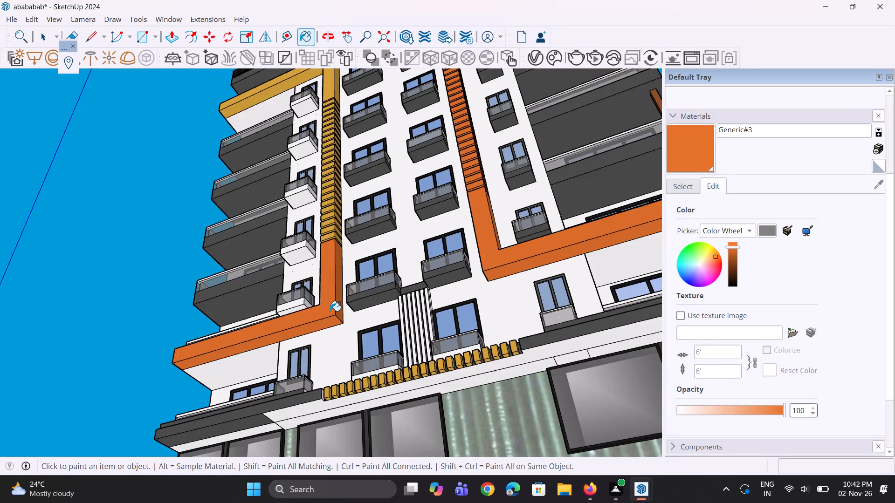
pyautogui.scroll(-6, 355, 306)
pyautogui.moveTo(316, 78); pyautogui.dragTo(338, 205, button='middle')
pyautogui.scroll(1, 338, 205)
pyautogui.scroll(3, 333, 114)
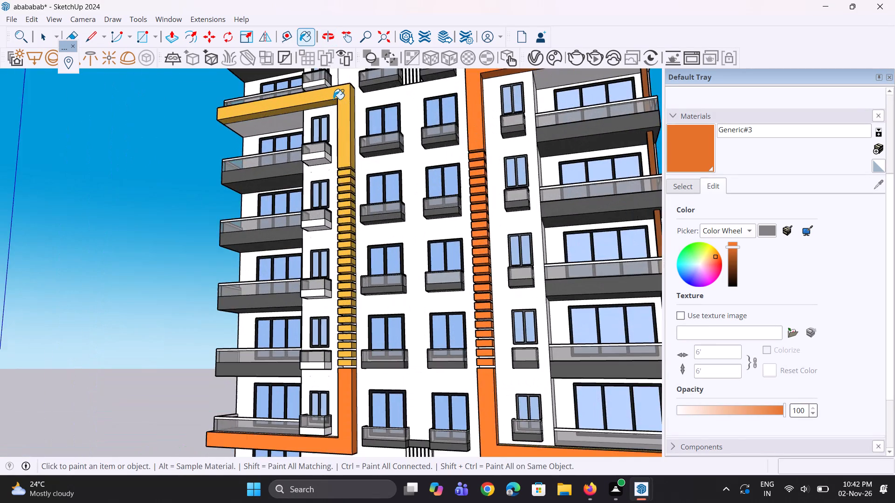
pyautogui.scroll(3, 337, 99)
pyautogui.click(340, 100)
pyautogui.click(358, 106)
# Paint the top face of the left-hand frame's upper beam with Generic#3.
pyautogui.moveTo(352, 97); pyautogui.dragTo(349, 112, button='middle')
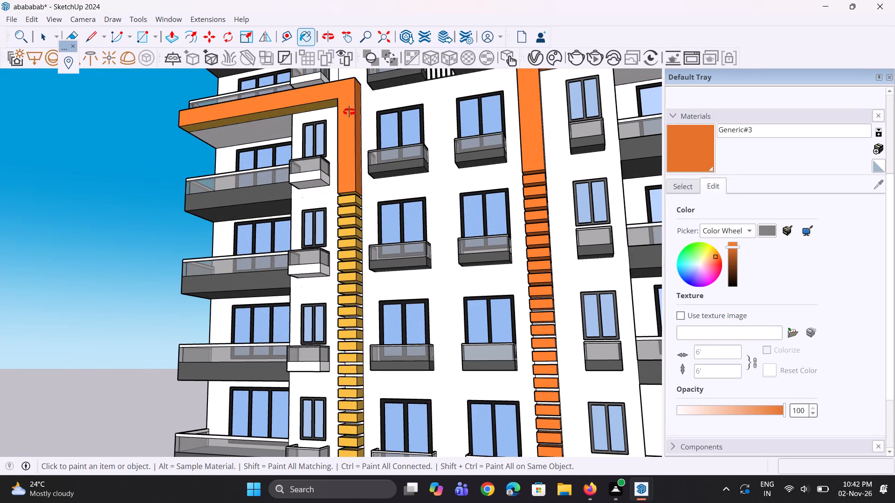
pyautogui.moveTo(349, 112); pyautogui.dragTo(315, 253, button='middle')
pyautogui.scroll(-5, 317, 260)
pyautogui.scroll(6, 326, 156)
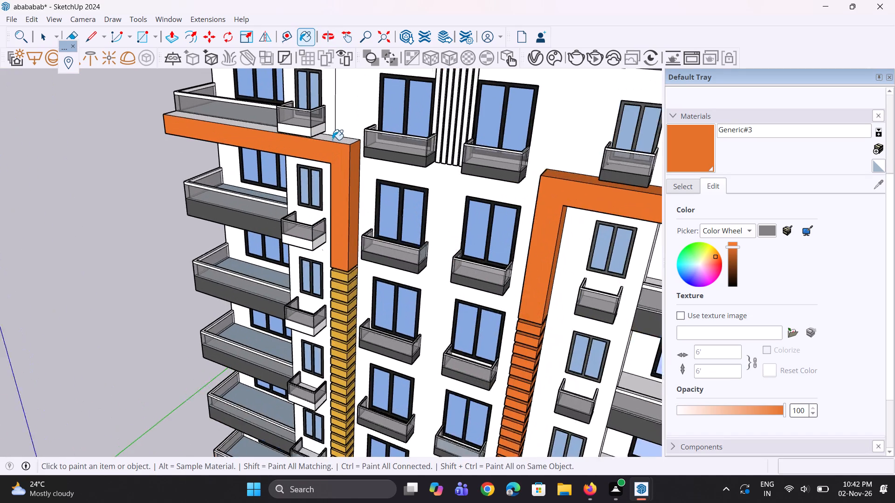
pyautogui.scroll(1, 332, 140)
pyautogui.click(333, 140)
# Paint the inner side of the left-hand frame's solid upper column and the underside of its upper beam with Generic#3.
pyautogui.moveTo(227, 210); pyautogui.dragTo(427, 21, button='middle')
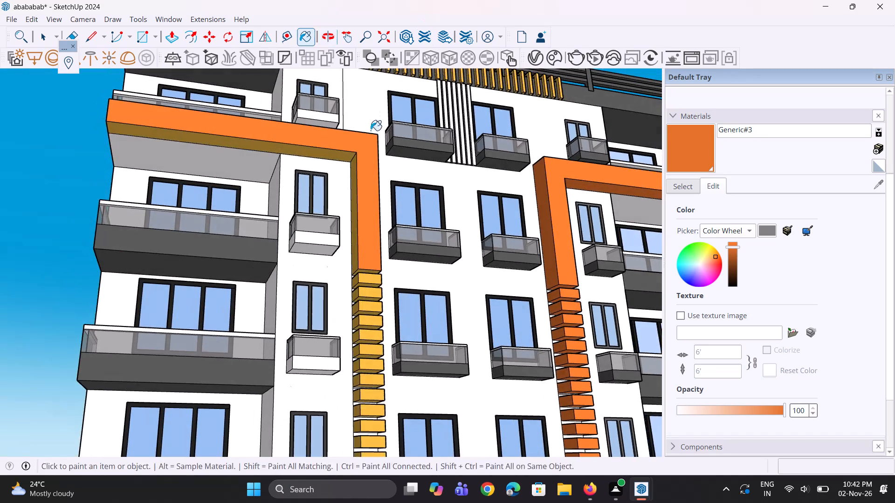
pyautogui.moveTo(358, 184); pyautogui.dragTo(410, 104, button='middle')
pyautogui.scroll(2, 385, 205)
pyautogui.click(369, 211)
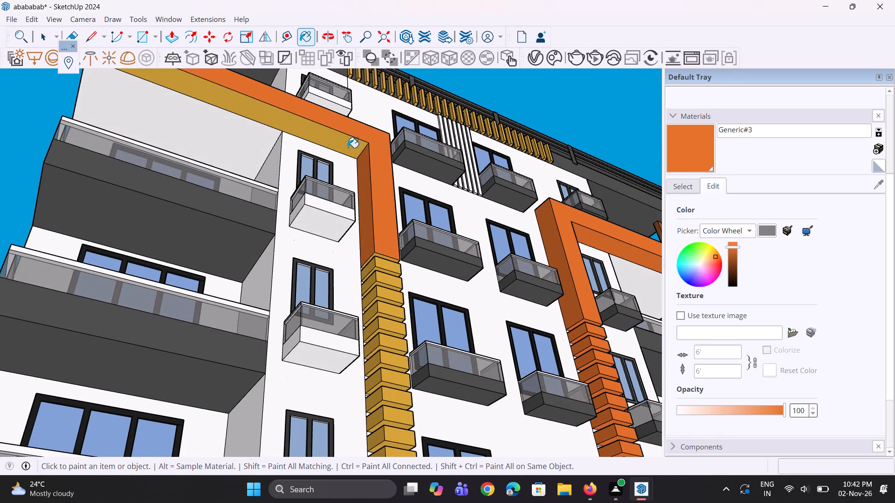
pyautogui.click(347, 143)
# Paint the front faces of the six topmost yellow blocks, directly below the left-hand frame's solid upper column, with Generic#3.
pyautogui.scroll(-5, 382, 163)
pyautogui.scroll(5, 386, 275)
pyautogui.scroll(3, 384, 215)
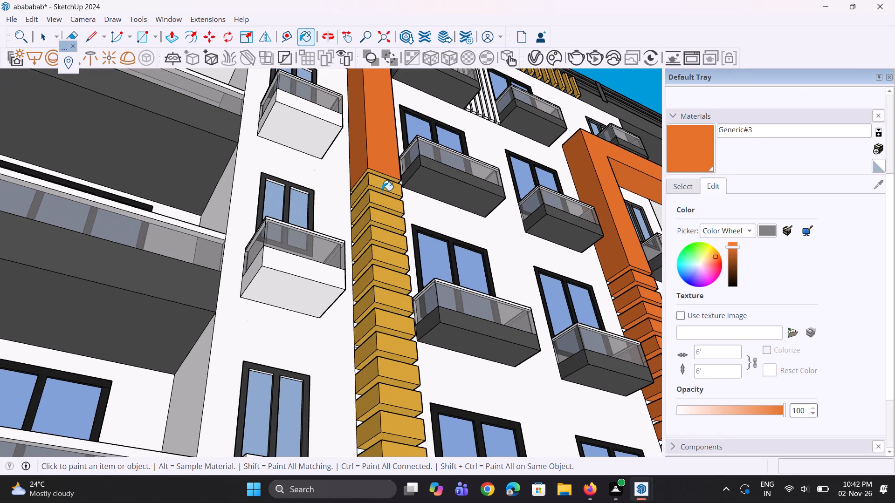
pyautogui.click(384, 187)
pyautogui.click(390, 201)
pyautogui.click(392, 220)
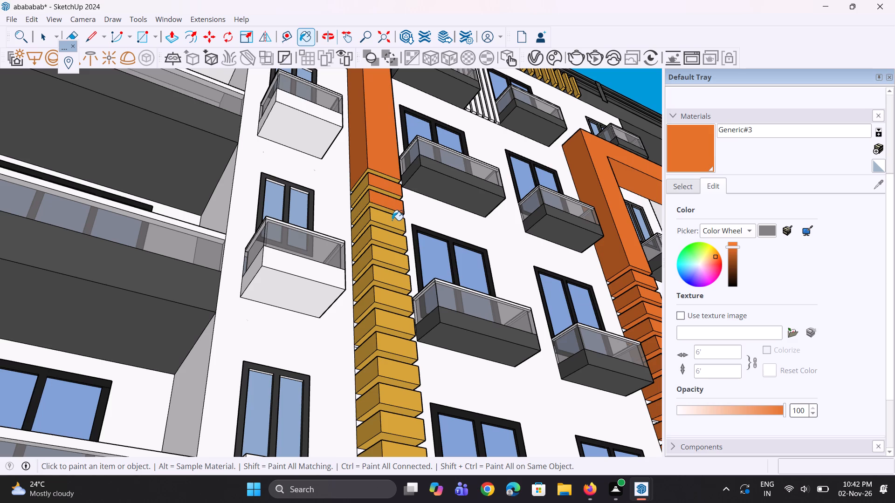
pyautogui.click(389, 239)
pyautogui.click(395, 258)
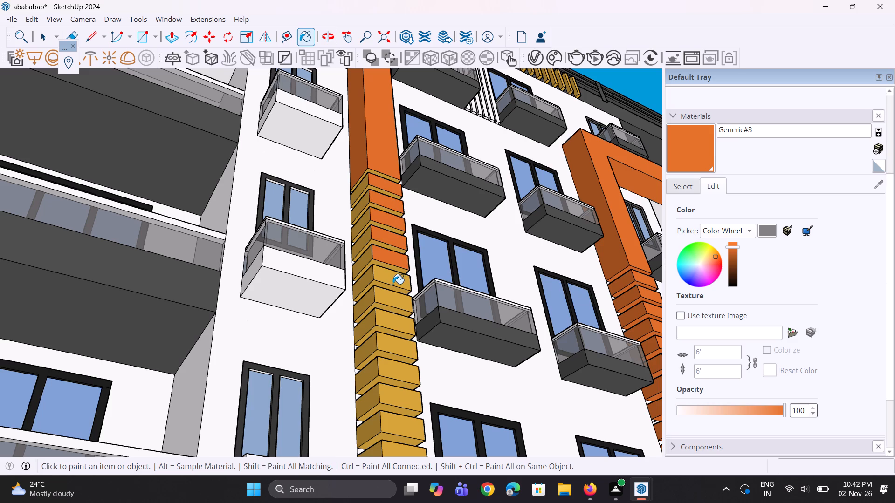
pyautogui.click(393, 284)
pyautogui.scroll(-11, 377, 206)
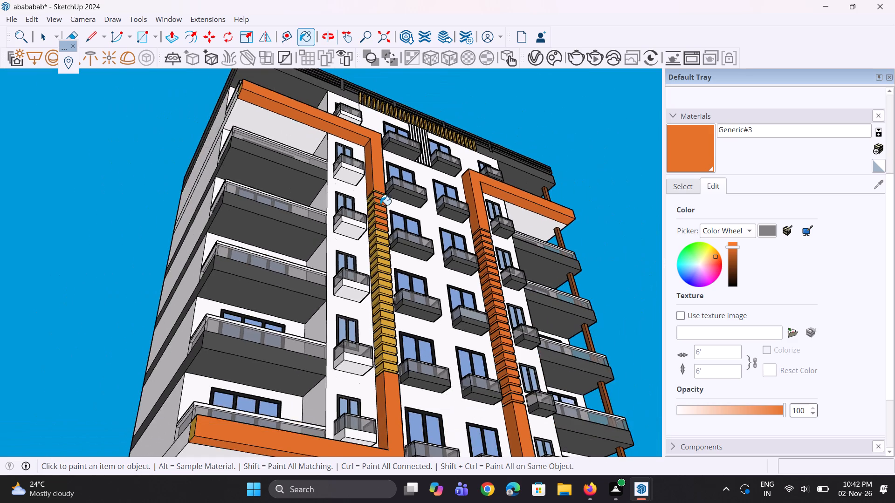
# Continue down the left-hand frame's block column, painting the front faces of the next six yellow blocks with Generic#3.
pyautogui.scroll(7, 386, 238)
pyautogui.click(386, 231)
pyautogui.click(387, 245)
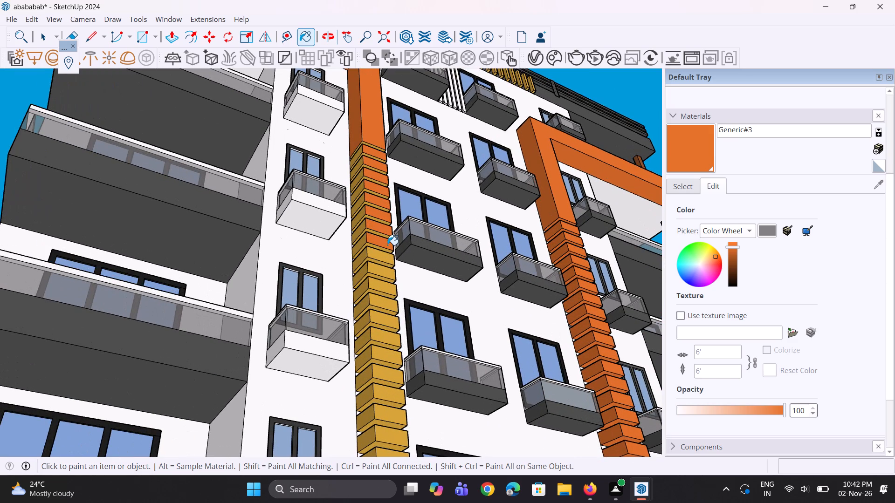
pyautogui.scroll(-5, 389, 235)
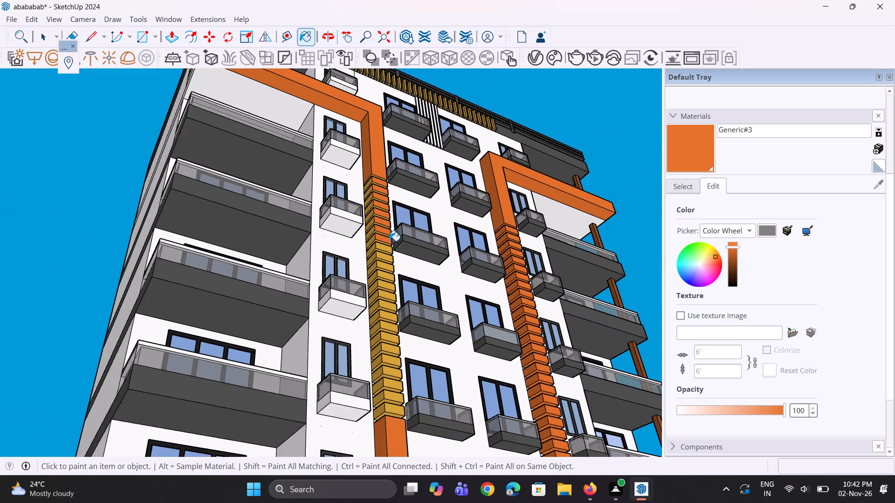
pyautogui.scroll(8, 386, 266)
pyautogui.click(386, 237)
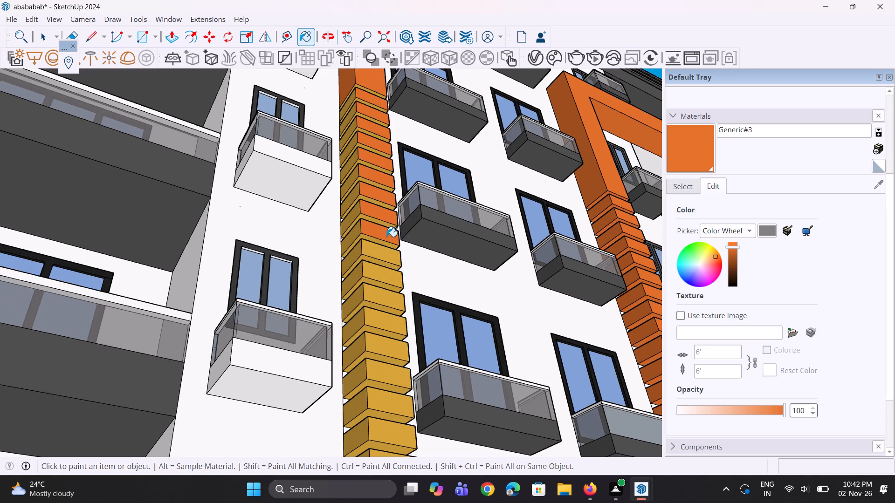
pyautogui.click(381, 257)
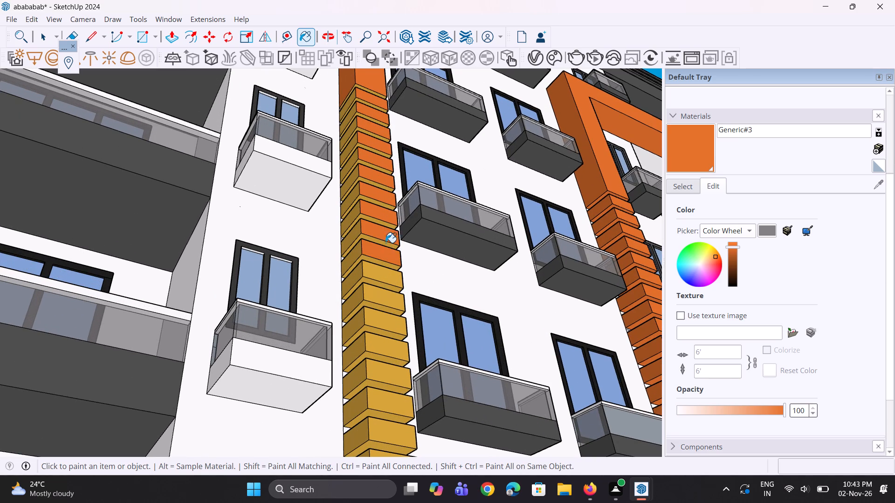
pyautogui.scroll(-5, 395, 233)
pyautogui.scroll(4, 374, 311)
pyautogui.scroll(4, 392, 257)
pyautogui.click(396, 230)
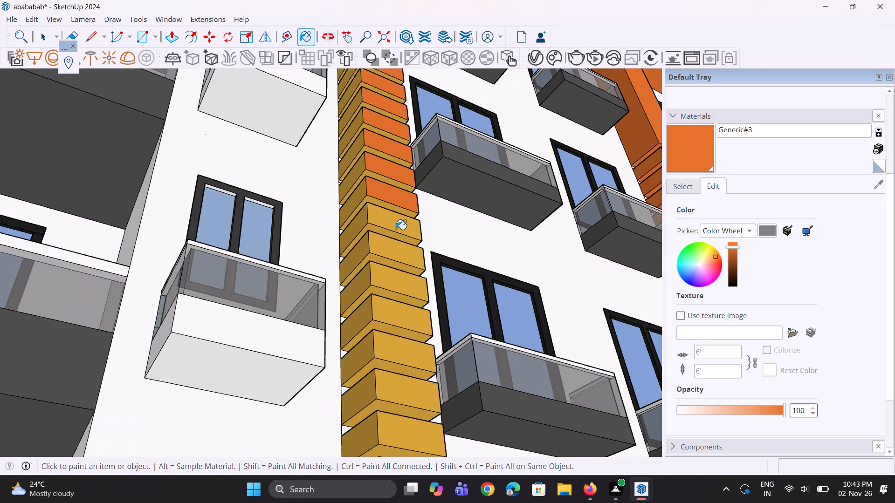
pyautogui.click(392, 251)
# Paint the front faces of the following seven yellow blocks in the left-hand frame's column with Generic#3.
pyautogui.scroll(-6, 395, 212)
pyautogui.scroll(5, 392, 261)
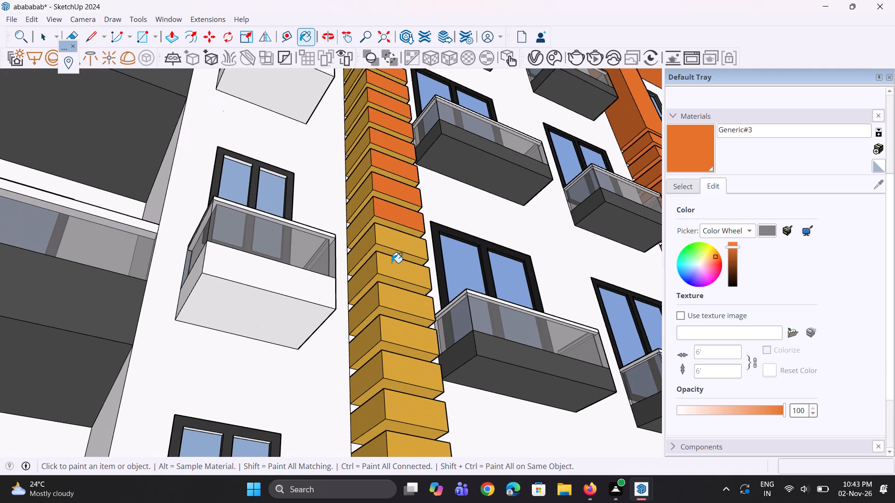
pyautogui.scroll(4, 392, 261)
pyautogui.click(406, 230)
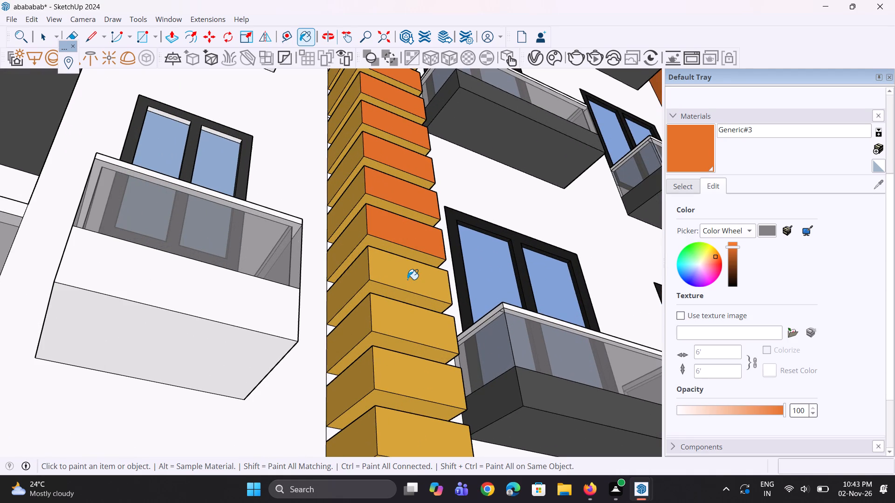
pyautogui.click(407, 280)
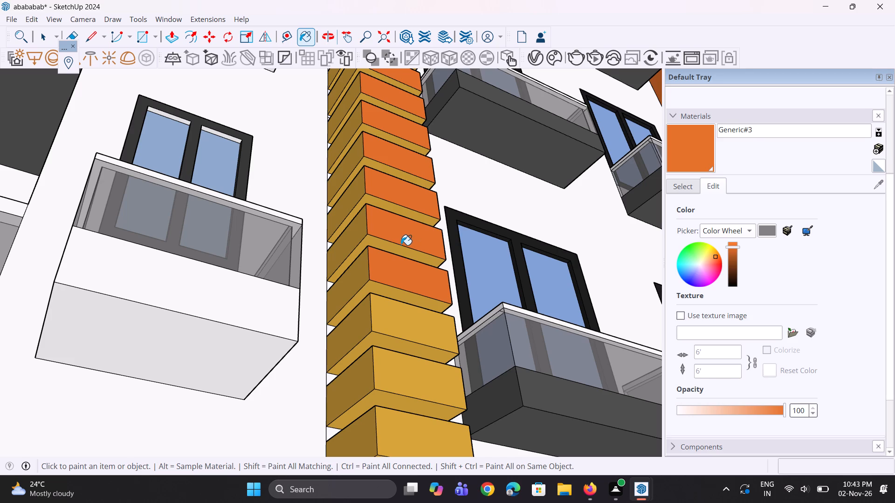
pyautogui.scroll(-4, 401, 240)
pyautogui.scroll(3, 394, 284)
pyautogui.click(396, 292)
pyautogui.click(407, 348)
pyautogui.scroll(-10, 420, 230)
pyautogui.scroll(5, 418, 299)
pyautogui.click(423, 282)
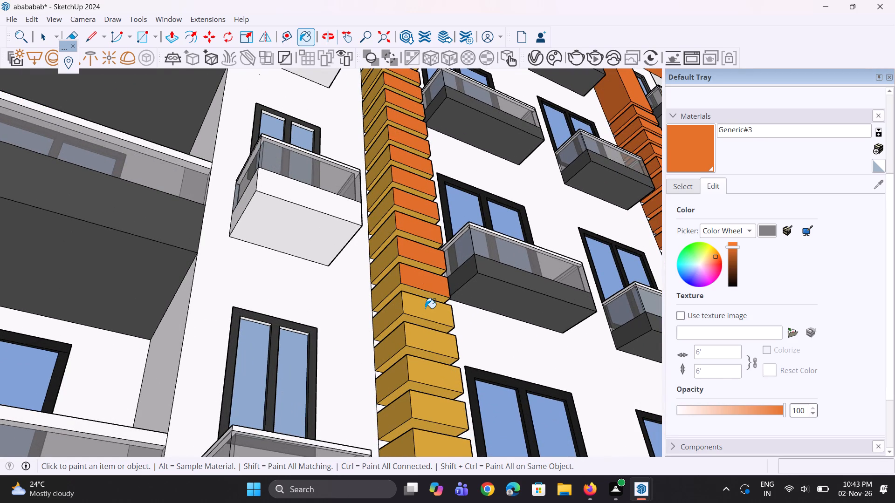
pyautogui.click(425, 308)
pyautogui.click(428, 340)
# Paint the front faces of the five lowest blocks, just above the left-hand frame's solid lower column, with Generic#3.
pyautogui.scroll(-11, 396, 238)
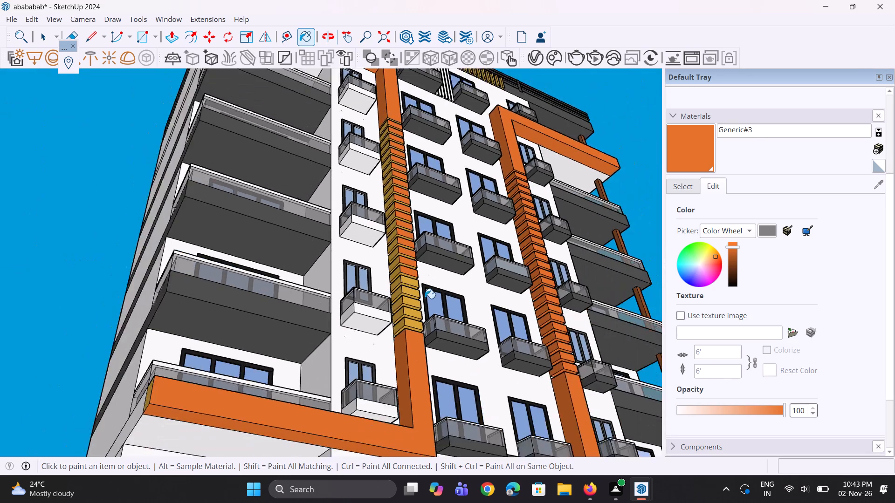
pyautogui.scroll(8, 425, 326)
pyautogui.click(407, 324)
pyautogui.click(406, 304)
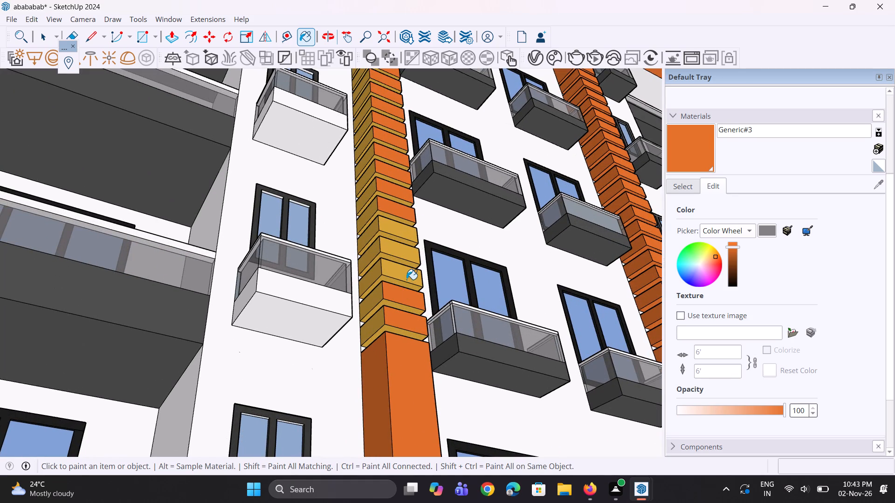
pyautogui.click(406, 278)
pyautogui.click(406, 255)
pyautogui.click(405, 236)
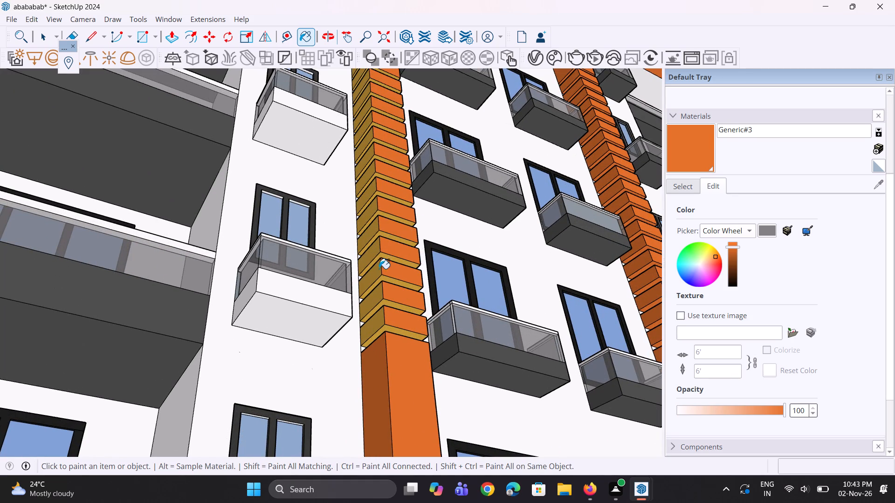
# Paint the outer side faces of the six lowest blocks in the left-hand frame's column with Generic#3.
pyautogui.moveTo(372, 281); pyautogui.dragTo(397, 343, button='middle')
pyautogui.scroll(3, 396, 363)
pyautogui.click(394, 385)
pyautogui.click(386, 342)
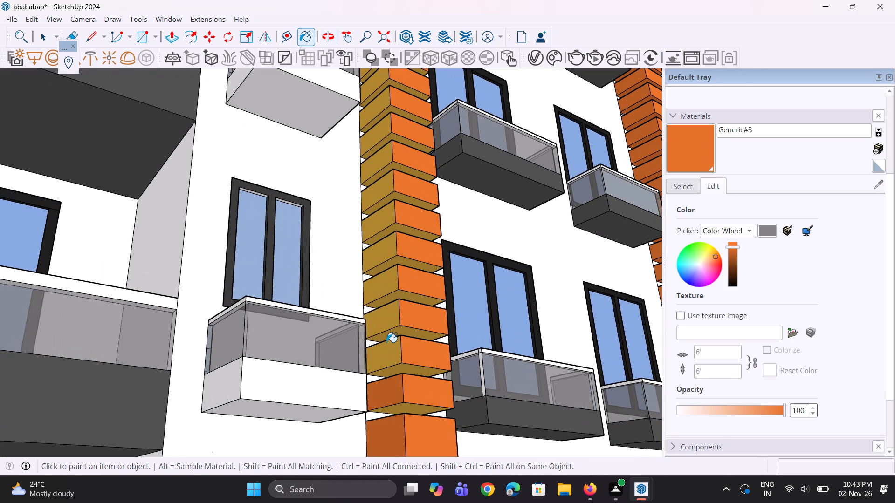
pyautogui.click(387, 317)
pyautogui.click(381, 288)
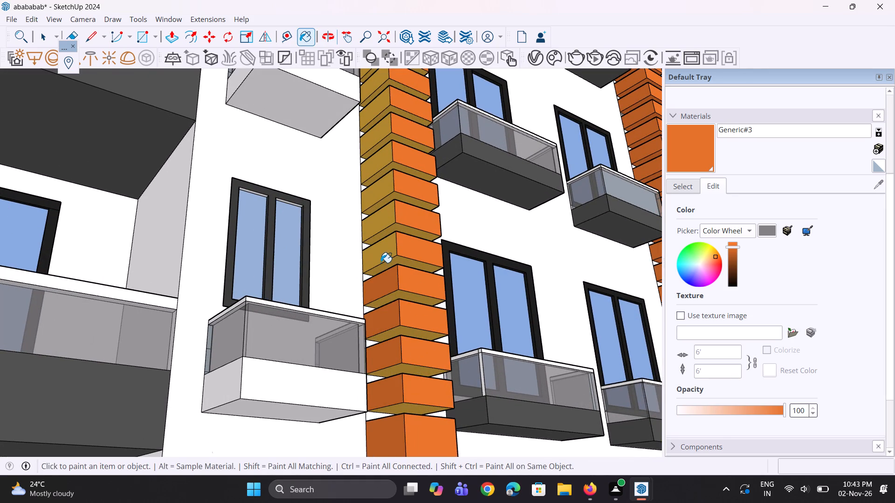
pyautogui.click(381, 260)
pyautogui.click(386, 221)
# Paint the outer side faces of the next five blocks up the left-hand frame's column with Generic#3.
pyautogui.scroll(-4, 380, 350)
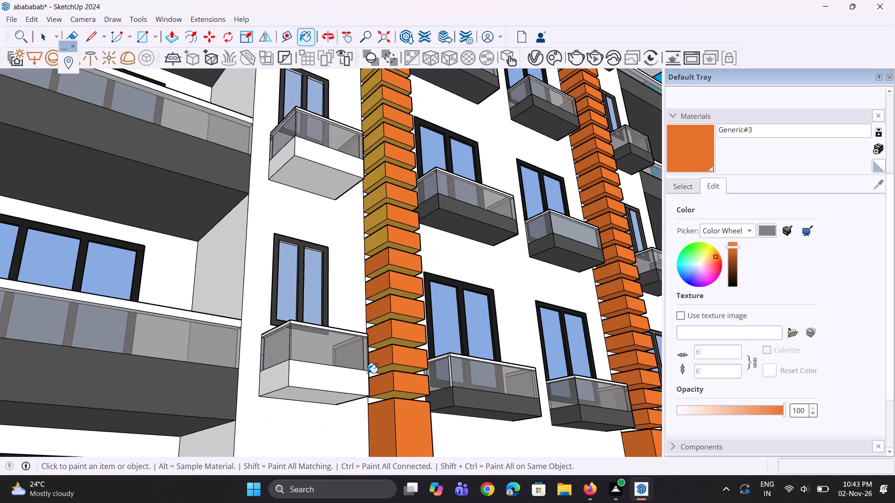
pyautogui.scroll(-9, 363, 384)
pyautogui.scroll(4, 364, 324)
pyautogui.scroll(5, 372, 403)
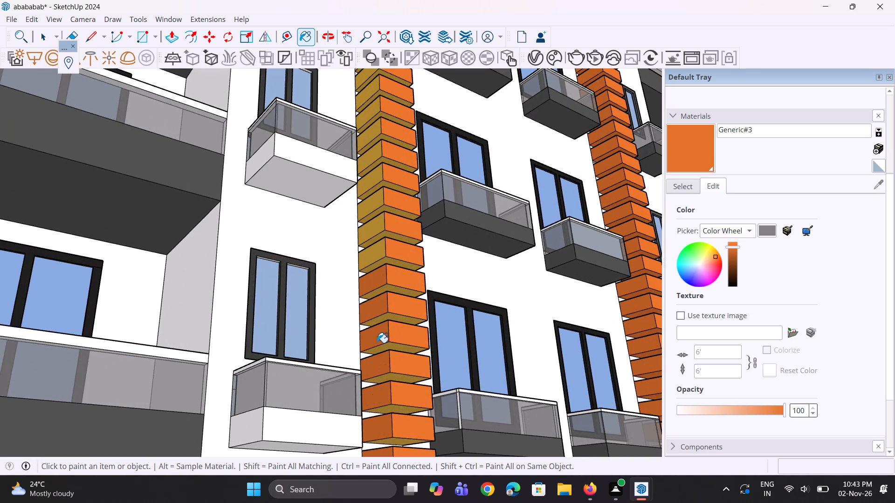
pyautogui.scroll(-9, 344, 395)
pyautogui.scroll(7, 350, 250)
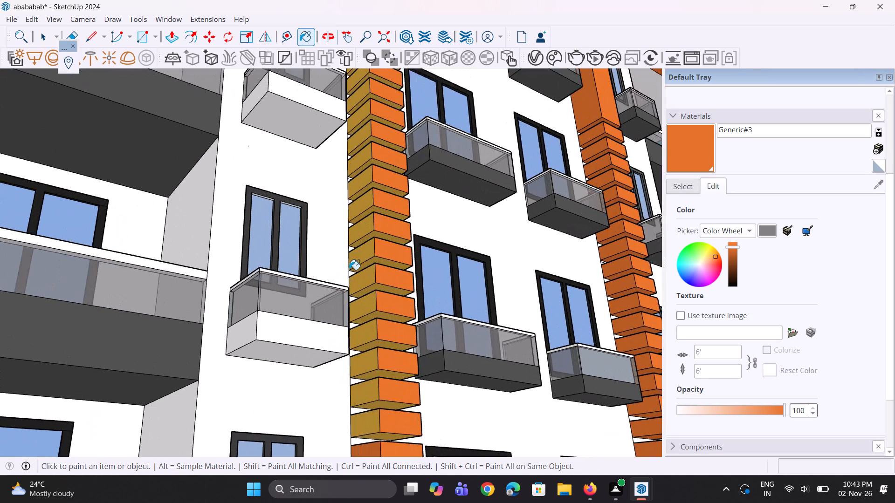
pyautogui.scroll(1, 366, 374)
pyautogui.click(368, 421)
pyautogui.click(371, 393)
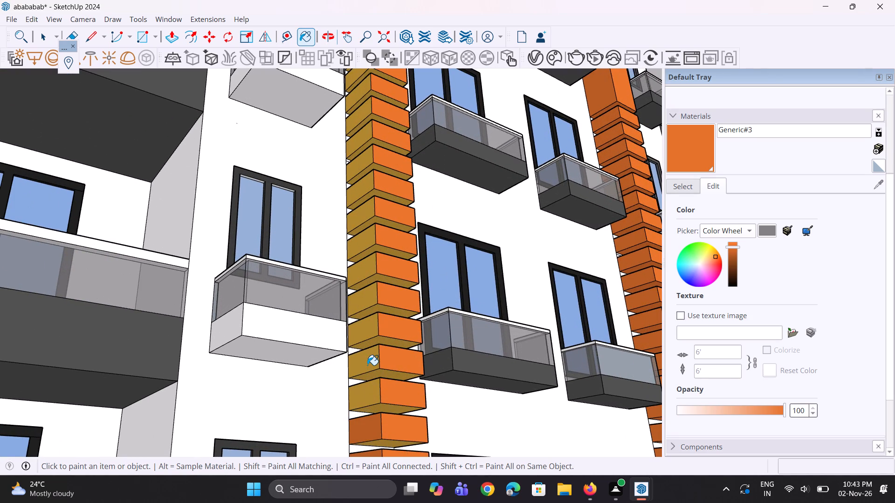
pyautogui.click(367, 365)
pyautogui.click(370, 327)
pyautogui.click(368, 299)
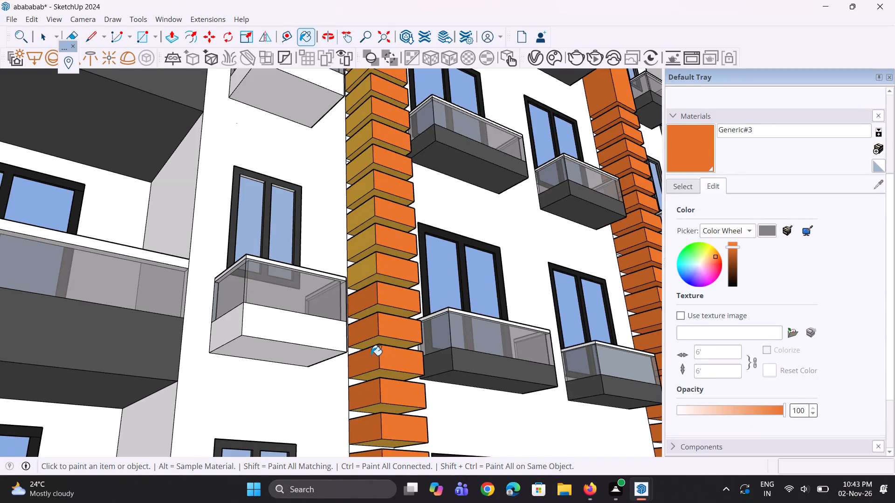
# Paint the outer side faces of the five topmost blocks, directly below the left-hand frame's solid upper column, with Generic#3.
pyautogui.scroll(-5, 372, 373)
pyautogui.scroll(6, 359, 111)
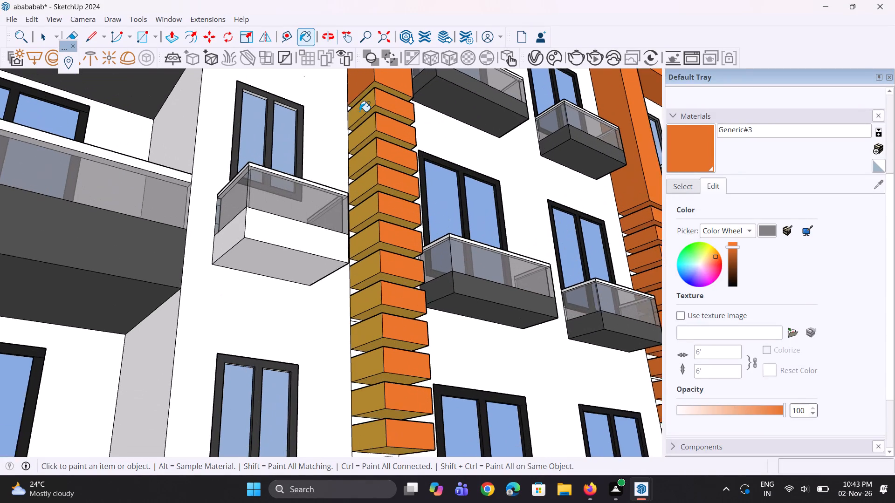
pyautogui.click(359, 111)
pyautogui.click(365, 129)
pyautogui.click(372, 160)
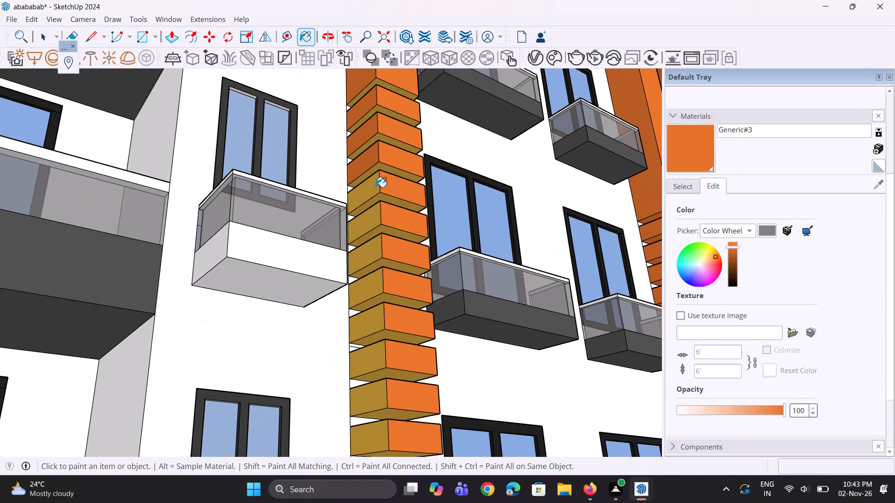
pyautogui.click(376, 188)
pyautogui.click(370, 213)
# Paint the remaining yellow outer side faces in the middle of the left-hand frame's block column with Generic#3.
pyautogui.scroll(-5, 374, 179)
pyautogui.scroll(4, 370, 235)
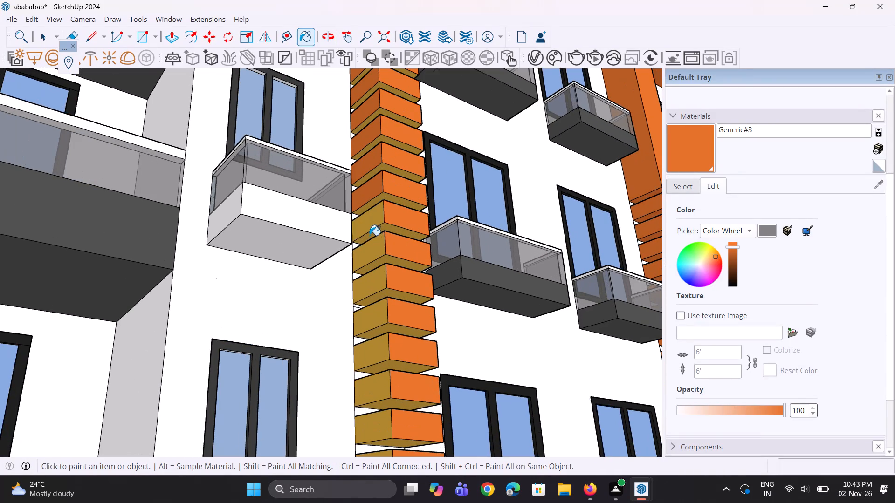
pyautogui.click(372, 226)
pyautogui.click(379, 250)
pyautogui.click(379, 279)
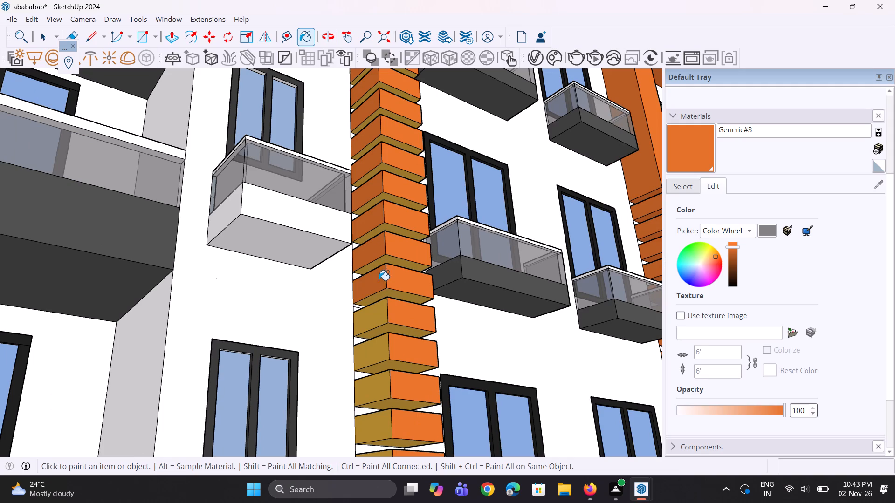
pyautogui.click(377, 310)
pyautogui.scroll(-5, 387, 221)
pyautogui.scroll(4, 384, 319)
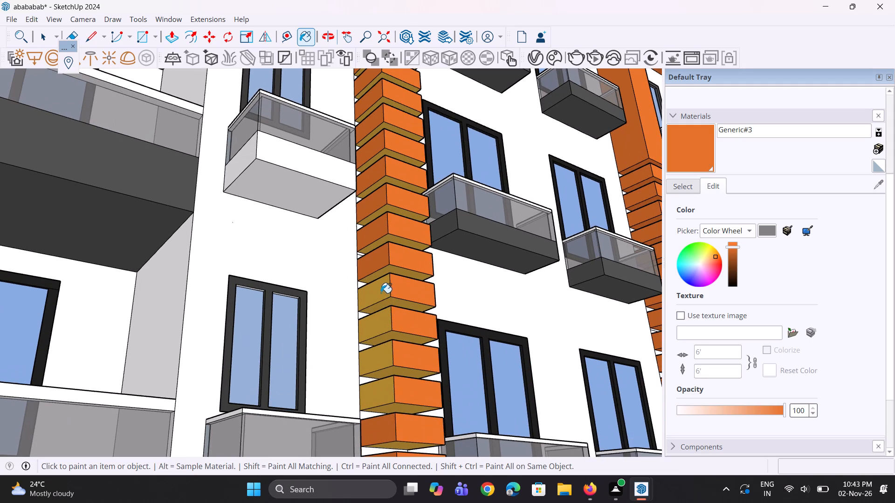
pyautogui.click(381, 293)
pyautogui.click(380, 324)
pyautogui.click(376, 350)
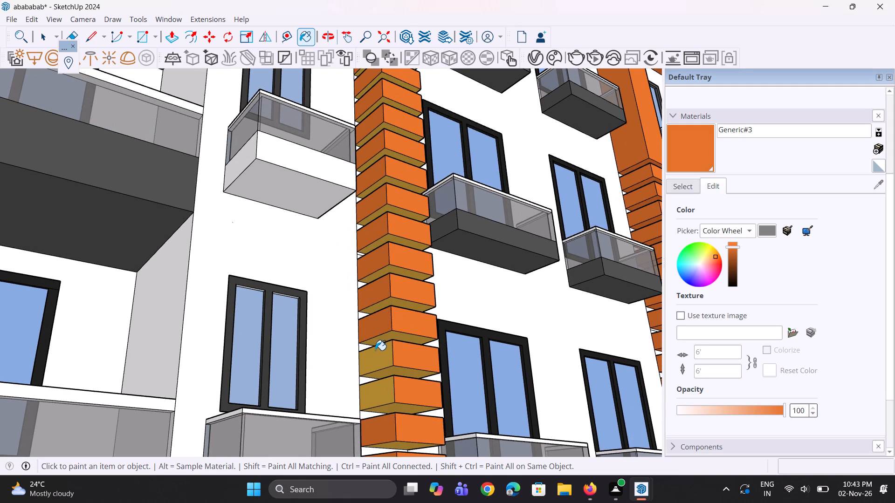
pyautogui.click(379, 397)
# Paint the inner side faces of the four topmost blocks in the left-hand frame's column with Generic#3.
pyautogui.moveTo(454, 331); pyautogui.dragTo(246, 287, button='middle')
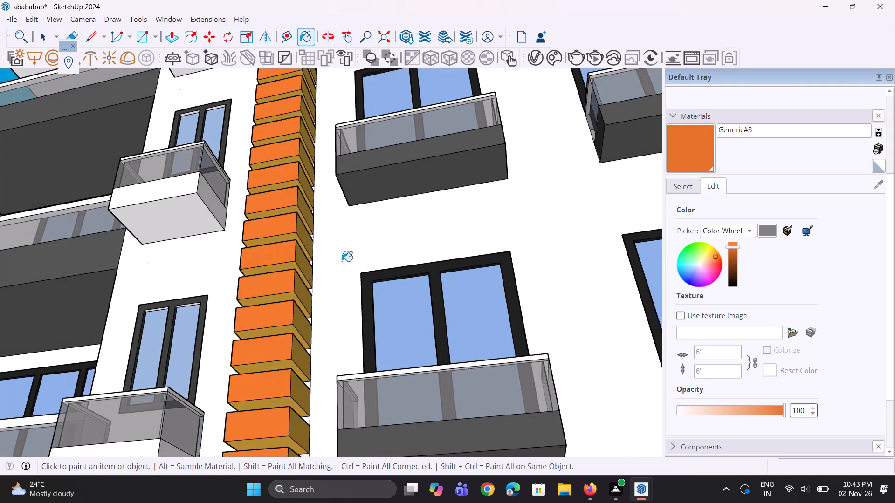
pyautogui.moveTo(340, 262); pyautogui.dragTo(268, 297, button='middle')
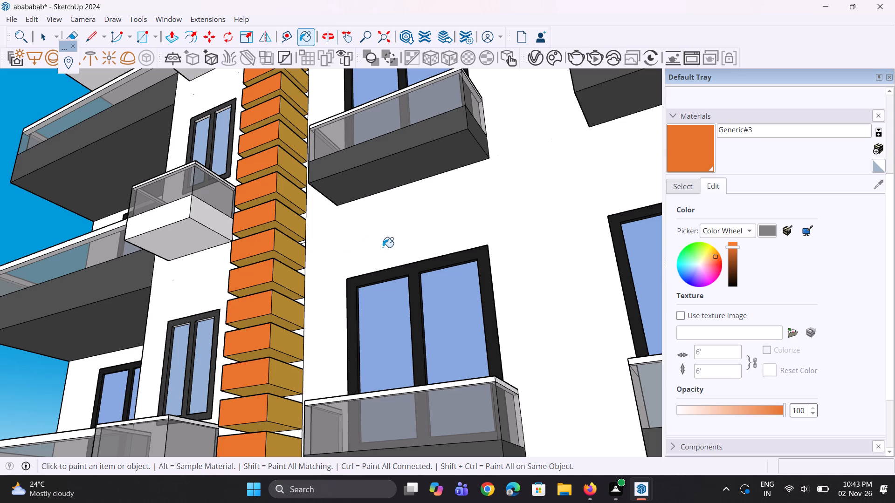
pyautogui.scroll(-5, 383, 247)
pyautogui.moveTo(323, 165); pyautogui.dragTo(303, 214, button='middle')
pyautogui.scroll(-4, 338, 227)
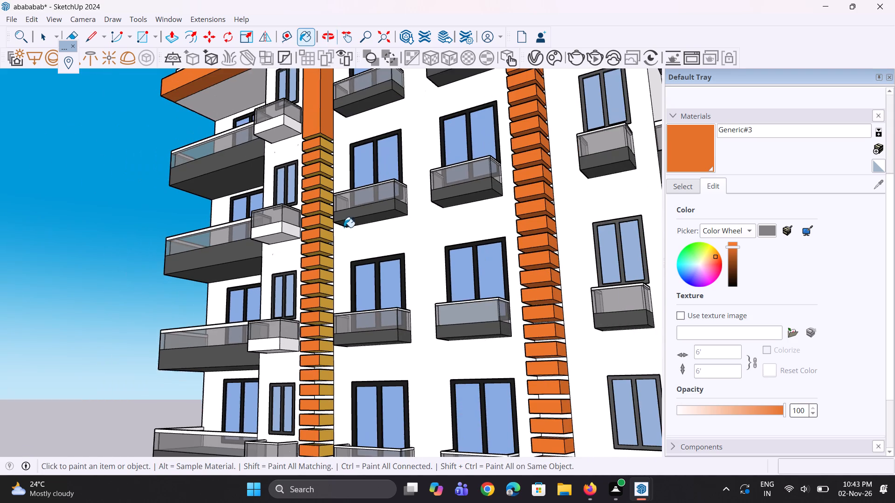
pyautogui.scroll(6, 309, 156)
pyautogui.click(335, 140)
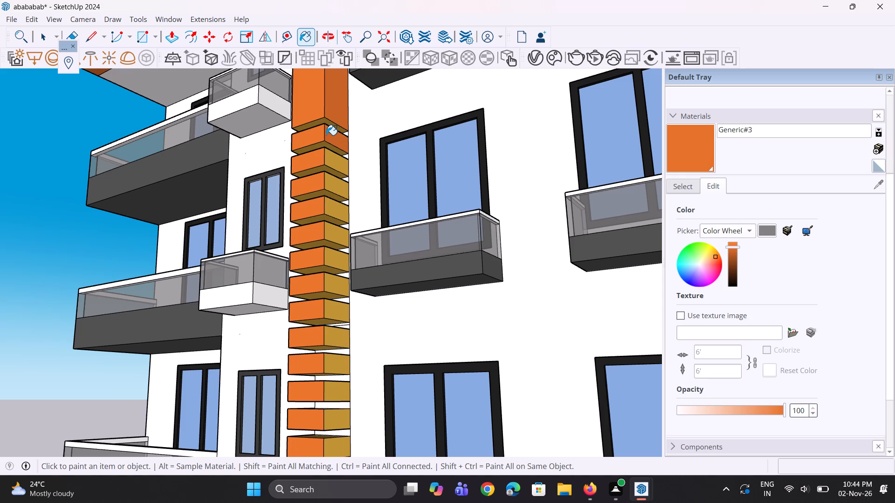
pyautogui.scroll(-3, 356, 129)
pyautogui.scroll(5, 328, 177)
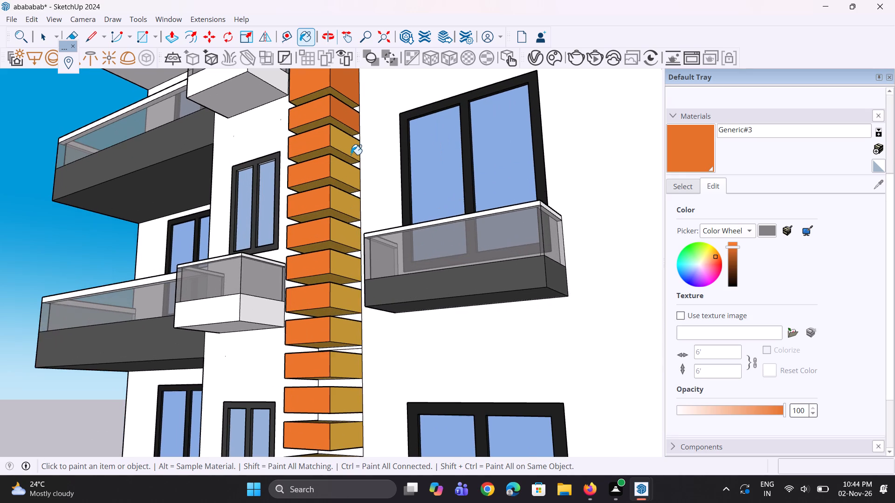
pyautogui.click(351, 155)
pyautogui.click(348, 177)
pyautogui.click(344, 205)
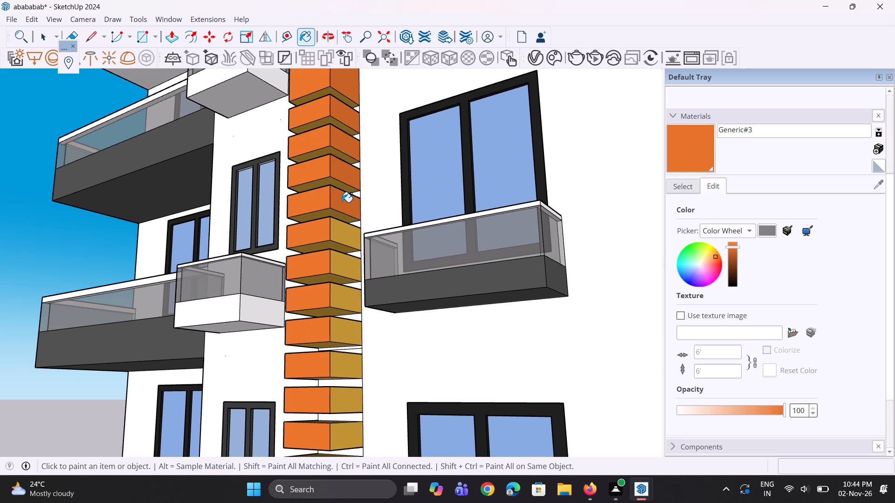
pyautogui.moveTo(348, 207); pyautogui.dragTo(365, 236)
pyautogui.moveTo(365, 236); pyautogui.dragTo(366, 236)
pyautogui.moveTo(367, 237); pyautogui.dragTo(373, 239)
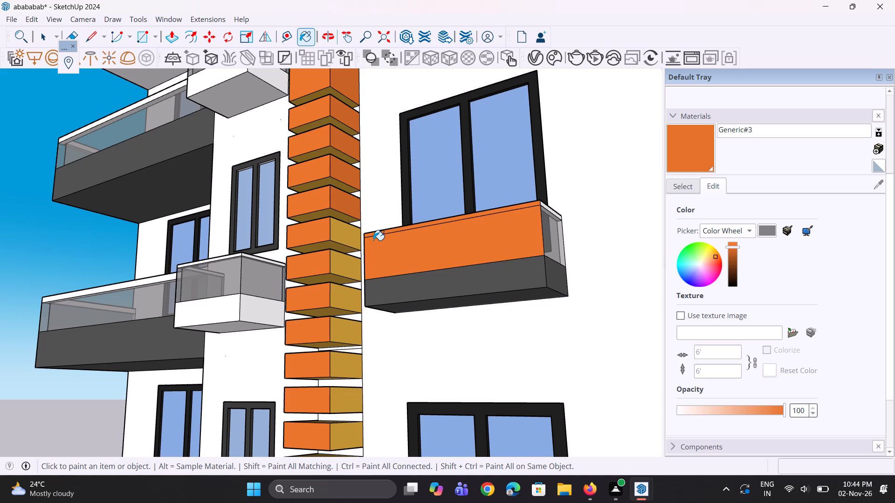
# Paint the inner side faces of the next five blocks down the left-hand frame's column with Generic#3.
pyautogui.scroll(3, 324, 250)
pyautogui.click(341, 235)
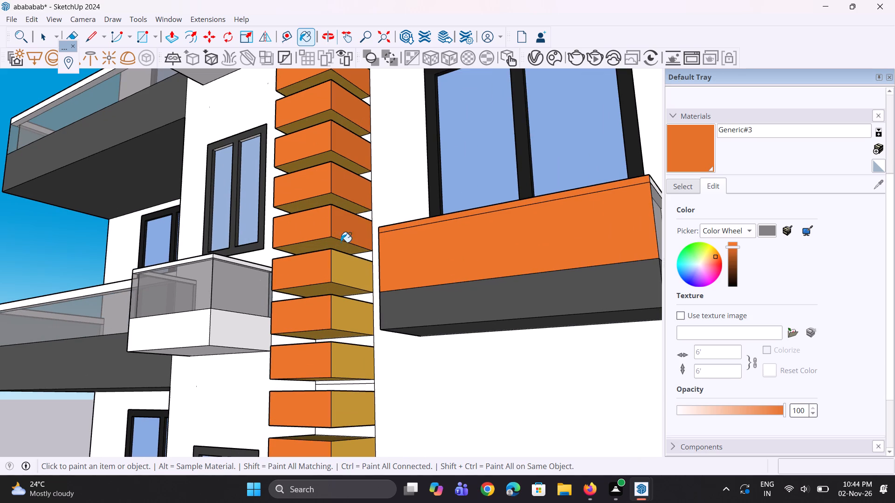
pyautogui.click(348, 274)
pyautogui.scroll(-5, 351, 216)
pyautogui.scroll(4, 347, 262)
pyautogui.click(350, 273)
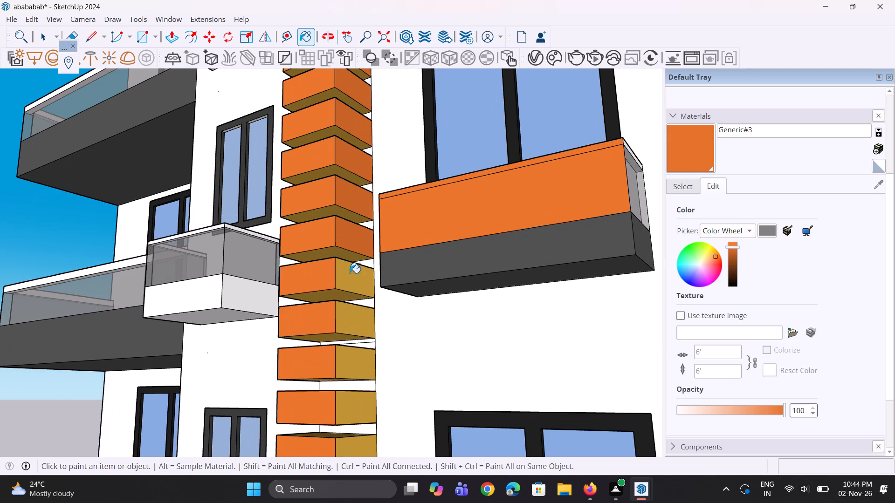
pyautogui.click(354, 324)
pyautogui.click(350, 368)
# Continue down the left-hand frame's column, painting the inner side faces of the following five blocks with Generic#3.
pyautogui.scroll(-9, 353, 189)
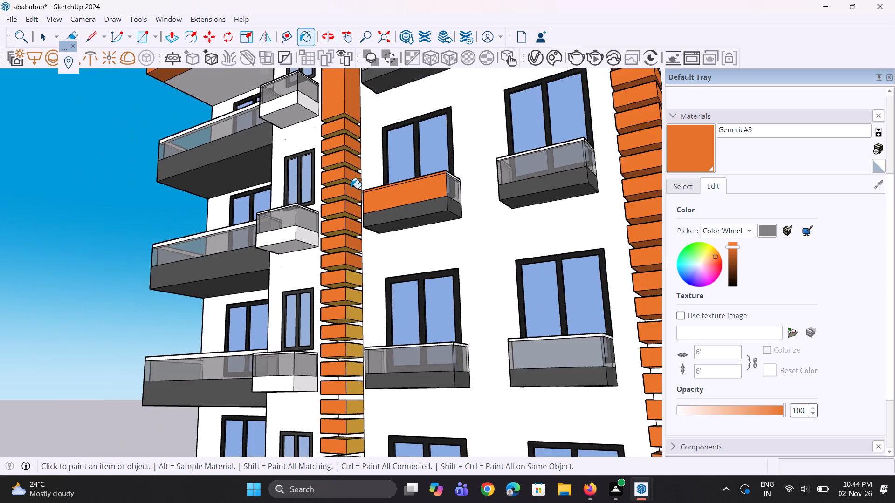
pyautogui.scroll(-1, 351, 188)
pyautogui.scroll(7, 346, 292)
pyautogui.click(361, 258)
pyautogui.click(363, 289)
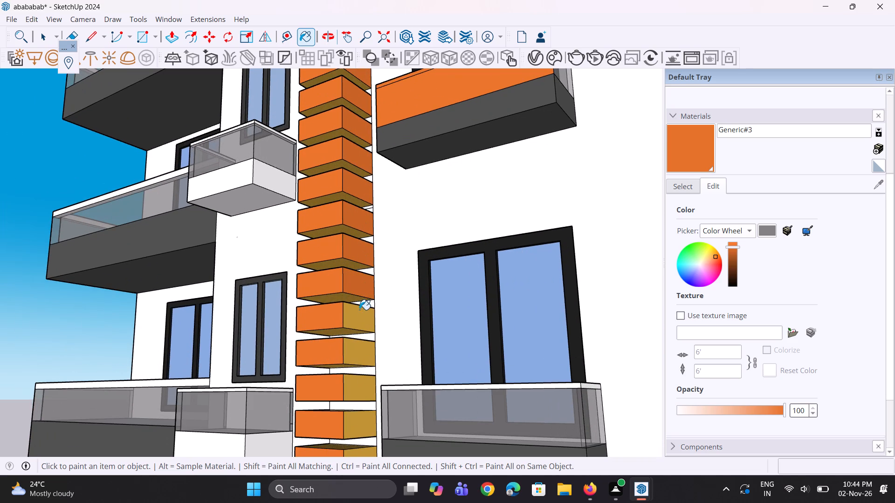
pyautogui.click(358, 315)
pyautogui.scroll(-9, 329, 228)
pyautogui.scroll(4, 348, 284)
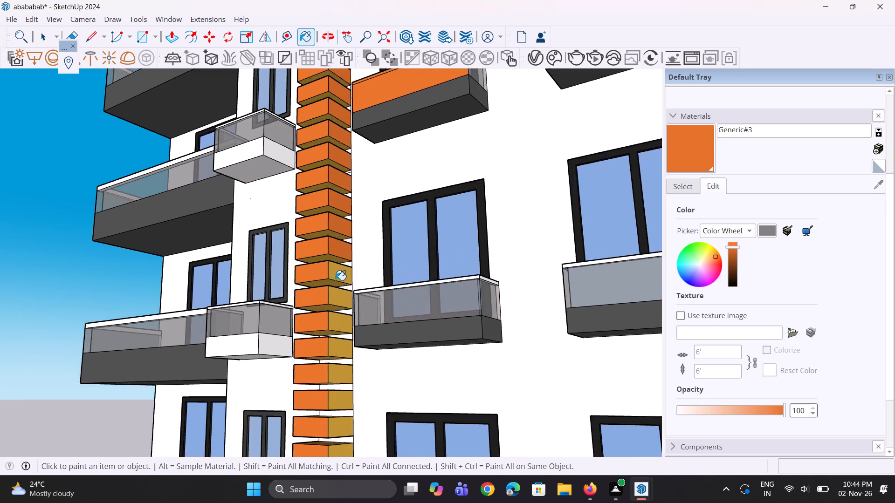
pyautogui.scroll(4, 335, 280)
pyautogui.click(339, 274)
pyautogui.click(341, 312)
# Paint the inner side faces of the next few yellow blocks further down the left-hand frame's column with Generic#3.
pyautogui.scroll(-11, 347, 217)
pyautogui.scroll(5, 317, 319)
pyautogui.click(366, 202)
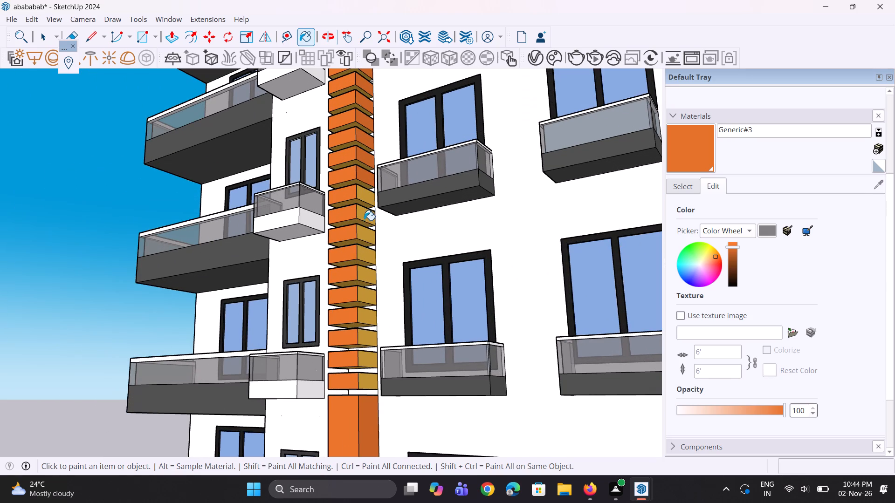
pyautogui.click(365, 218)
pyautogui.click(364, 198)
# Paint the inner side faces of the six lowest blocks, directly above the left-hand frame's solid lower column, with Generic#3.
pyautogui.scroll(-5, 340, 178)
pyautogui.scroll(5, 333, 316)
pyautogui.scroll(3, 367, 296)
pyautogui.click(370, 290)
pyautogui.click(374, 264)
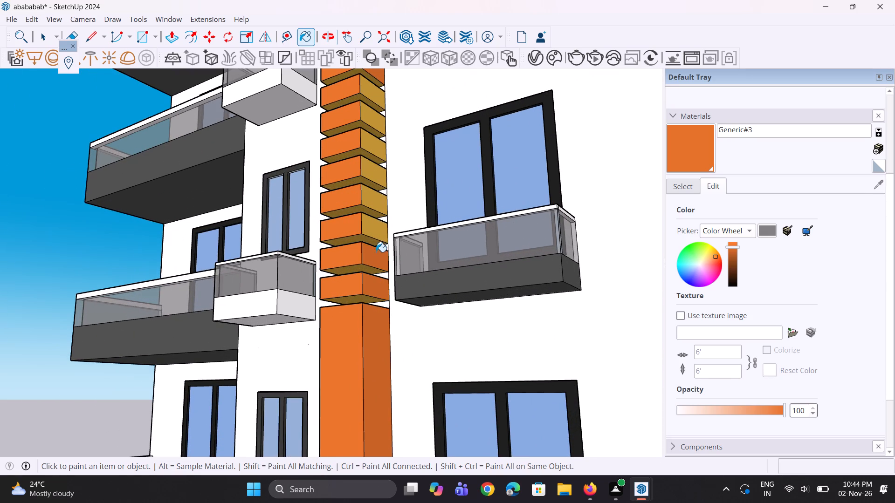
pyautogui.click(377, 242)
pyautogui.click(378, 212)
pyautogui.click(375, 238)
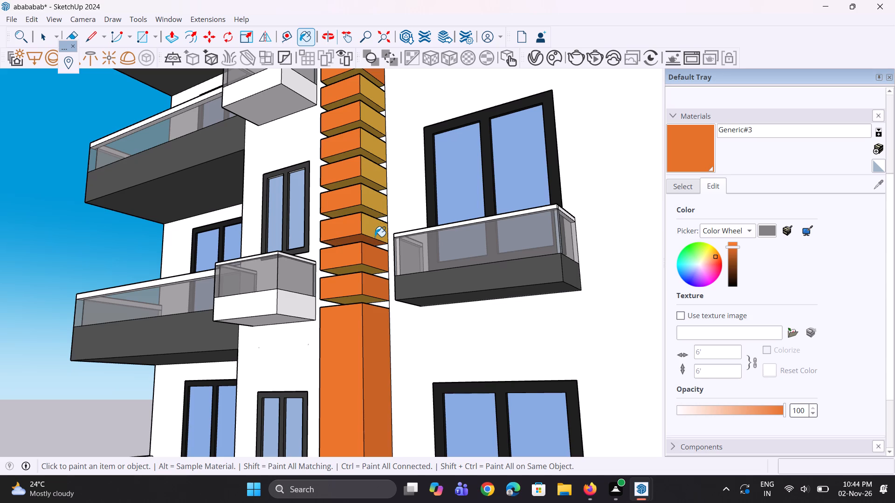
pyautogui.click(375, 205)
pyautogui.click(373, 179)
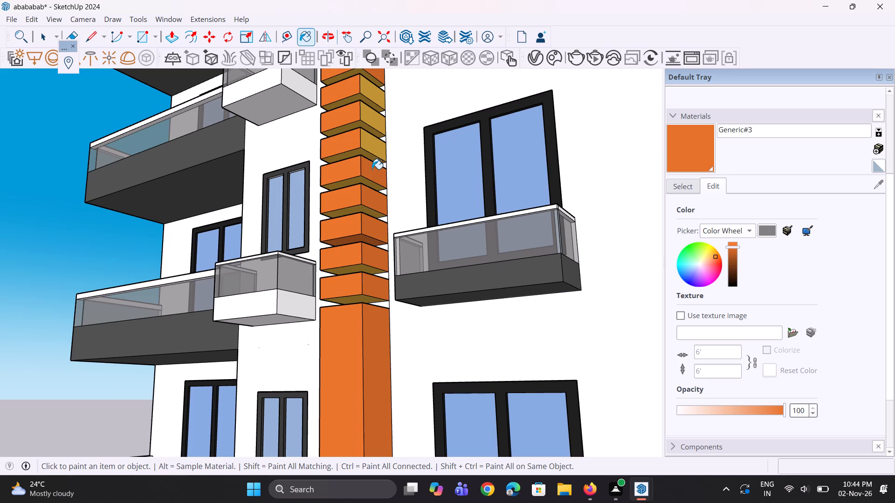
pyautogui.click(372, 154)
# Paint the remaining yellow inner side faces in the middle of the left-hand frame's block column with Generic#3.
pyautogui.scroll(-11, 310, 303)
pyautogui.scroll(2, 344, 228)
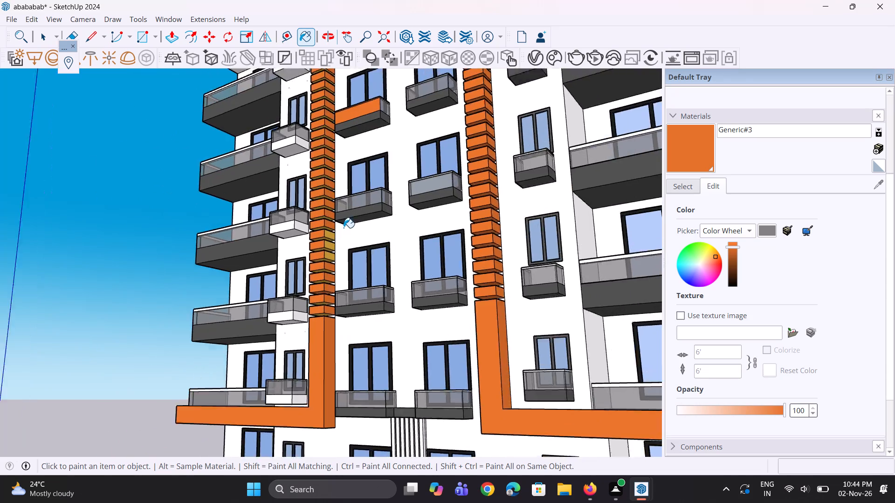
pyautogui.scroll(3, 344, 228)
pyautogui.scroll(5, 330, 263)
pyautogui.click(324, 230)
pyautogui.click(318, 246)
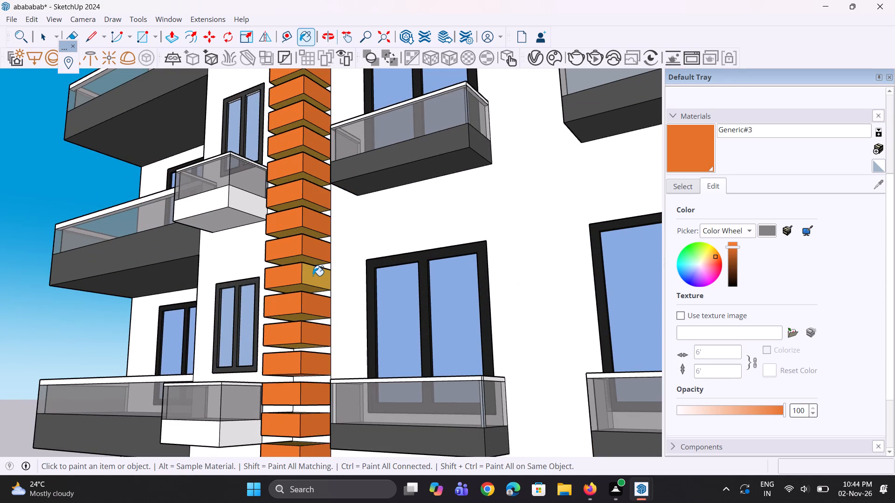
pyautogui.click(312, 280)
# Paint the undersides of the four lowest blocks in the left-hand frame's column with Generic#3.
pyautogui.moveTo(304, 297); pyautogui.dragTo(327, 223, button='middle')
pyautogui.scroll(1, 328, 220)
pyautogui.scroll(-5, 327, 212)
pyautogui.scroll(2, 308, 339)
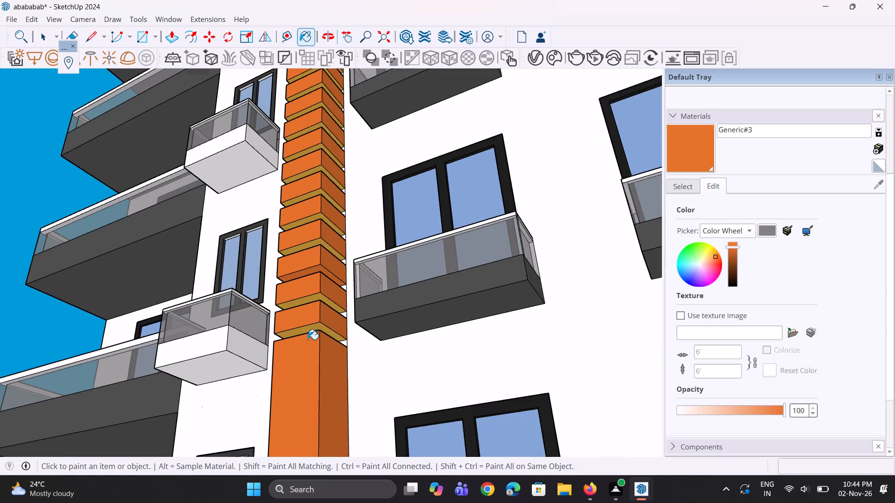
pyautogui.scroll(3, 308, 340)
pyautogui.moveTo(308, 334); pyautogui.dragTo(321, 304, button='middle')
pyautogui.scroll(4, 323, 311)
pyautogui.click(326, 301)
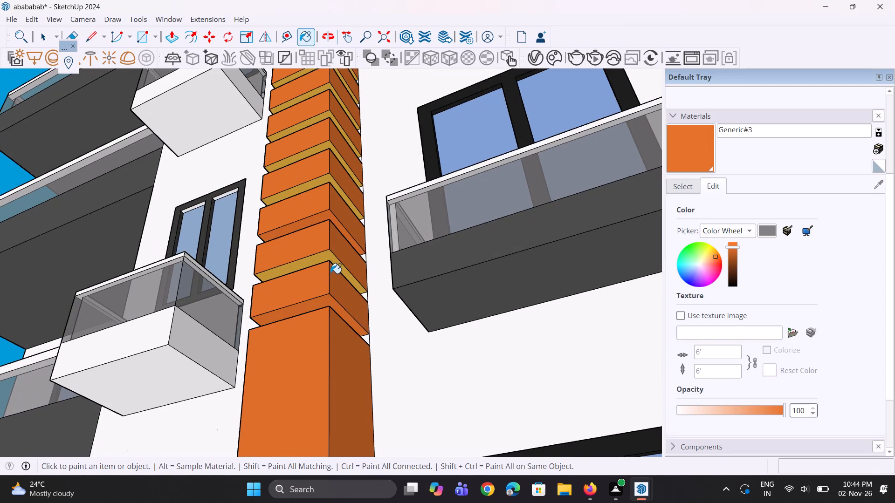
pyautogui.click(330, 260)
pyautogui.click(331, 180)
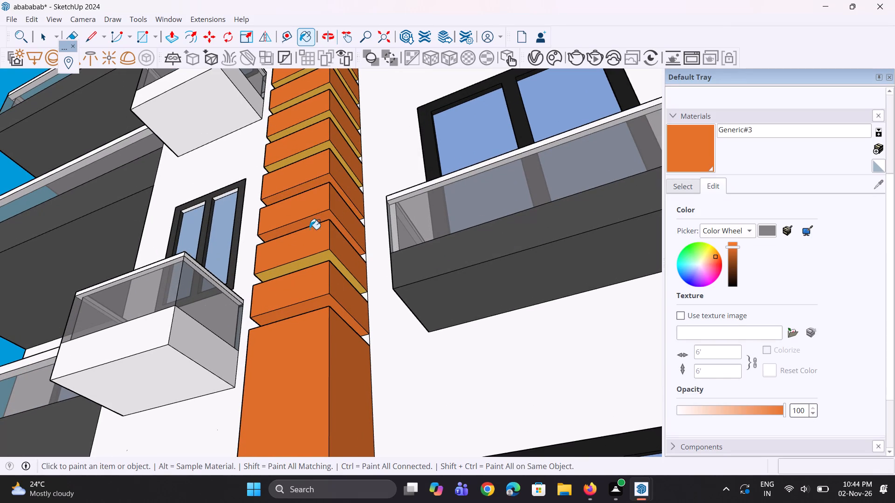
pyautogui.scroll(-8, 277, 363)
pyautogui.scroll(8, 304, 310)
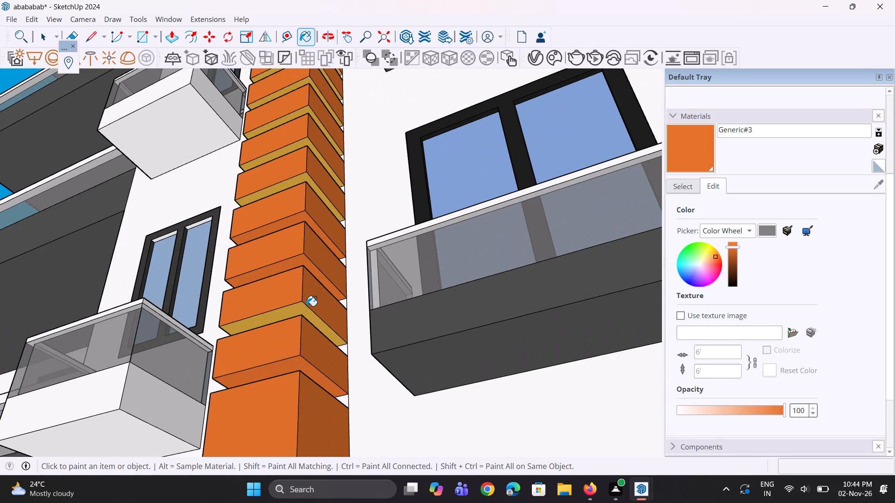
pyautogui.click(306, 306)
pyautogui.click(302, 306)
# Paint the undersides of the next four blocks up the left-hand frame's column with Generic#3.
pyautogui.scroll(-9, 291, 340)
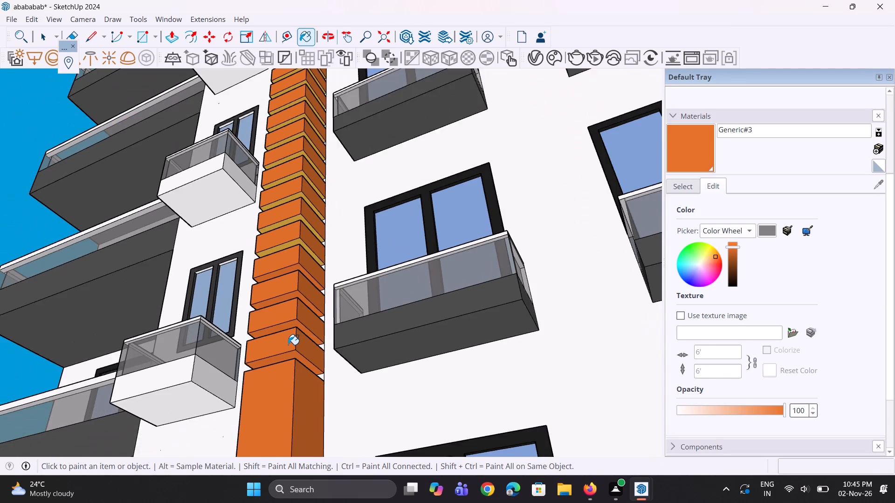
pyautogui.scroll(-3, 288, 345)
pyautogui.scroll(5, 271, 224)
pyautogui.scroll(5, 290, 292)
pyautogui.scroll(4, 313, 340)
pyautogui.click(335, 374)
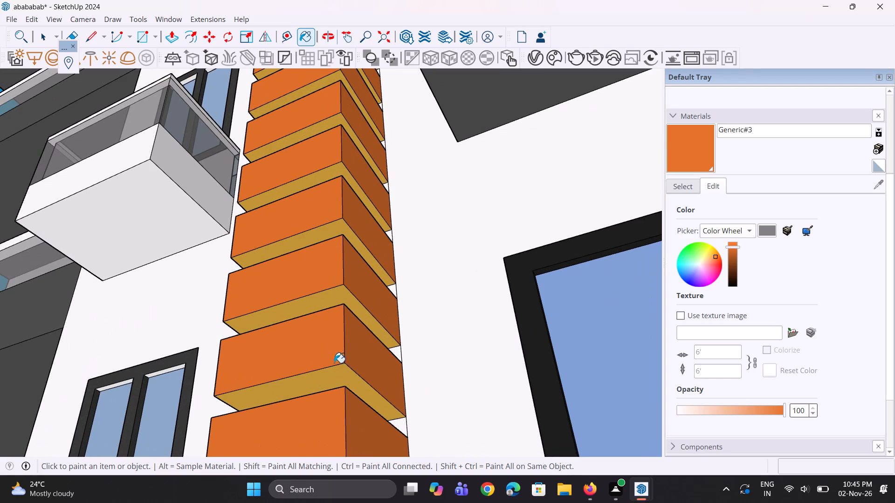
pyautogui.click(337, 304)
pyautogui.click(331, 235)
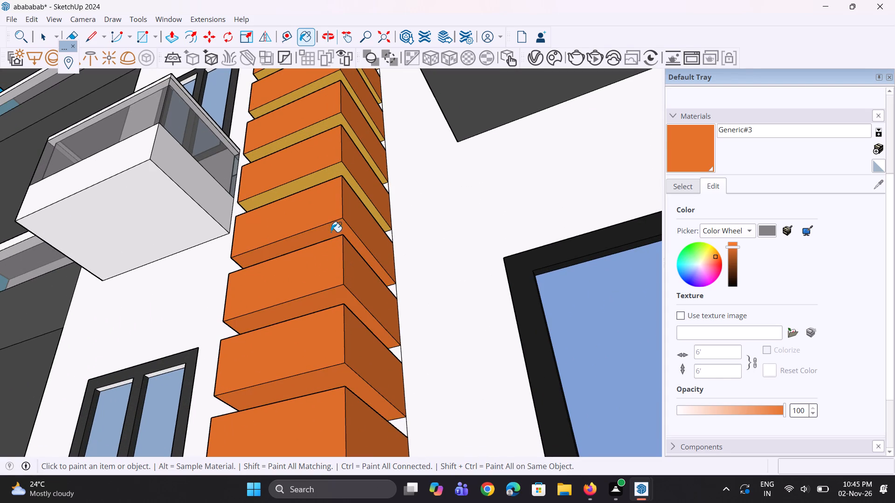
pyautogui.click(341, 172)
# Continue up the left-hand frame's column, painting the undersides of another four blocks with Generic#3.
pyautogui.scroll(-6, 274, 332)
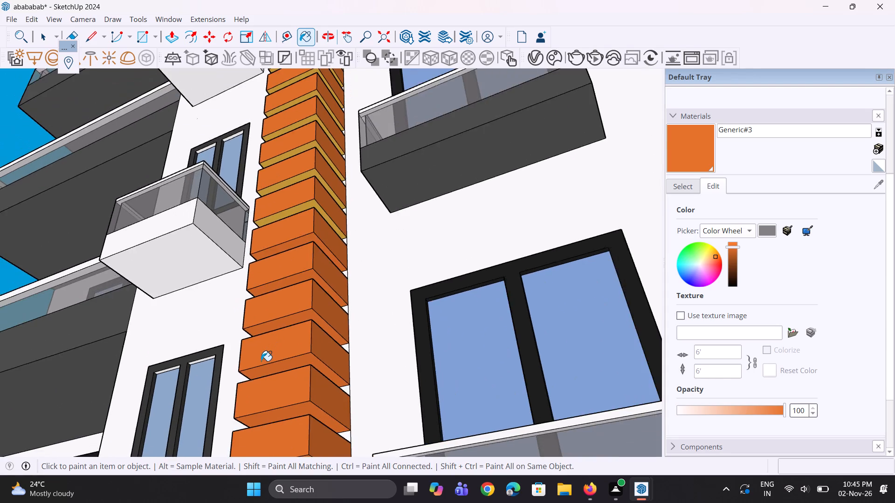
pyautogui.scroll(-11, 259, 366)
pyautogui.scroll(10, 264, 261)
pyautogui.scroll(3, 283, 374)
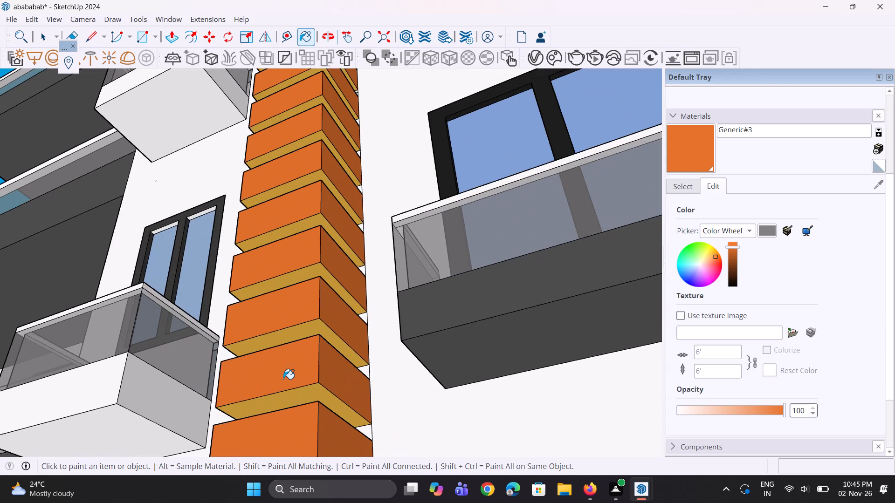
pyautogui.click(298, 397)
pyautogui.click(309, 328)
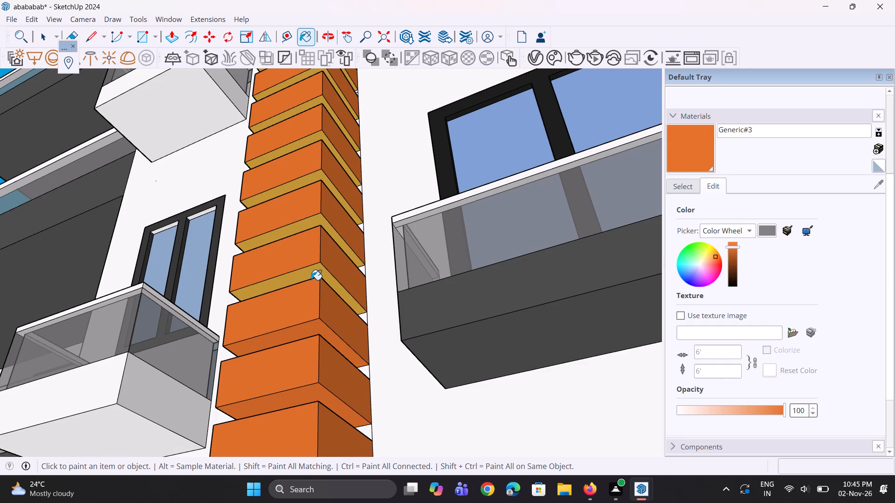
pyautogui.click(311, 268)
pyautogui.click(317, 224)
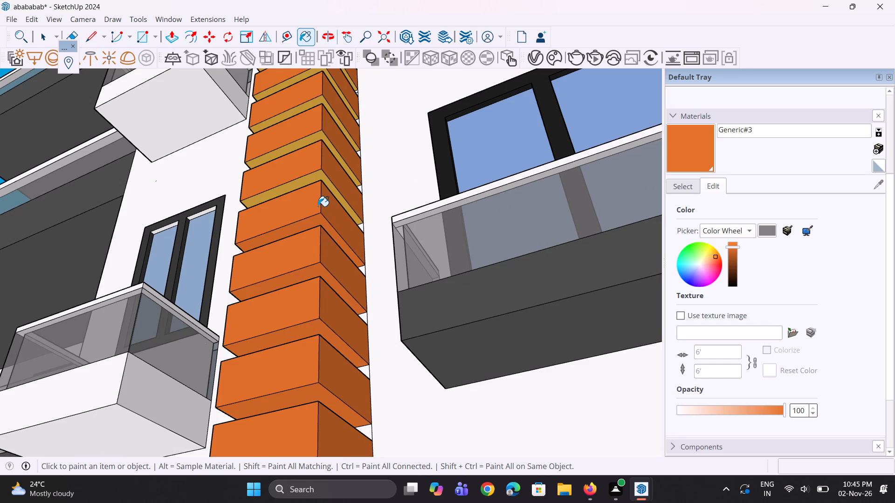
# Paint the undersides of the following four blocks, below the orange balcony's level, in the left-hand frame's column with Generic#3.
pyautogui.scroll(5, 315, 181)
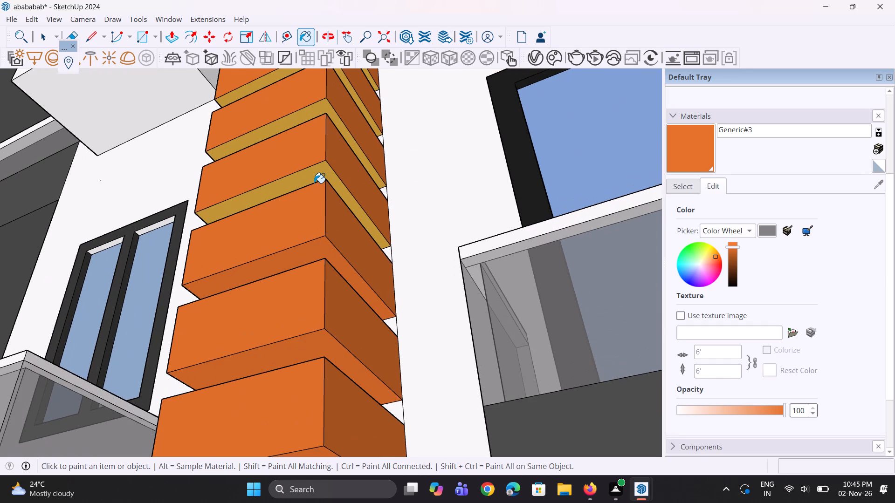
pyautogui.scroll(3, 312, 187)
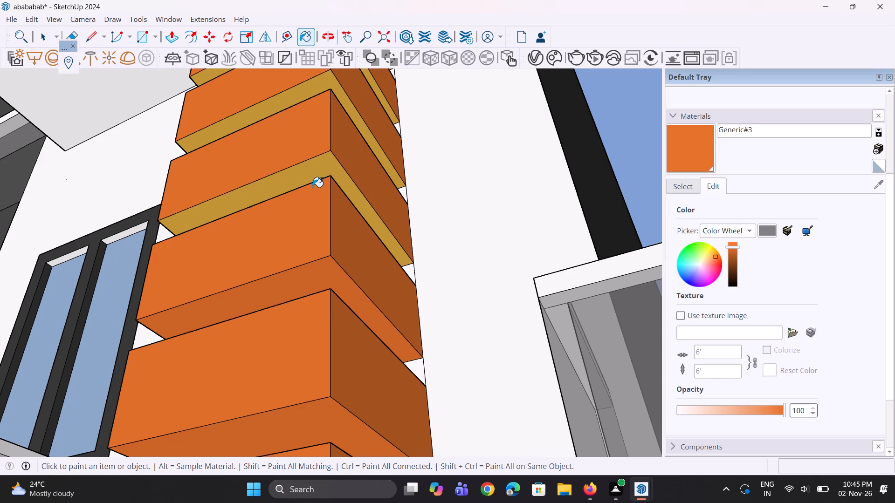
pyautogui.scroll(2, 312, 187)
pyautogui.click(317, 176)
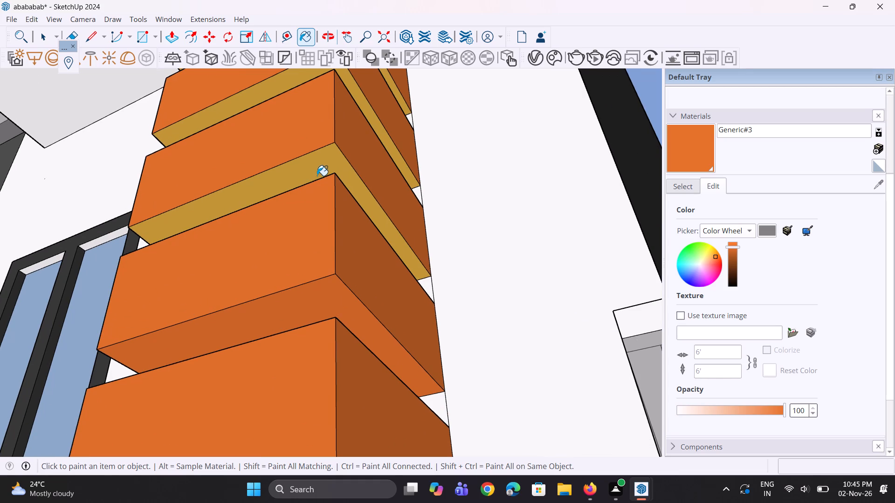
pyautogui.scroll(-10, 295, 297)
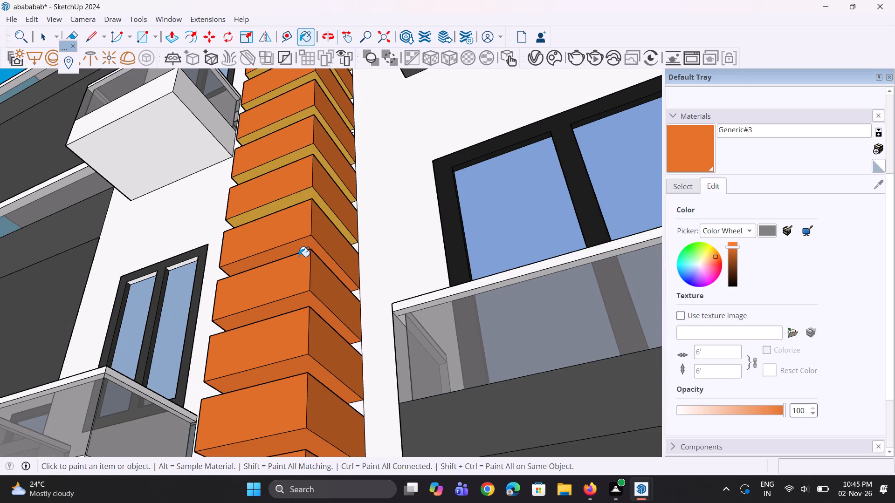
pyautogui.scroll(3, 296, 197)
pyautogui.click(296, 197)
pyautogui.scroll(-10, 267, 359)
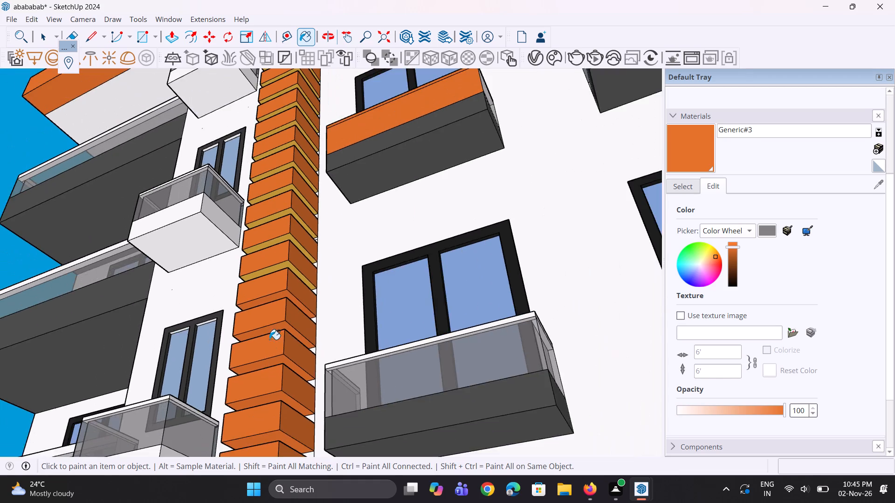
pyautogui.scroll(12, 275, 249)
pyautogui.click(295, 273)
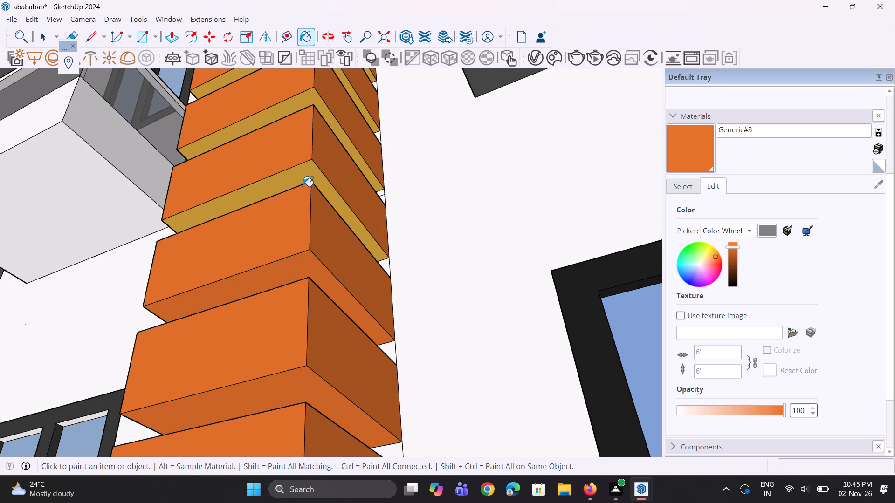
pyautogui.click(303, 178)
# Paint the undersides of the next two blocks up the left-hand frame's column, level with the orange balcony's base, with Generic#3.
pyautogui.scroll(-12, 275, 346)
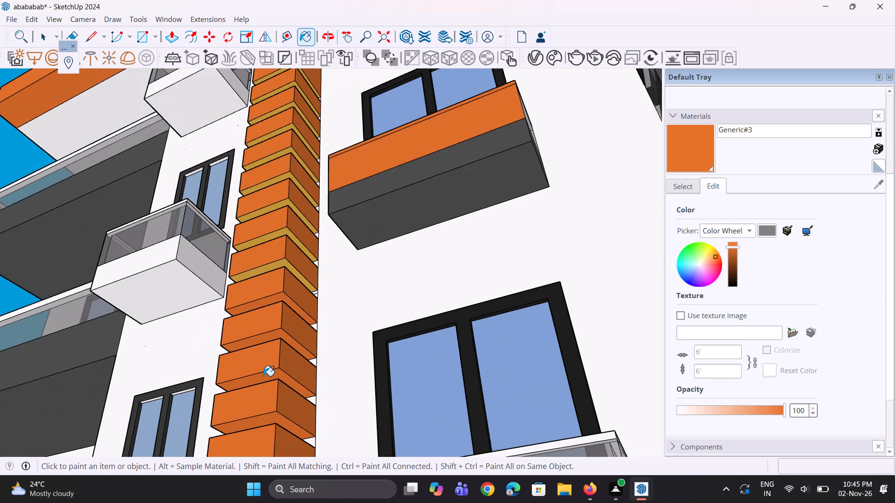
pyautogui.scroll(-6, 263, 376)
pyautogui.scroll(4, 270, 245)
pyautogui.scroll(5, 283, 349)
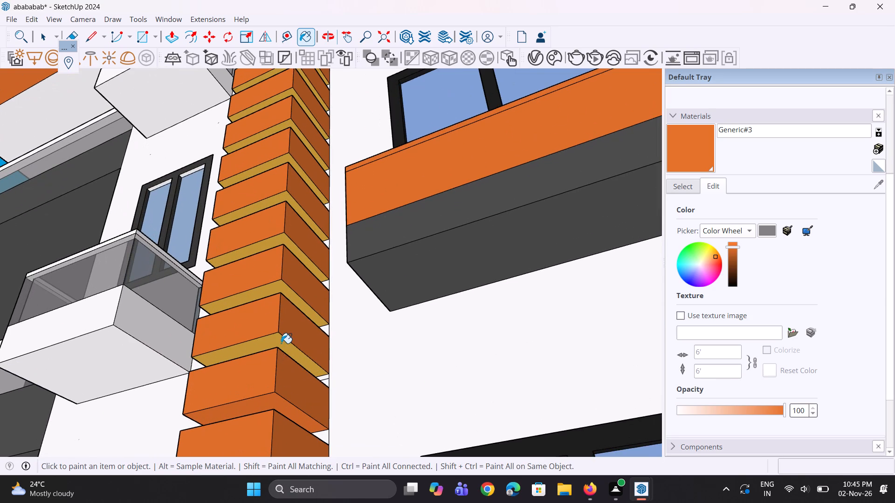
pyautogui.click(281, 343)
pyautogui.click(284, 289)
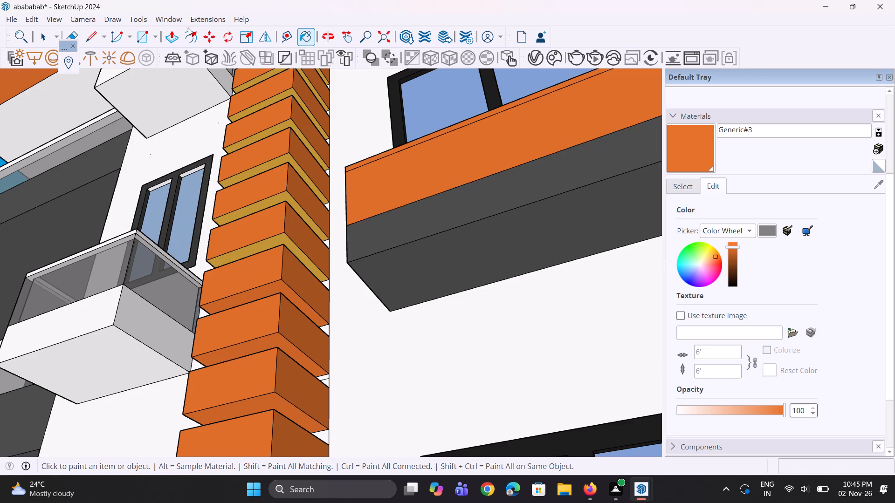
# Paint the undersides of the left-hand column's solid upper section and its four topmost blocks with Generic#3.
pyautogui.scroll(-5, 211, 235)
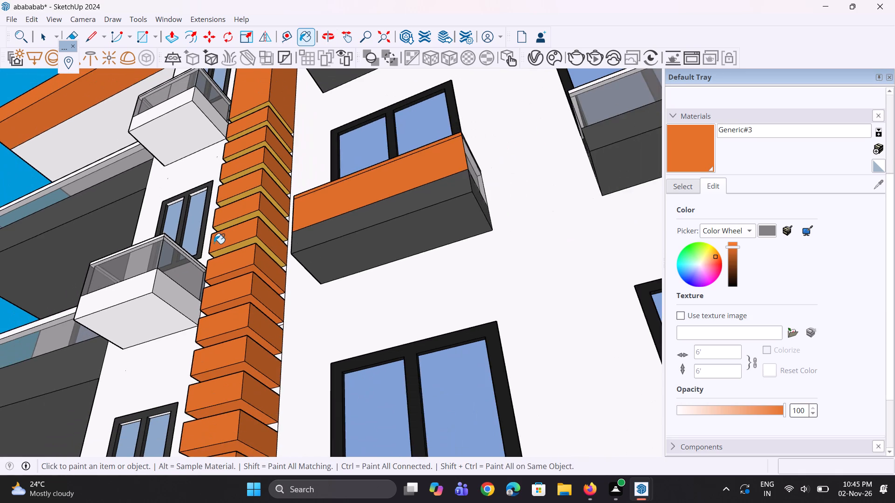
pyautogui.scroll(-7, 214, 244)
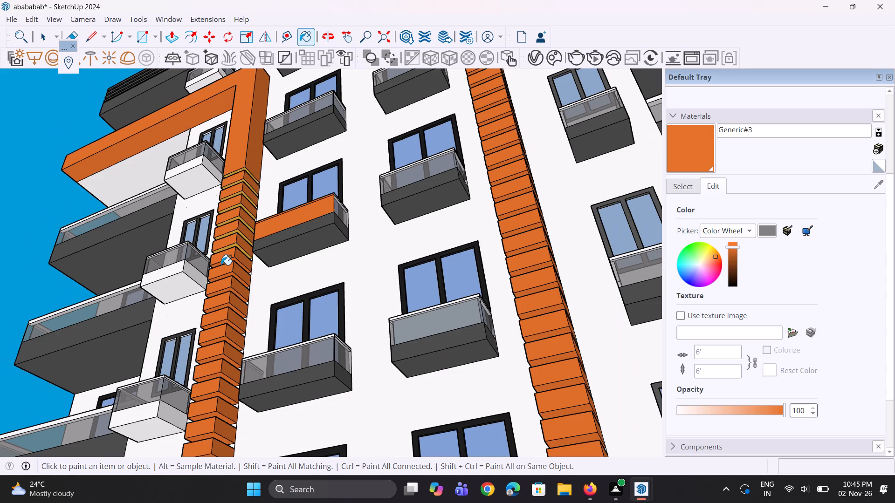
pyautogui.scroll(-3, 226, 284)
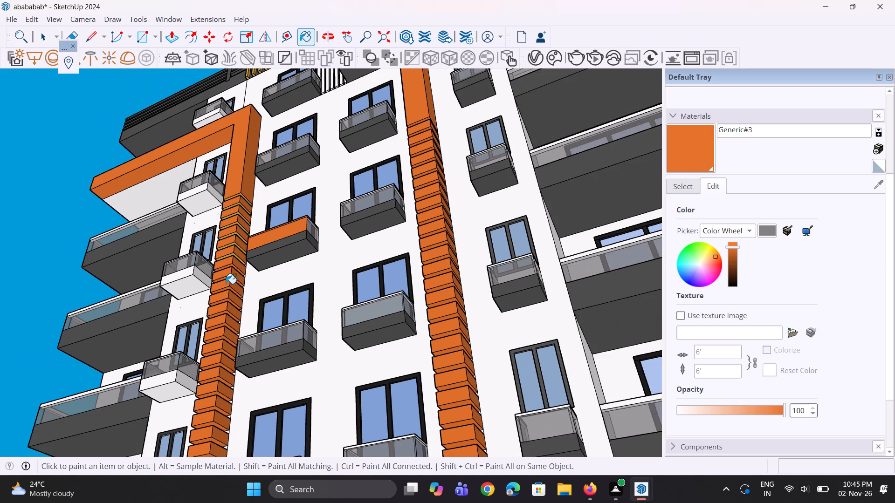
pyautogui.moveTo(235, 204); pyautogui.dragTo(240, 196, button='middle')
pyautogui.scroll(3, 242, 192)
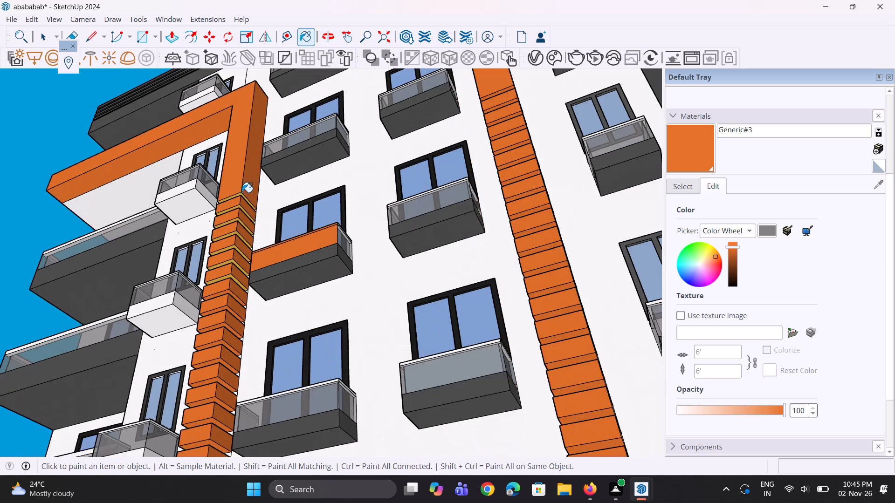
pyautogui.scroll(9, 242, 192)
pyautogui.click(242, 198)
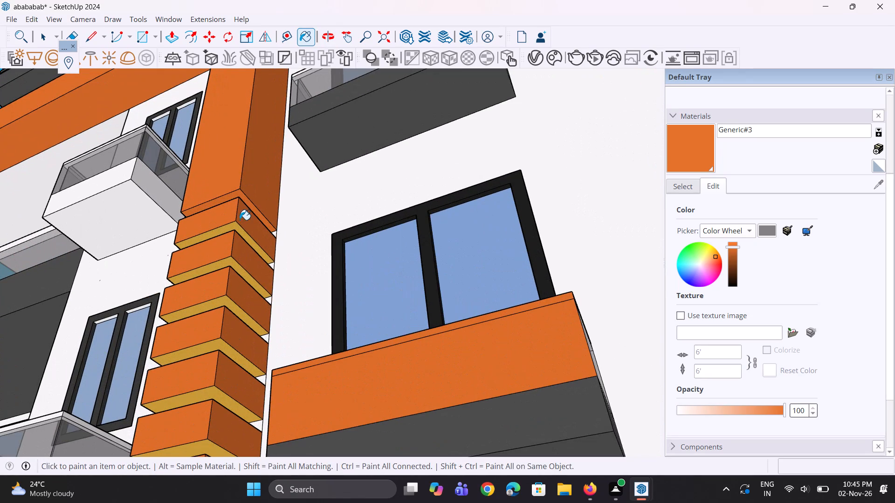
pyautogui.click(234, 226)
pyautogui.click(234, 266)
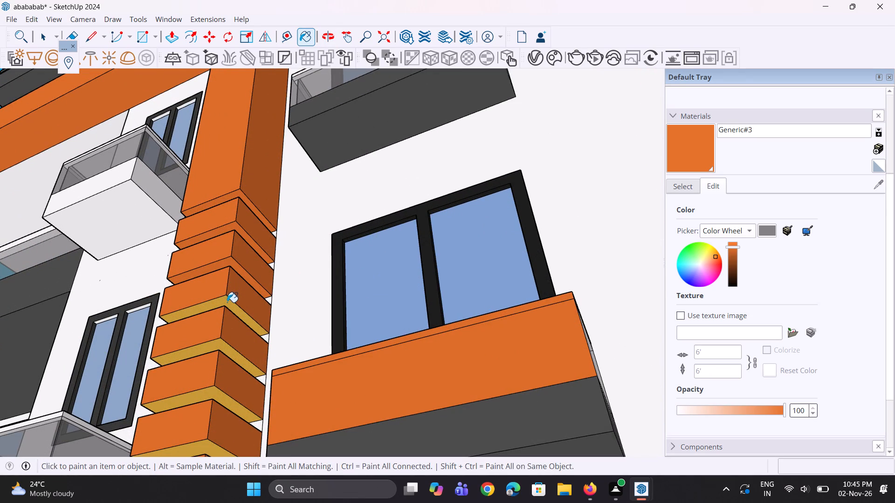
pyautogui.click(227, 303)
pyautogui.click(217, 343)
# Paint the remaining yellow block undersides beside the orange balcony in the left-hand frame's column with Generic#3.
pyautogui.scroll(-5, 283, 246)
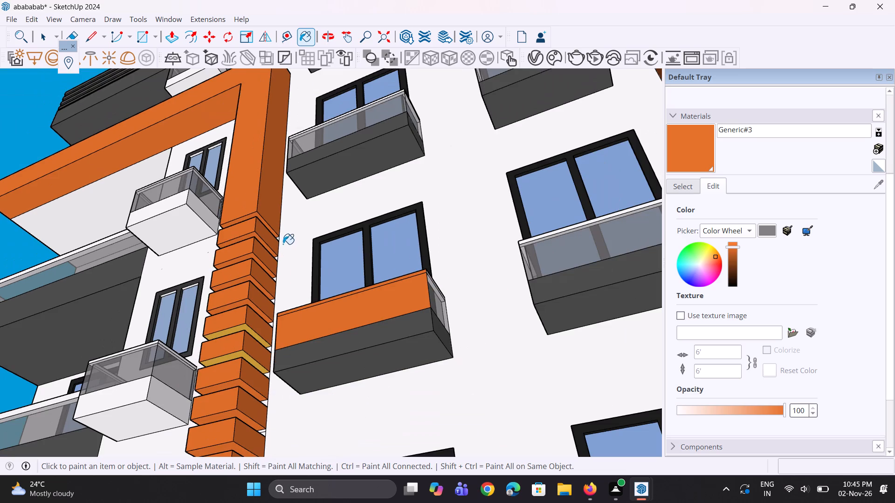
pyautogui.scroll(-6, 277, 223)
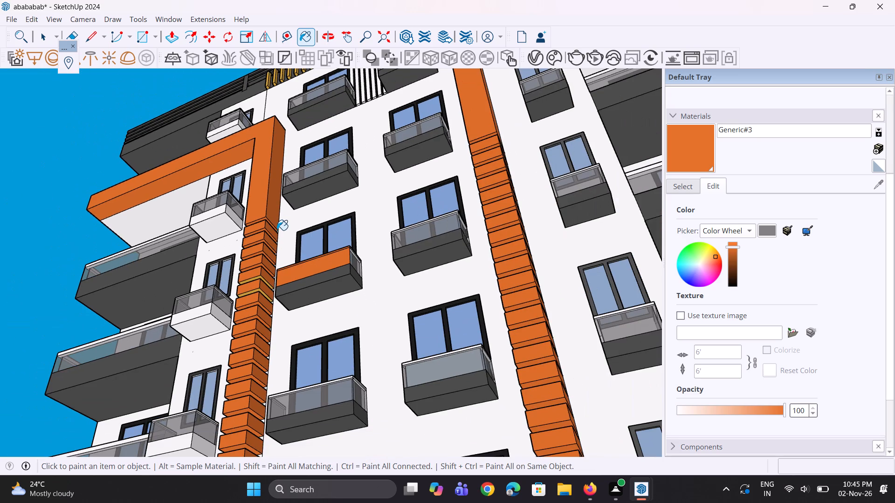
pyautogui.scroll(7, 266, 287)
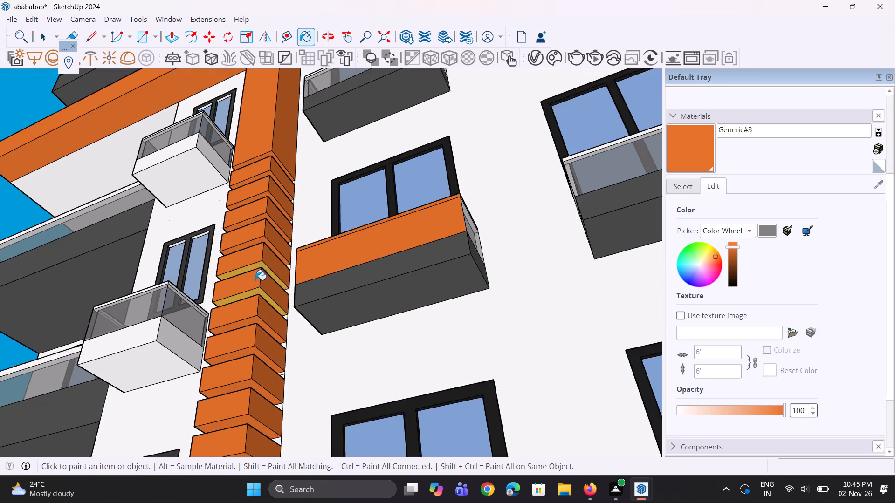
pyautogui.scroll(3, 256, 279)
pyautogui.click(263, 265)
pyautogui.click(263, 299)
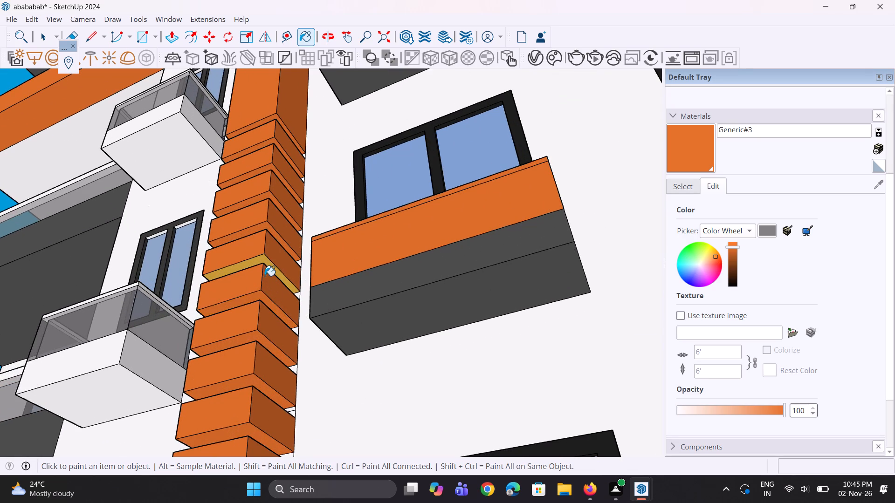
pyautogui.scroll(3, 265, 272)
pyautogui.click(265, 260)
# From above, paint the top faces of the five uppermost blocks in the left-hand frame's column with Generic#3.
pyautogui.scroll(-13, 273, 187)
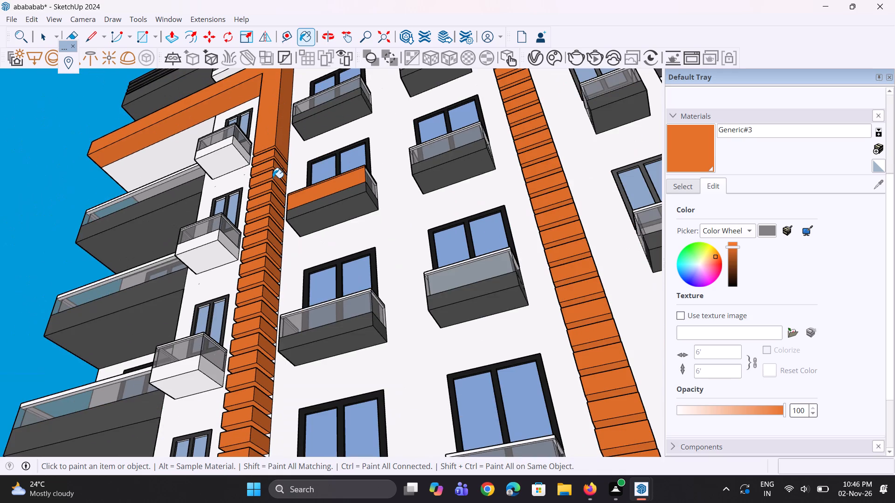
pyautogui.moveTo(265, 153); pyautogui.dragTo(210, 300, button='middle')
pyautogui.scroll(1, 241, 187)
pyautogui.scroll(-5, 241, 187)
pyautogui.moveTo(227, 216); pyautogui.dragTo(212, 306, button='middle')
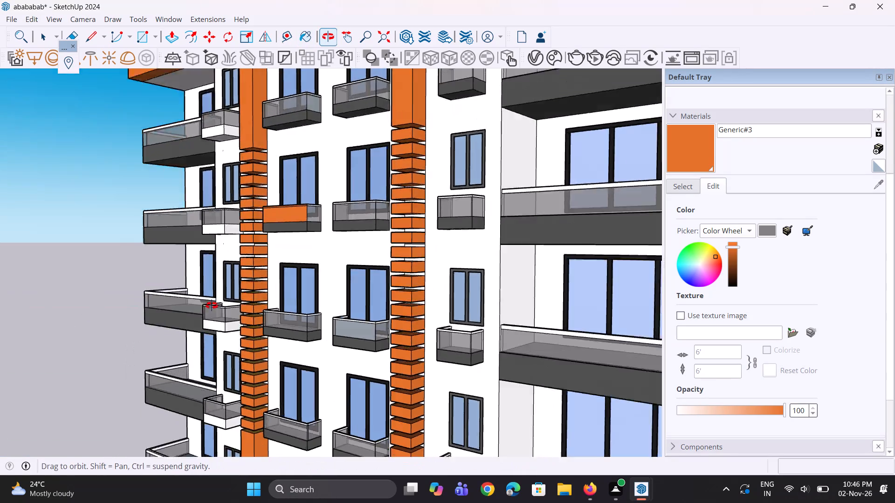
pyautogui.moveTo(212, 306); pyautogui.dragTo(375, 455, button='middle')
pyautogui.scroll(4, 249, 184)
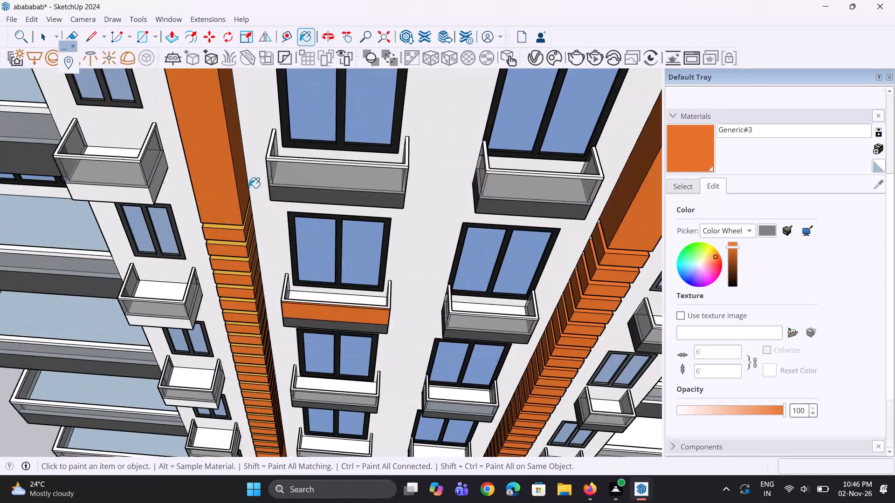
pyautogui.scroll(13, 249, 188)
pyautogui.click(244, 208)
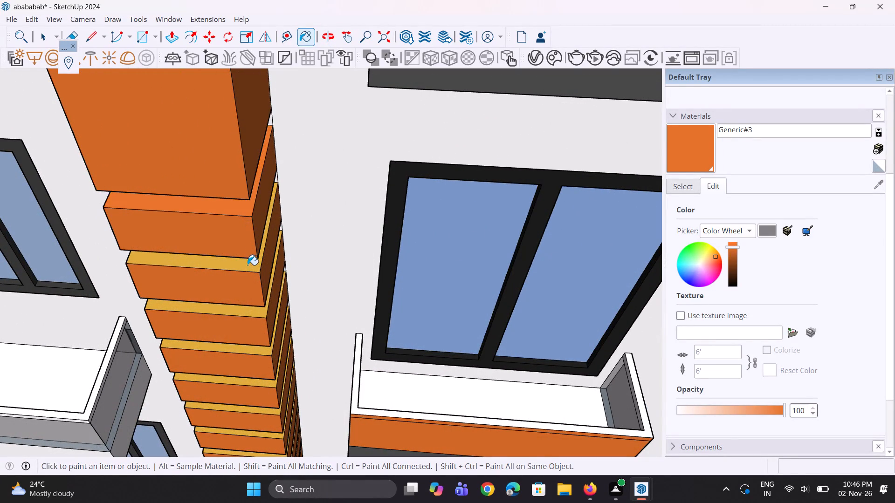
pyautogui.click(248, 269)
pyautogui.scroll(-6, 245, 183)
pyautogui.scroll(5, 268, 293)
pyautogui.scroll(2, 244, 249)
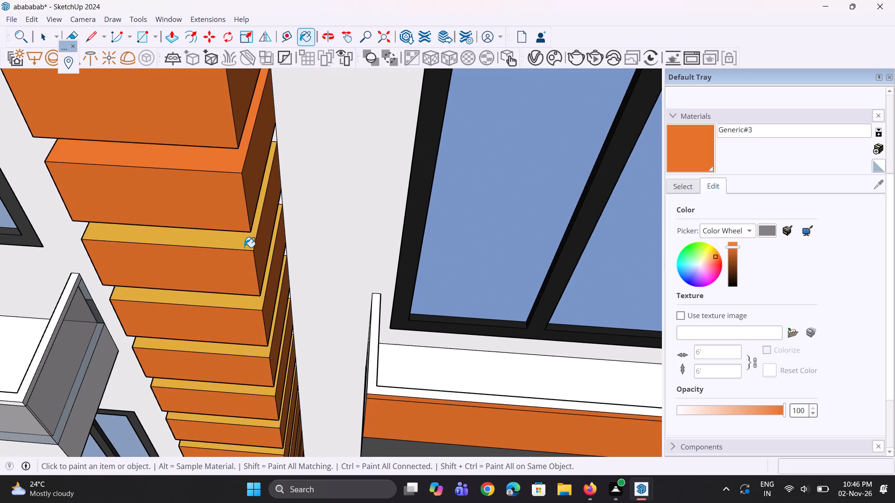
pyautogui.click(244, 247)
pyautogui.click(255, 299)
pyautogui.scroll(-5, 294, 234)
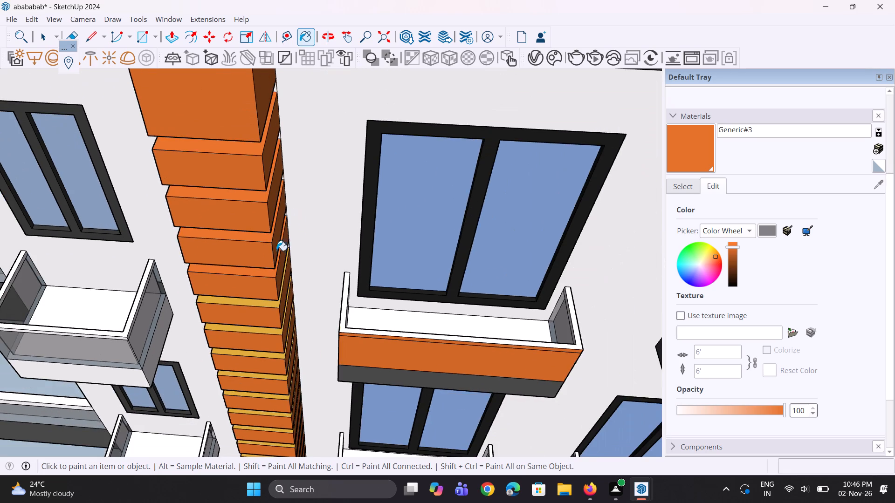
pyautogui.scroll(4, 279, 330)
pyautogui.click(258, 292)
# Paint the top faces of the next four blocks down the left-hand frame's column, around the orange balcony's level, with Generic#3.
pyautogui.scroll(-6, 292, 146)
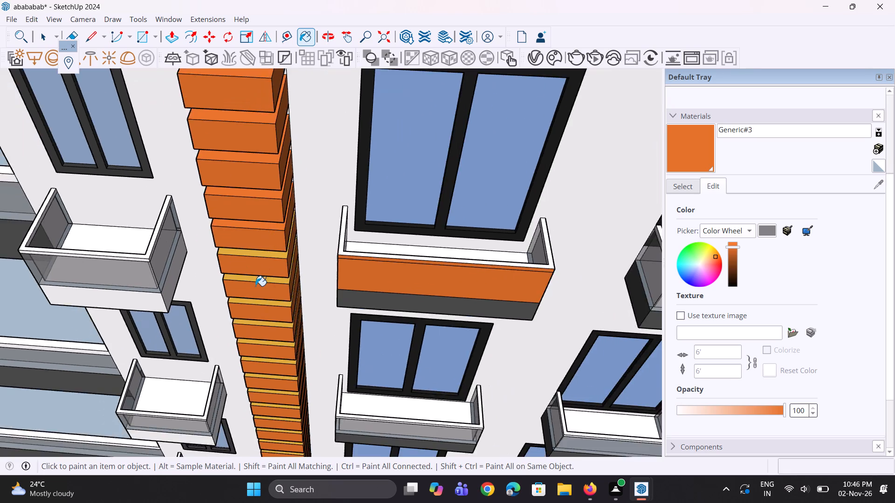
pyautogui.scroll(9, 255, 286)
pyautogui.scroll(2, 283, 229)
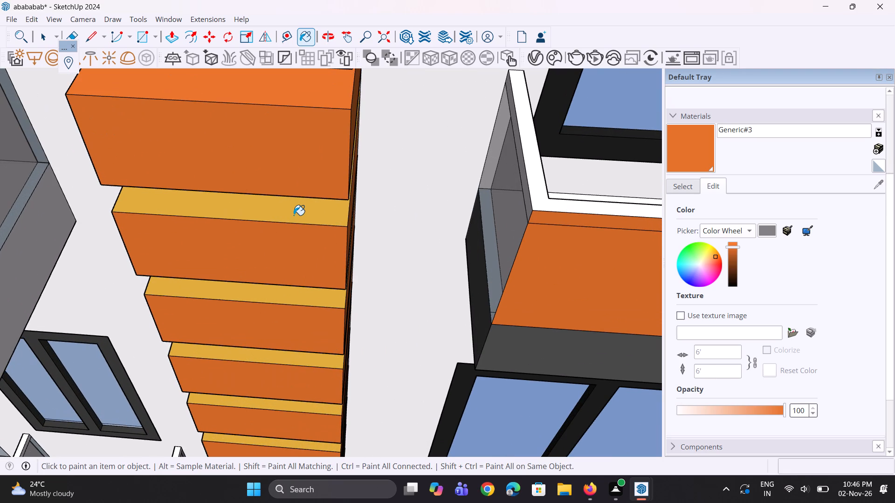
pyautogui.click(294, 215)
pyautogui.click(299, 292)
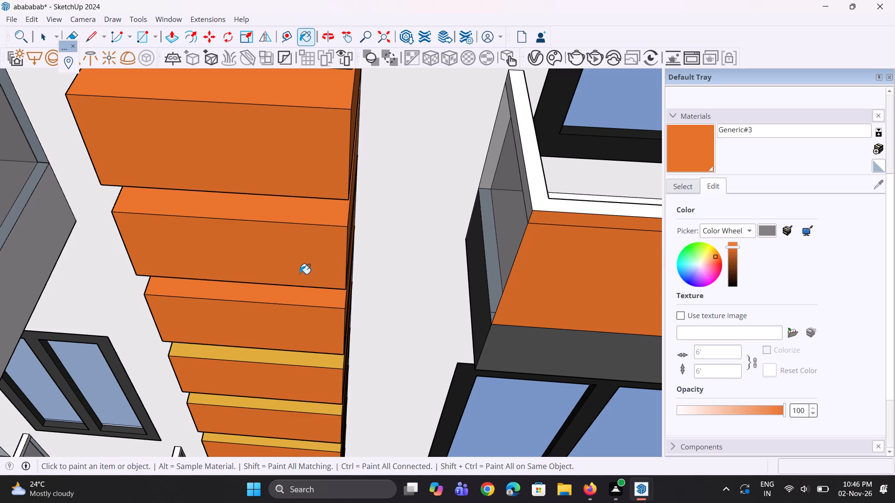
pyautogui.scroll(-8, 275, 170)
pyautogui.scroll(4, 275, 230)
pyautogui.scroll(3, 319, 288)
pyautogui.click(323, 284)
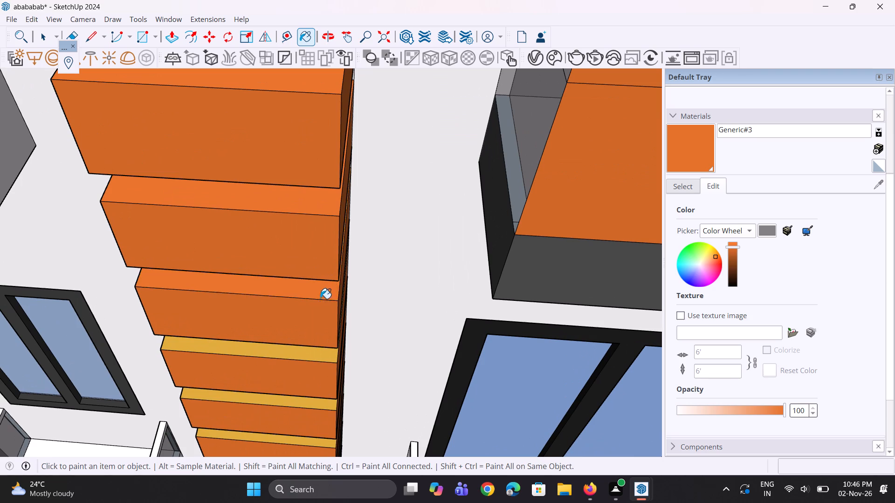
pyautogui.moveTo(303, 353); pyautogui.dragTo(305, 349)
# Paint the top faces of the following five blocks, below the orange balcony, in the left-hand frame's column with Generic#3.
pyautogui.scroll(-4, 225, 90)
pyautogui.scroll(-17, 286, 95)
pyautogui.scroll(10, 284, 186)
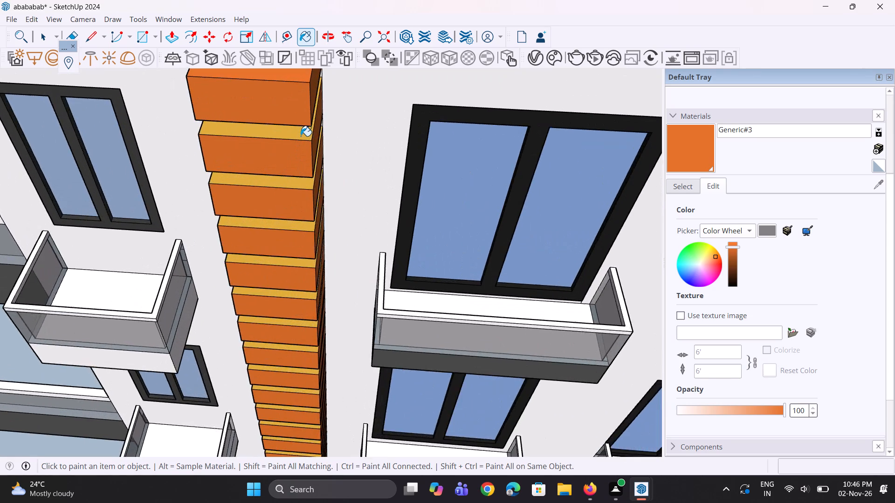
pyautogui.scroll(4, 301, 136)
pyautogui.click(301, 136)
pyautogui.click(297, 206)
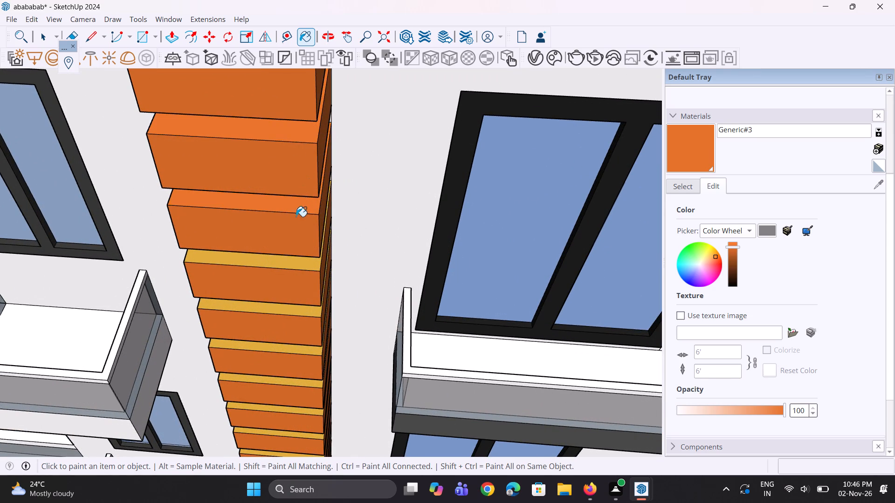
pyautogui.click(295, 259)
pyautogui.scroll(-10, 302, 241)
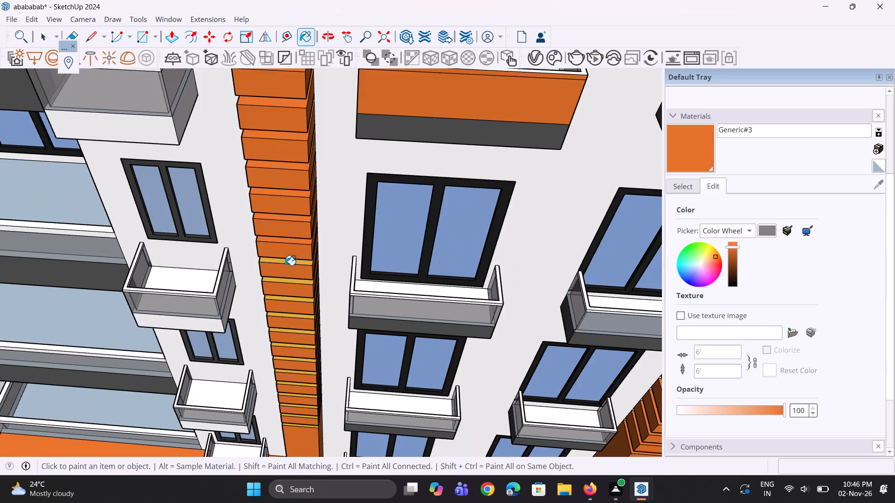
pyautogui.scroll(10, 274, 288)
pyautogui.scroll(3, 315, 239)
pyautogui.click(320, 228)
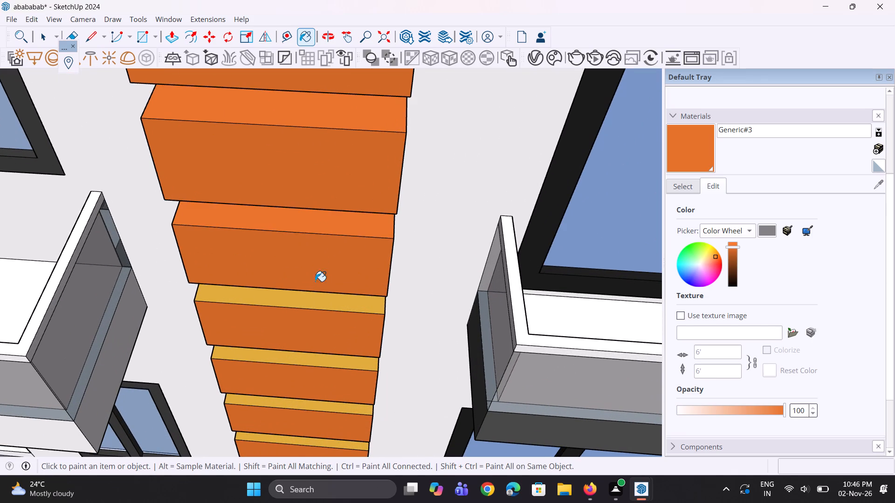
pyautogui.click(313, 297)
# Continue down the left-hand frame's column, painting the top faces of another four blocks with Generic#3.
pyautogui.scroll(-13, 322, 278)
pyautogui.scroll(6, 317, 314)
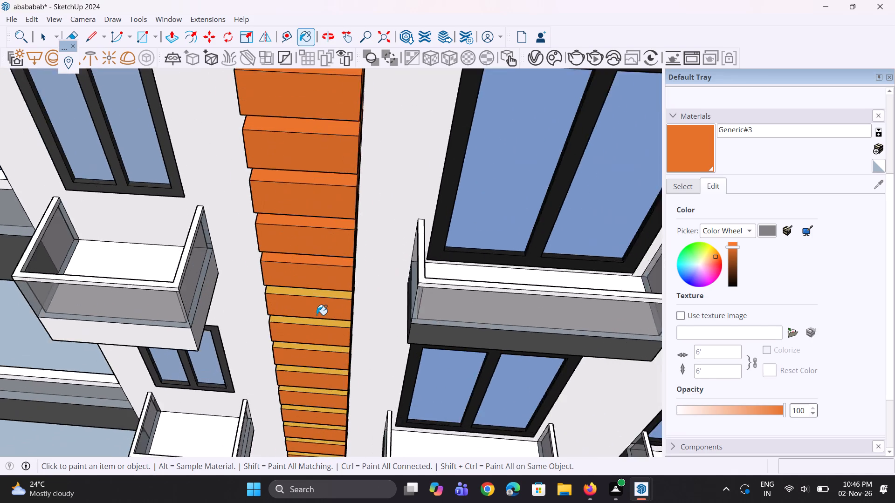
pyautogui.scroll(4, 318, 292)
pyautogui.click(319, 289)
pyautogui.click(320, 340)
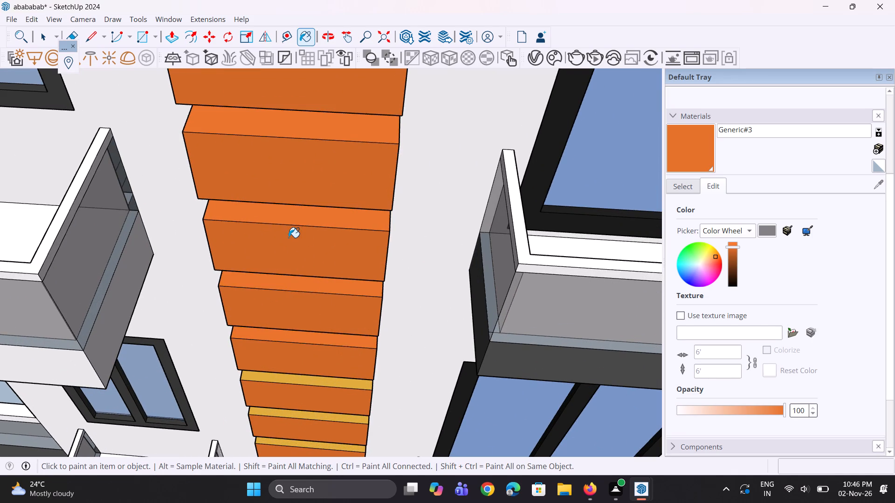
pyautogui.scroll(-6, 289, 237)
pyautogui.scroll(8, 296, 337)
pyautogui.click(308, 319)
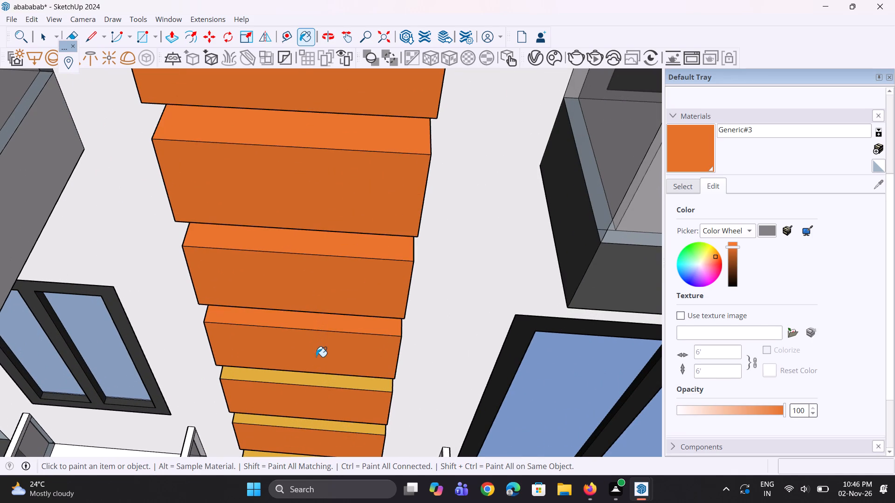
pyautogui.click(316, 379)
# Paint the top faces of the next four blocks down the left-hand frame's column with Generic#3.
pyautogui.scroll(-12, 298, 214)
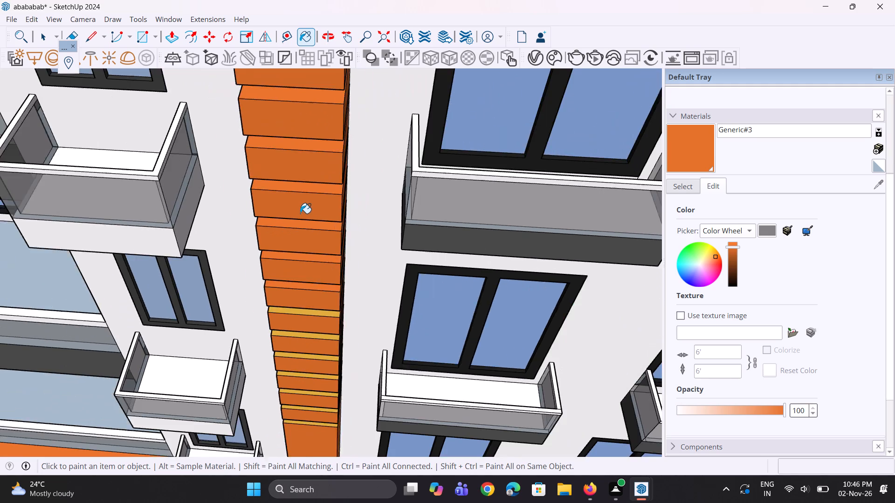
pyautogui.scroll(10, 303, 342)
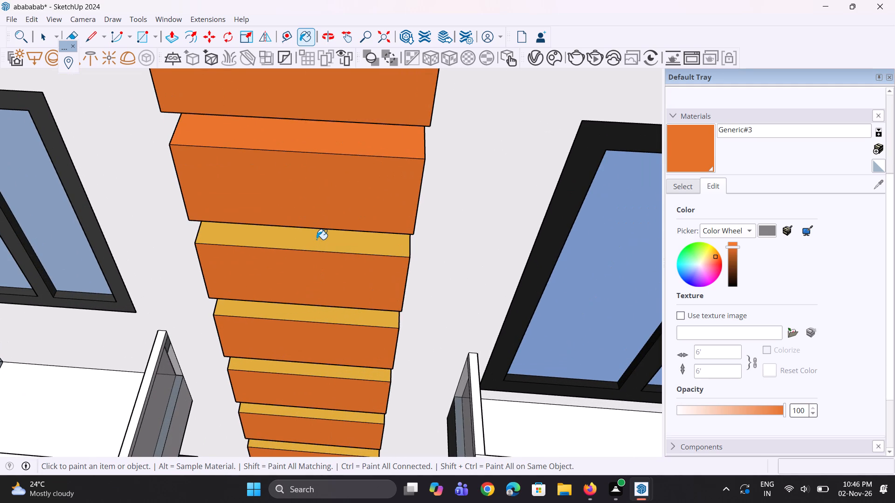
pyautogui.click(317, 239)
pyautogui.moveTo(334, 320); pyautogui.dragTo(334, 316)
pyautogui.scroll(-5, 307, 225)
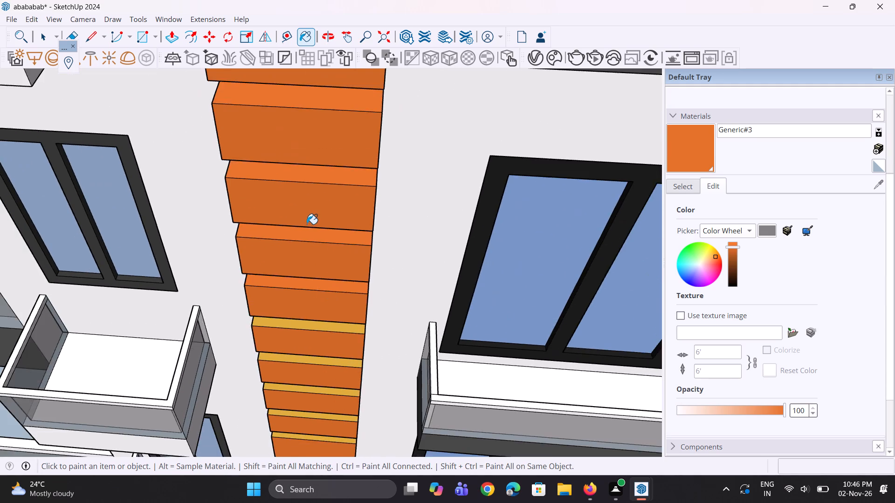
pyautogui.scroll(-6, 307, 224)
pyautogui.scroll(8, 310, 283)
pyautogui.click(310, 289)
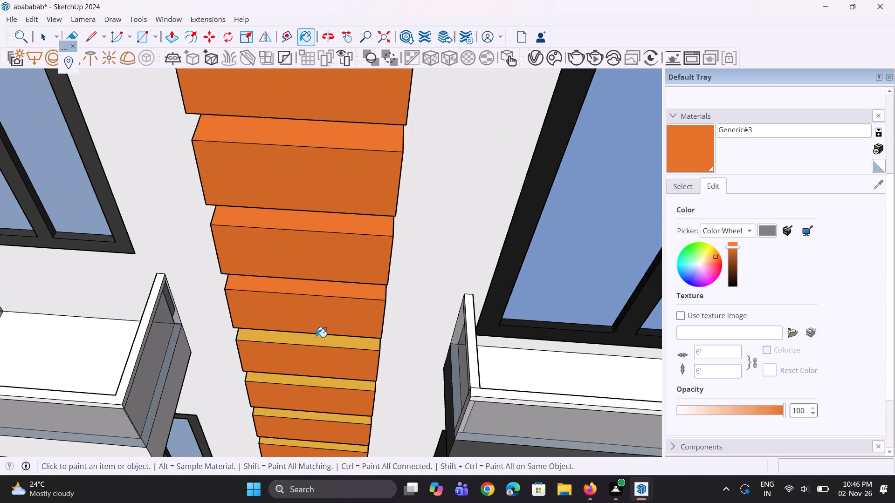
pyautogui.click(317, 339)
# Paint the top faces of the last three blocks at the foot of the left-hand frame's column with Generic#3.
pyautogui.scroll(-11, 300, 230)
pyautogui.scroll(4, 300, 310)
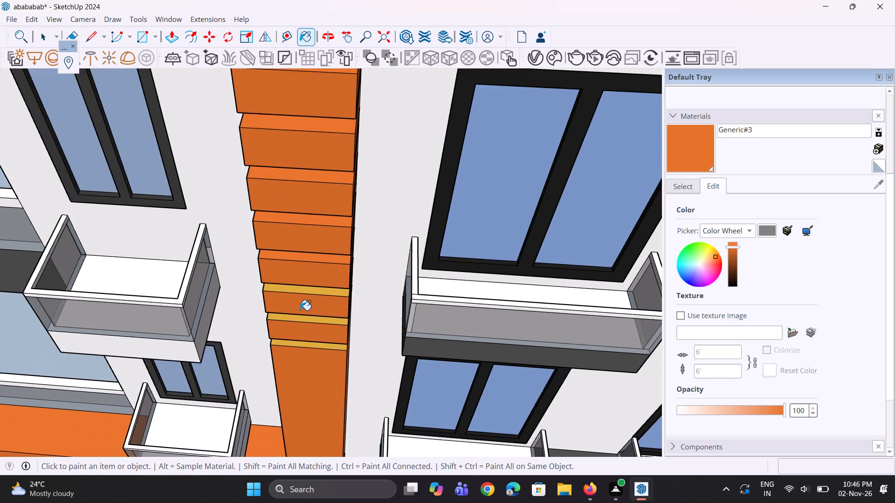
pyautogui.scroll(4, 306, 294)
pyautogui.click(306, 293)
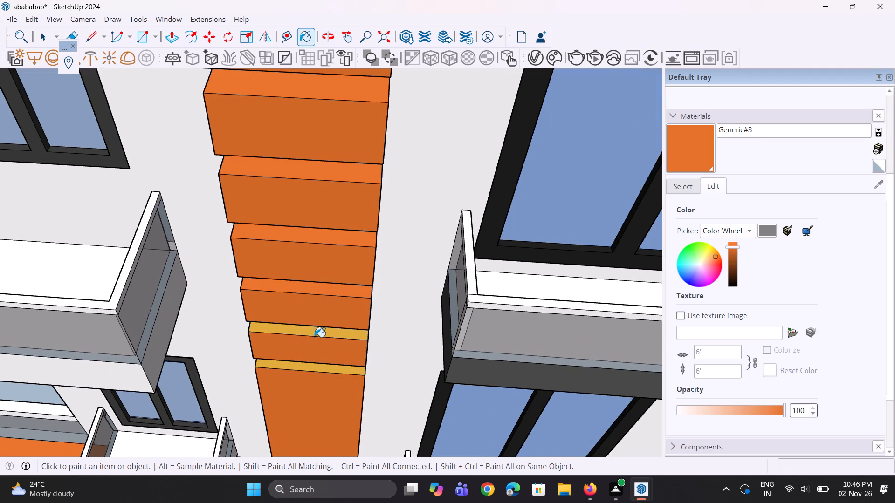
pyautogui.click(315, 337)
pyautogui.click(315, 334)
pyautogui.click(323, 366)
# Paint the yellow top face of the right-hand frame's lower beam with Generic#3.
pyautogui.scroll(1, 329, 300)
pyautogui.moveTo(322, 300); pyautogui.dragTo(219, 285, button='middle')
pyautogui.scroll(-12, 236, 281)
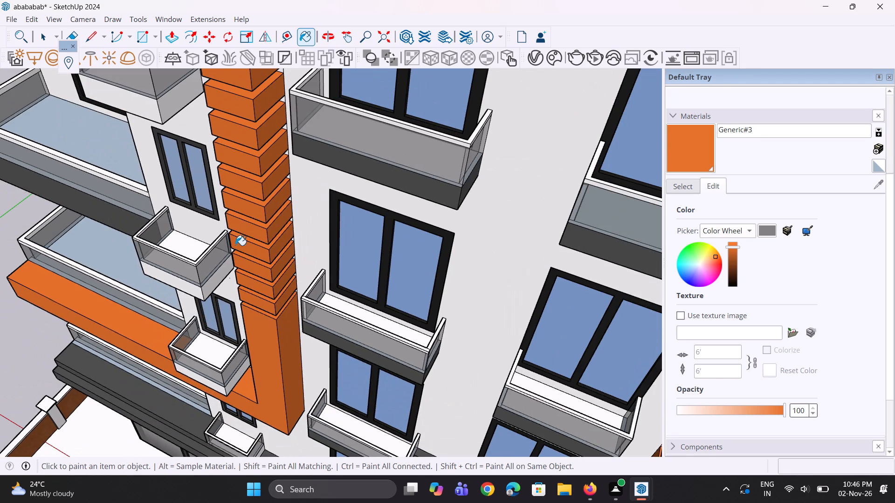
pyautogui.scroll(-12, 385, 231)
pyautogui.moveTo(524, 273); pyautogui.dragTo(537, 216, button='middle')
pyautogui.scroll(15, 464, 285)
pyautogui.moveTo(474, 256); pyautogui.dragTo(502, 264, button='middle')
pyautogui.scroll(-6, 491, 239)
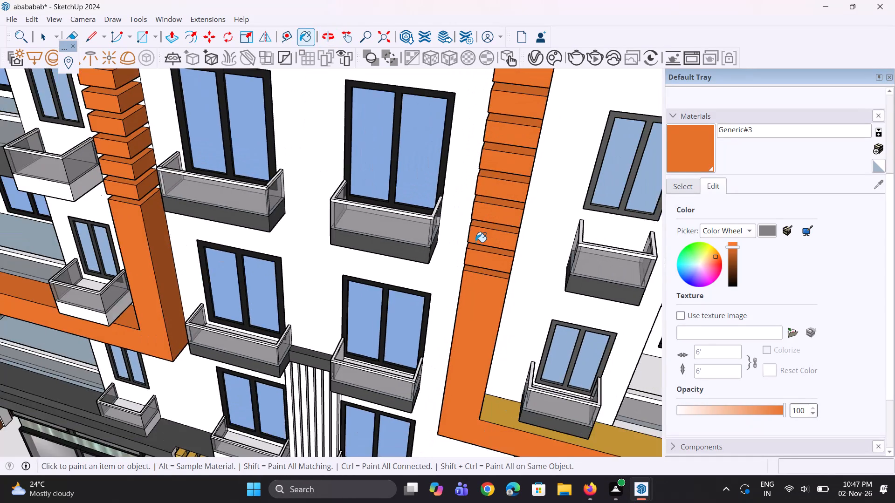
pyautogui.scroll(-16, 475, 242)
pyautogui.scroll(-6, 449, 260)
pyautogui.moveTo(454, 252); pyautogui.dragTo(494, 253, button='middle')
pyautogui.scroll(5, 510, 158)
pyautogui.scroll(-6, 490, 281)
pyautogui.scroll(1, 462, 335)
pyautogui.moveTo(467, 335); pyautogui.dragTo(481, 332, button='middle')
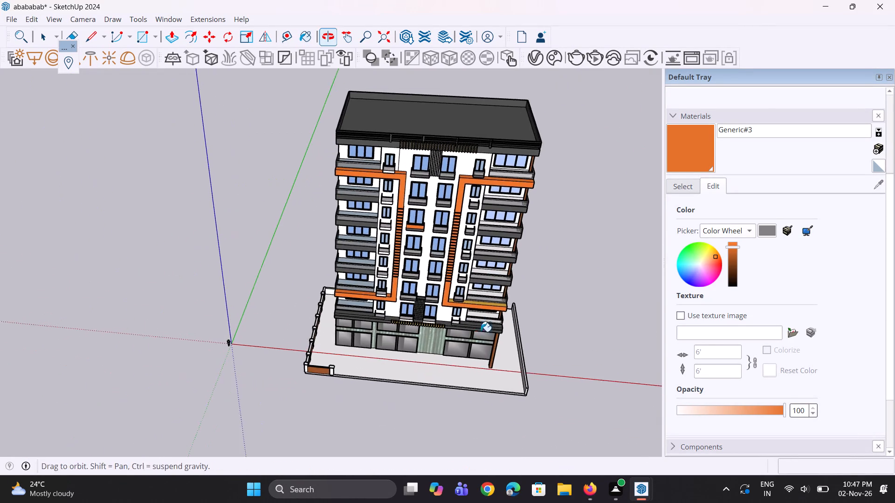
pyautogui.moveTo(481, 332); pyautogui.dragTo(481, 334, button='middle')
pyautogui.scroll(14, 472, 286)
pyautogui.click(473, 296)
# Paint the front faces of the five leftmost blocks in the yellow row above the shopfront windows with Generic#3.
pyautogui.moveTo(465, 340); pyautogui.dragTo(448, 295, button='middle')
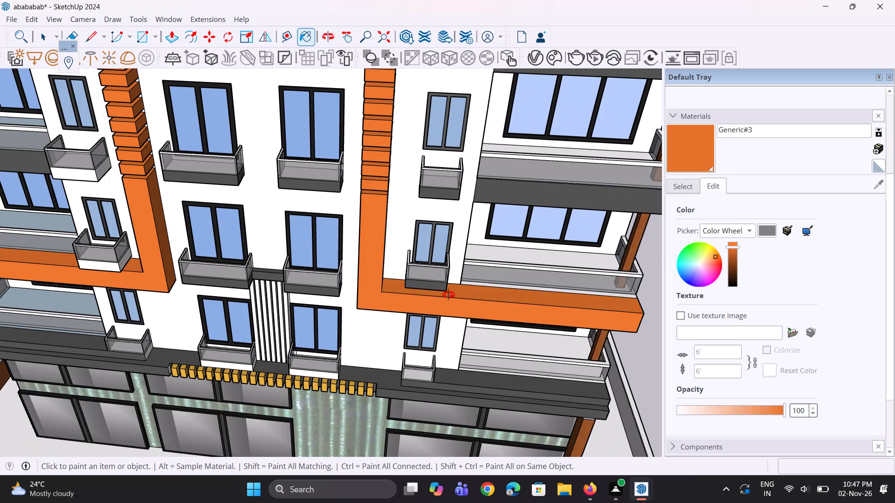
pyautogui.moveTo(448, 295); pyautogui.dragTo(497, 70, button='middle')
pyautogui.scroll(1, 492, 86)
pyautogui.scroll(-4, 490, 95)
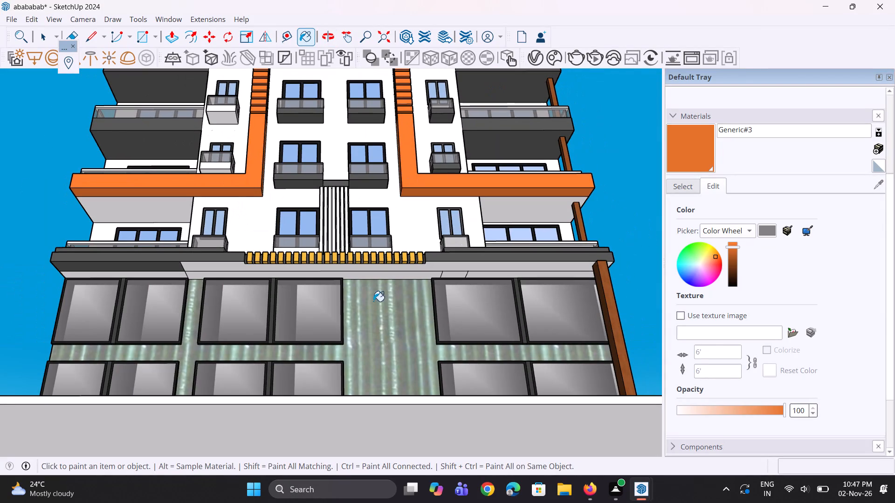
pyautogui.scroll(3, 112, 315)
pyautogui.scroll(5, 246, 221)
pyautogui.scroll(4, 310, 251)
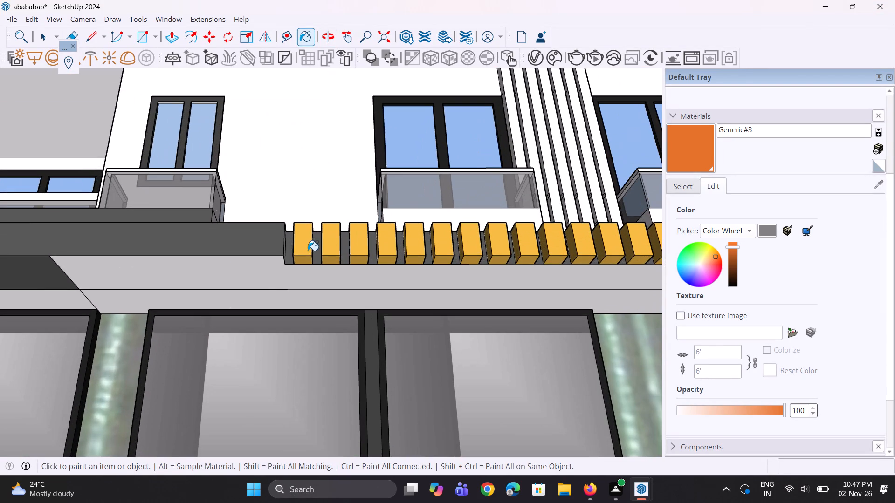
pyautogui.click(307, 242)
pyautogui.click(329, 244)
pyautogui.click(364, 241)
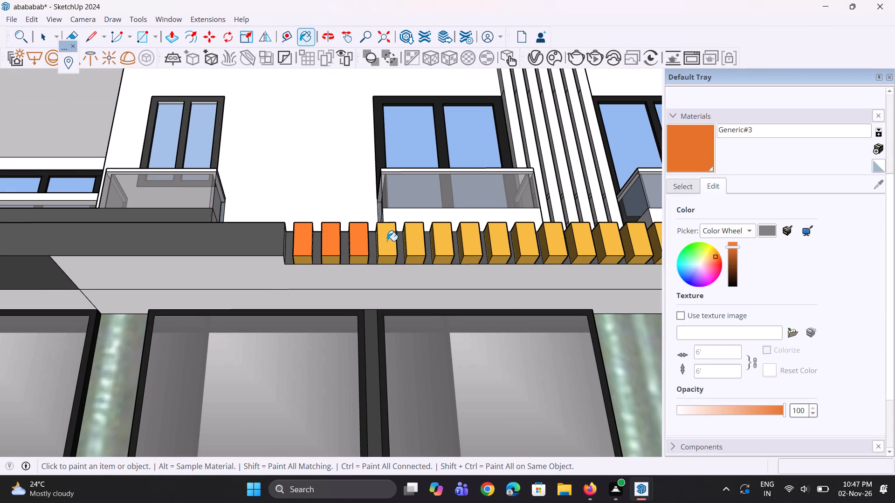
pyautogui.click(387, 241)
pyautogui.click(415, 244)
# Paint the front faces of the next three blocks in the row above the shopfront with Generic#3, undoing any paint on the gap.
pyautogui.scroll(-5, 163, 285)
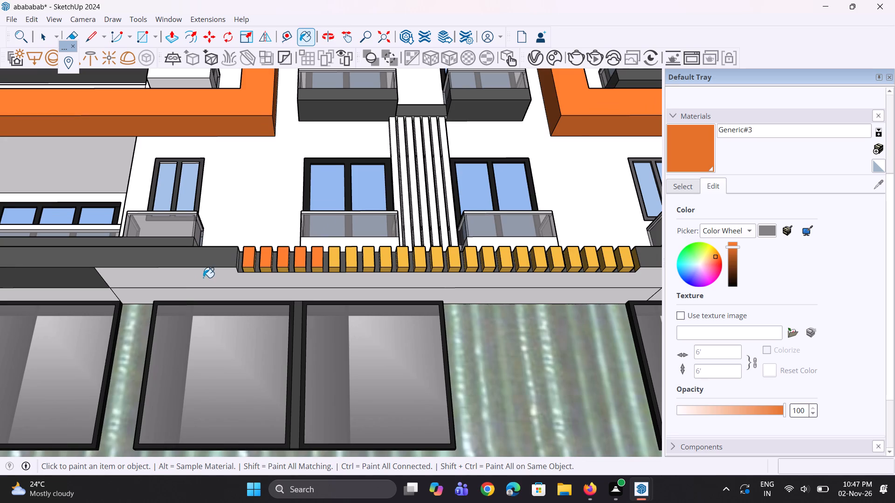
pyautogui.scroll(-5, 203, 278)
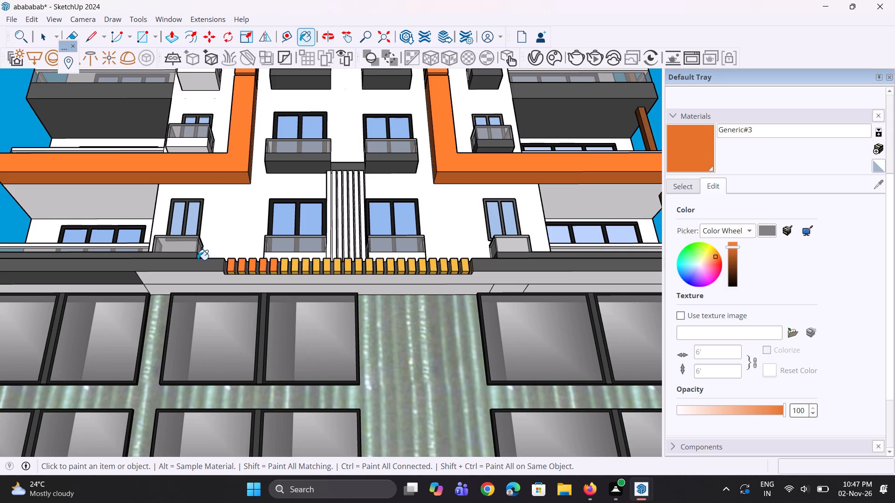
pyautogui.scroll(6, 254, 247)
pyautogui.scroll(4, 295, 280)
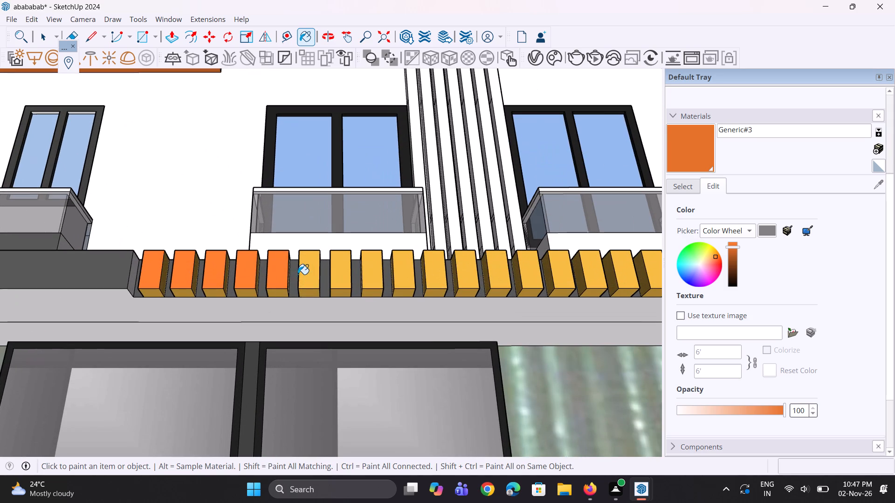
pyautogui.click(298, 274)
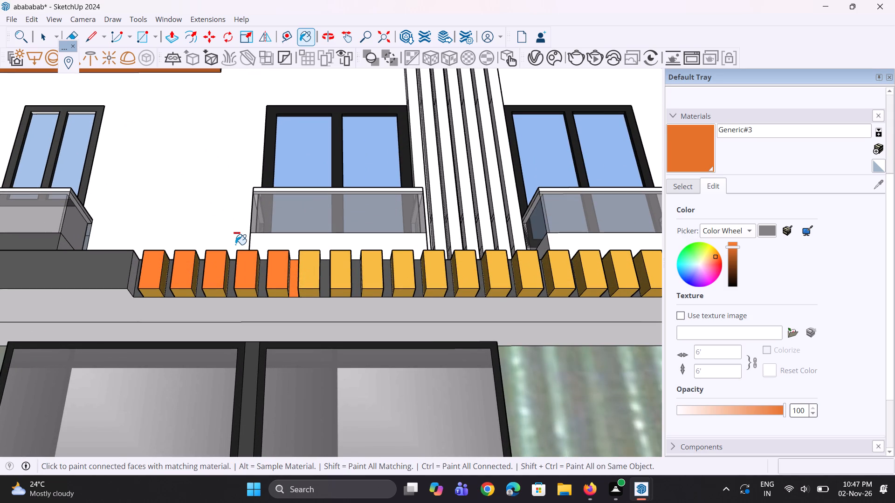
pyautogui.hotkey('ctrl', 'z')
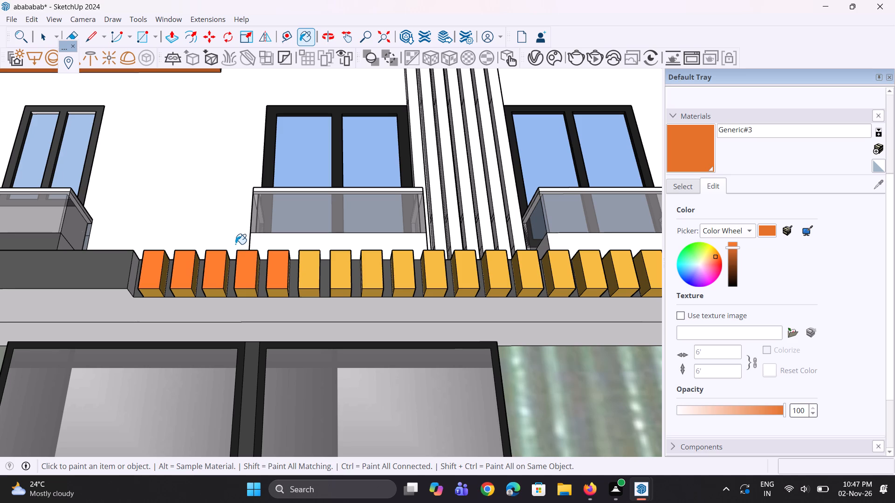
pyautogui.click(316, 275)
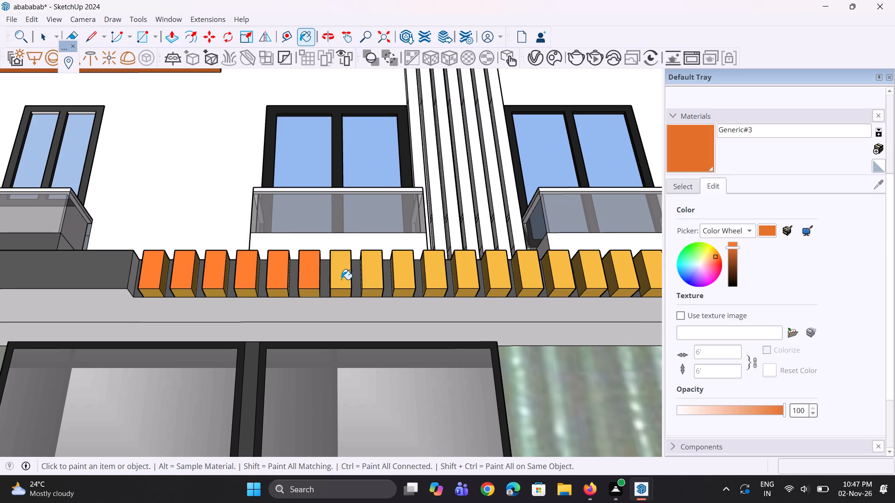
pyautogui.click(341, 279)
pyautogui.click(379, 283)
# Paint the front faces of the following five blocks in the row, below the vertical white fins, with Generic#3.
pyautogui.scroll(-5, 175, 319)
pyautogui.scroll(2, 378, 306)
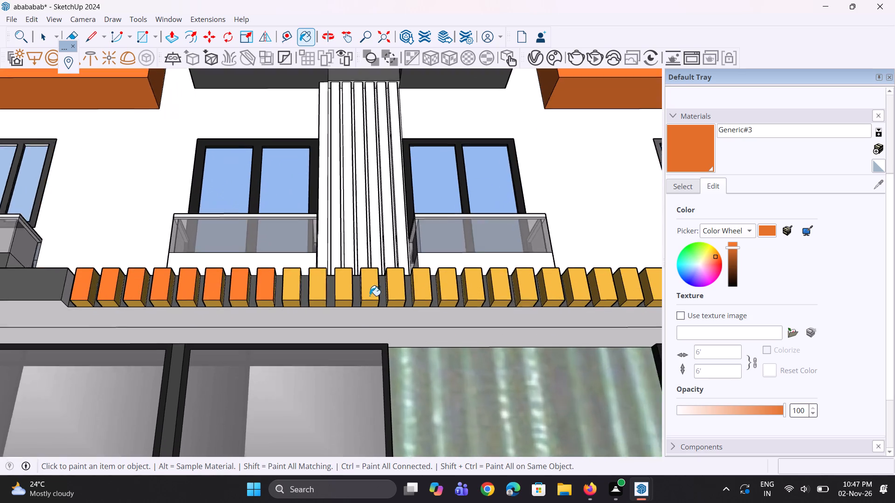
pyautogui.scroll(2, 370, 296)
pyautogui.scroll(2, 282, 290)
pyautogui.click(282, 290)
pyautogui.click(317, 289)
pyautogui.click(358, 288)
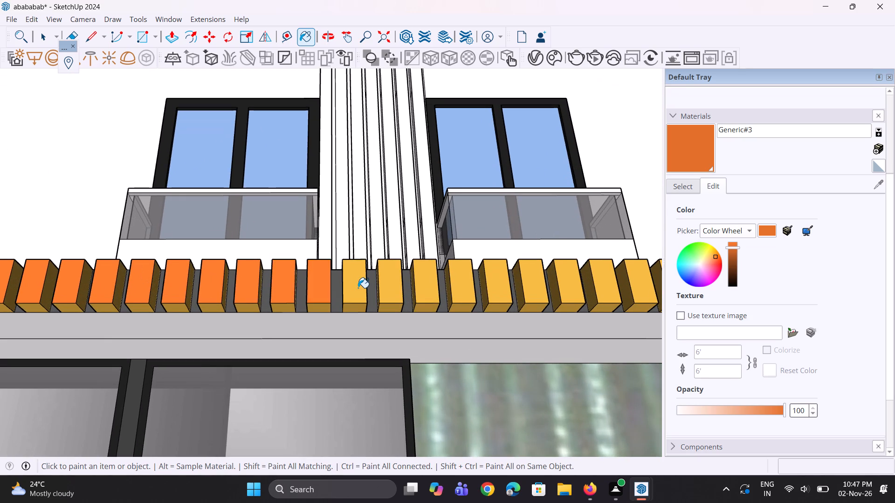
pyautogui.click(393, 288)
pyautogui.click(423, 288)
# Continue rightward along the row, painting the front faces of another four blocks with Generic#3.
pyautogui.scroll(-5, 187, 311)
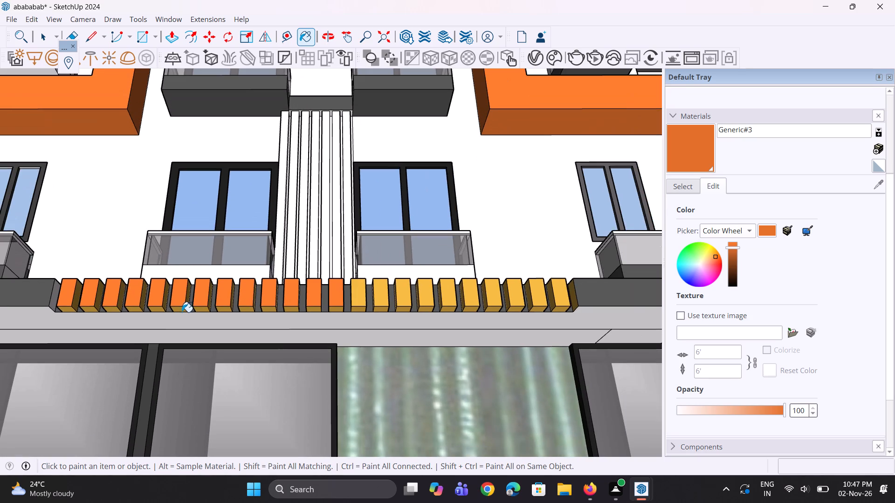
pyautogui.scroll(3, 343, 296)
pyautogui.click(363, 286)
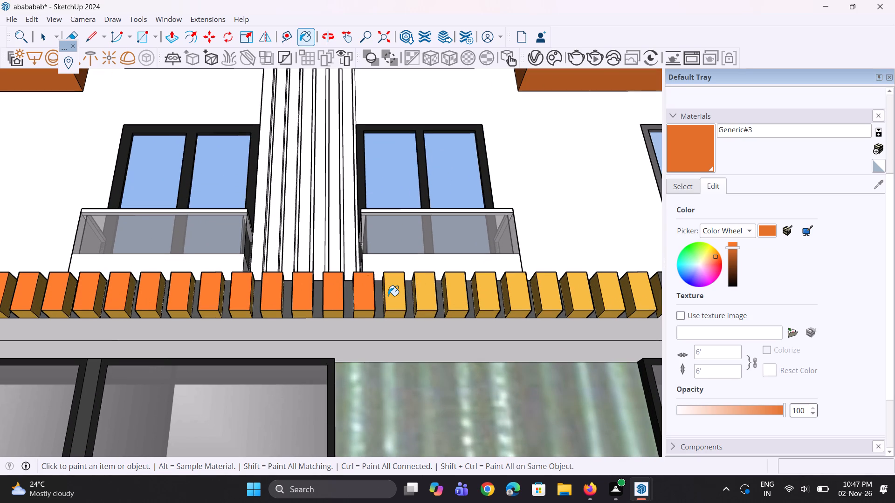
pyautogui.click(388, 296)
pyautogui.click(424, 292)
pyautogui.click(456, 293)
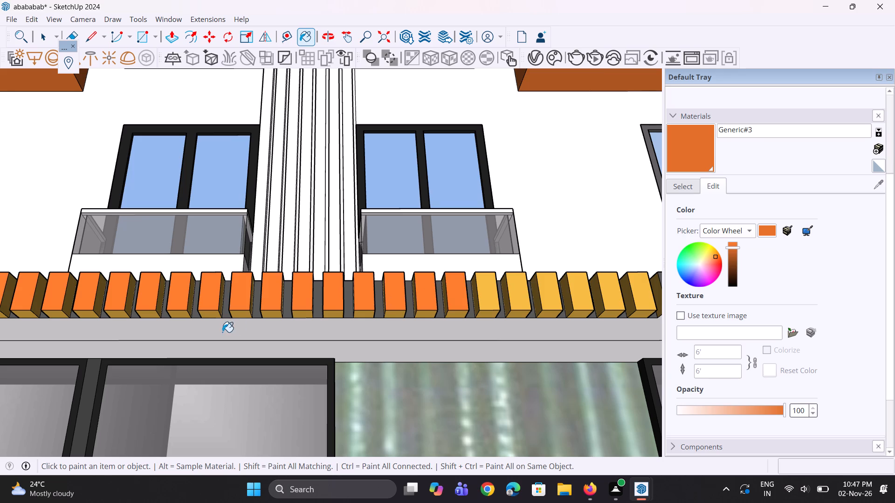
# Paint the front faces of the last six blocks at the row's right-hand end with Generic#3.
pyautogui.scroll(-10, 101, 326)
pyautogui.scroll(5, 193, 317)
pyautogui.scroll(3, 267, 308)
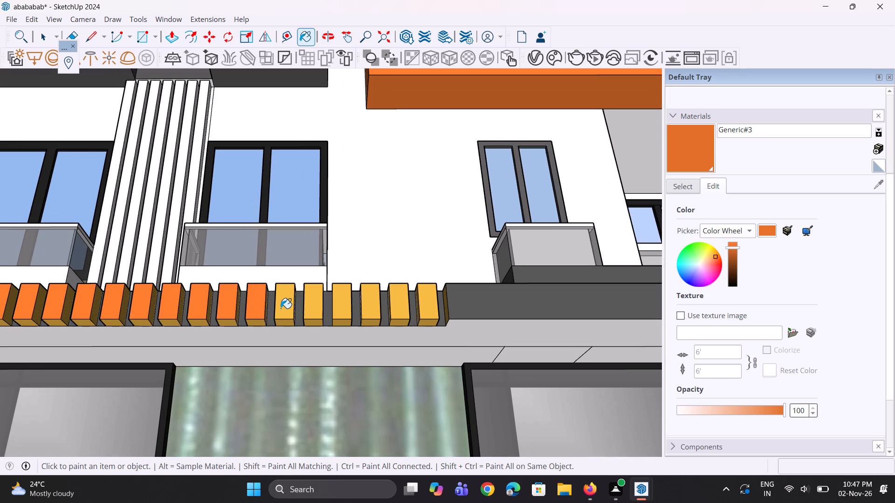
pyautogui.click(281, 308)
pyautogui.click(313, 306)
pyautogui.click(339, 307)
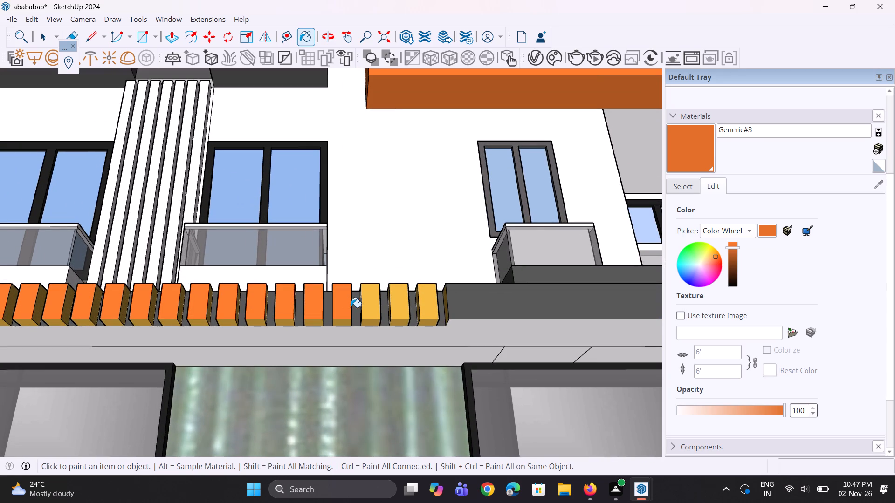
pyautogui.click(366, 307)
pyautogui.click(403, 307)
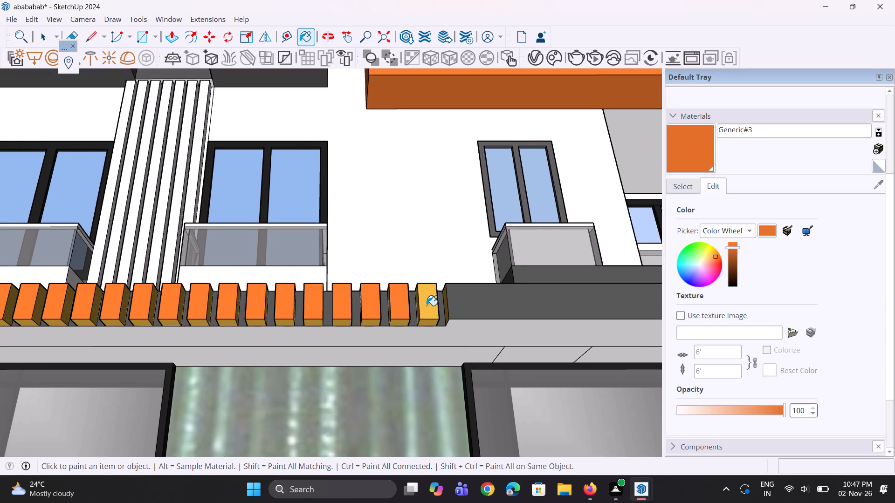
pyautogui.click(427, 306)
# From above, paint the top faces of the three leftmost blocks in the row above the shopfront with Generic#3.
pyautogui.scroll(-10, 335, 290)
pyautogui.moveTo(165, 287); pyautogui.dragTo(164, 452, button='middle')
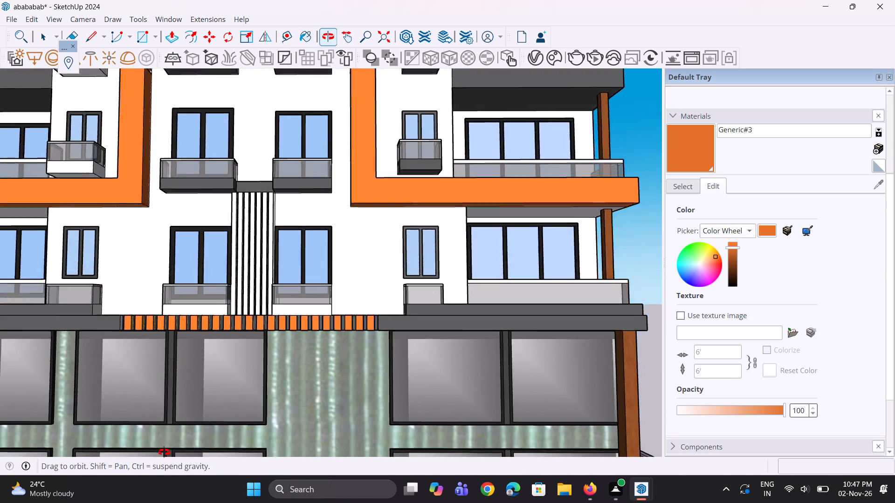
pyautogui.moveTo(164, 452); pyautogui.dragTo(164, 483, button='middle')
pyautogui.scroll(1, 163, 482)
pyautogui.scroll(5, 113, 369)
pyautogui.scroll(11, 167, 310)
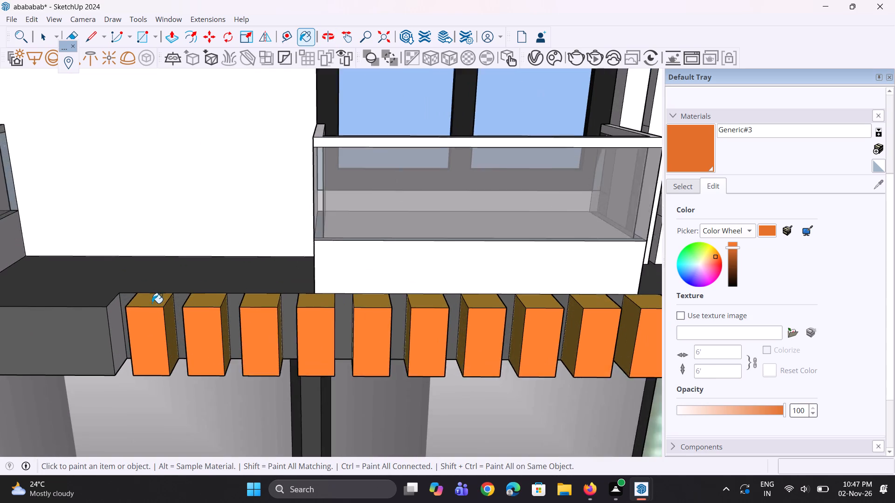
pyautogui.scroll(1, 152, 303)
pyautogui.click(152, 303)
pyautogui.click(210, 303)
pyautogui.click(264, 305)
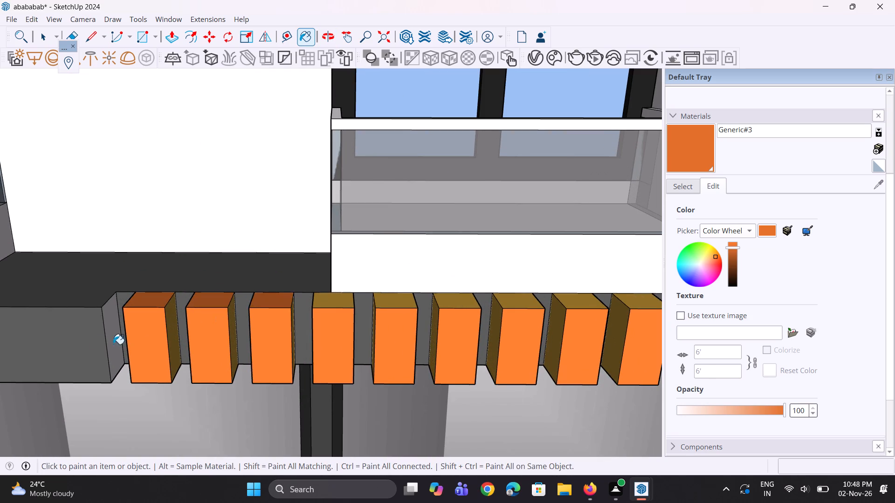
# Paint the top faces of the next four blocks in the row, below the left-hand central balcony, with Generic#3.
pyautogui.scroll(-10, 65, 347)
pyautogui.scroll(8, 175, 333)
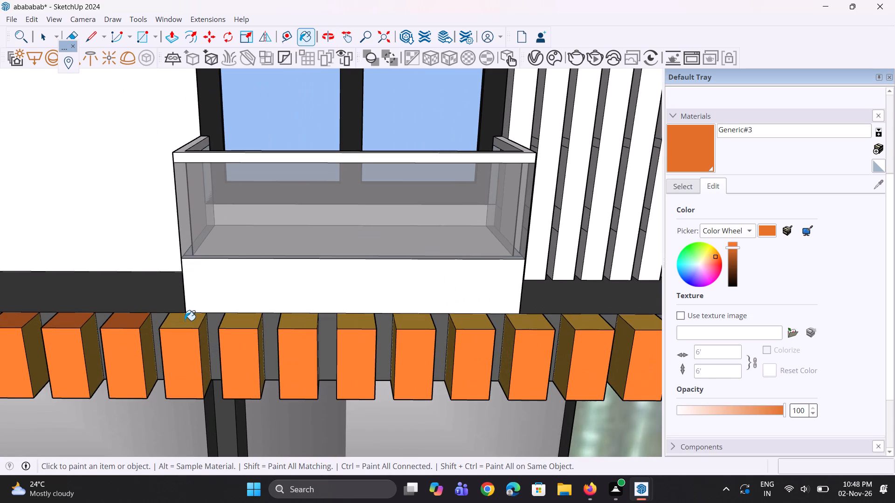
pyautogui.click(185, 320)
pyautogui.click(238, 320)
pyautogui.scroll(-5, 103, 326)
pyautogui.scroll(1, 191, 342)
pyautogui.moveTo(176, 350); pyautogui.dragTo(145, 358, button='middle')
pyautogui.scroll(3, 206, 326)
pyautogui.click(235, 320)
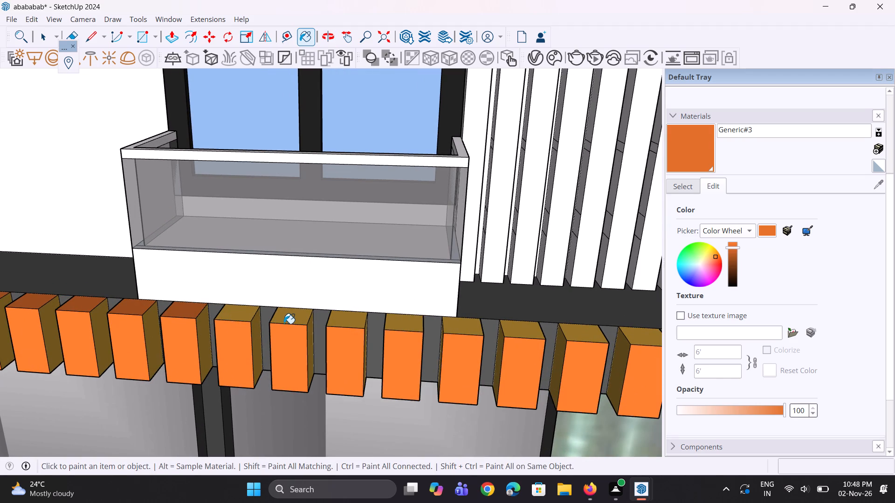
pyautogui.click(285, 321)
pyautogui.click(239, 318)
# Paint the top faces of the next four blocks with Generic#3, around the right-hand end of the left-hand central balcony.
pyautogui.scroll(-4, 63, 350)
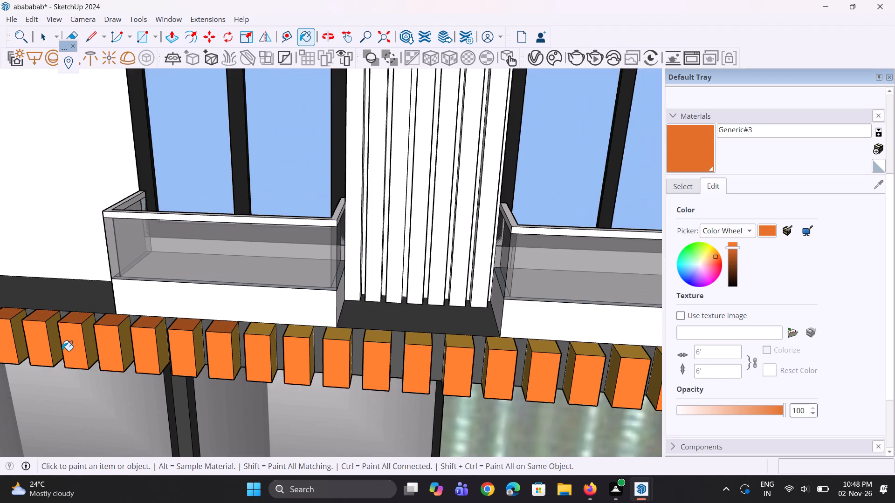
pyautogui.scroll(-11, 62, 351)
pyautogui.scroll(5, 128, 363)
pyautogui.scroll(4, 157, 316)
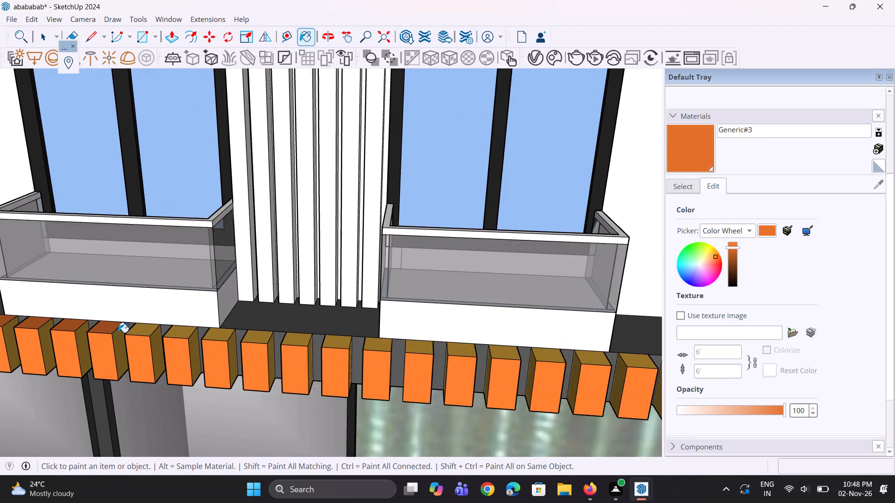
pyautogui.scroll(4, 136, 341)
pyautogui.click(155, 331)
pyautogui.click(195, 329)
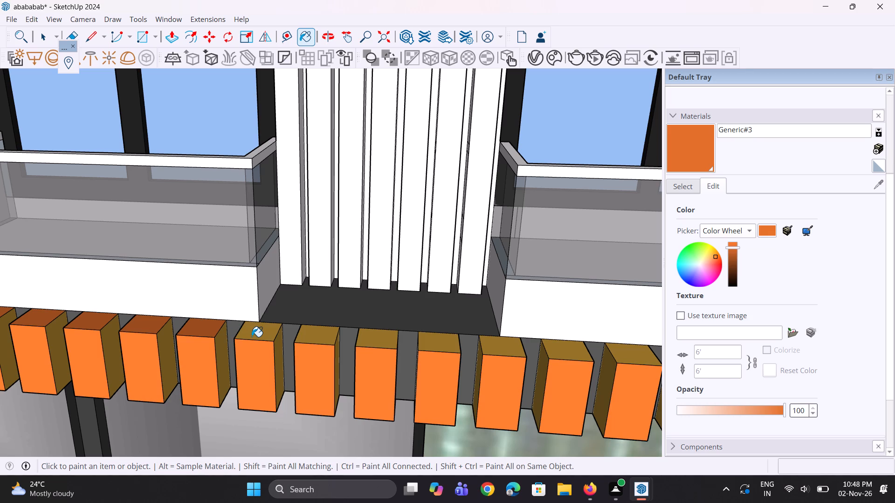
pyautogui.click(252, 337)
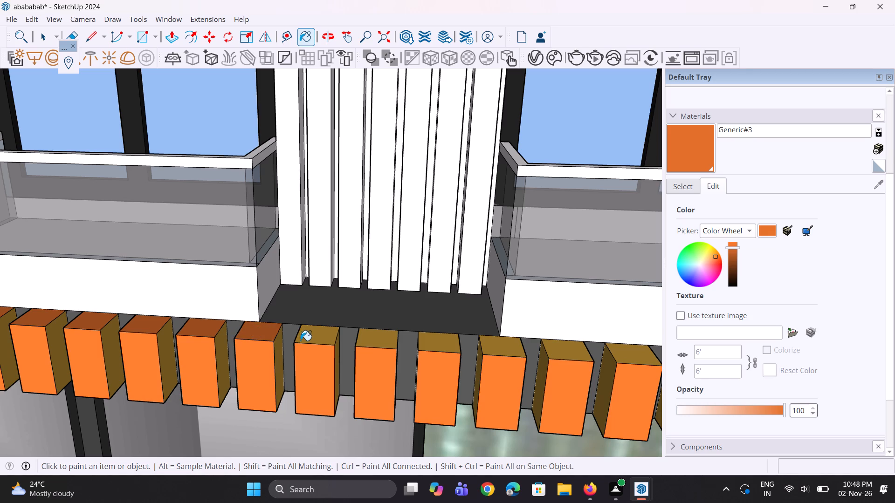
pyautogui.click(302, 341)
# Paint the next four block tops with Generic#3, from below the white vertical fins to under the right-hand central balcony.
pyautogui.scroll(-10, 60, 367)
pyautogui.scroll(2, 171, 385)
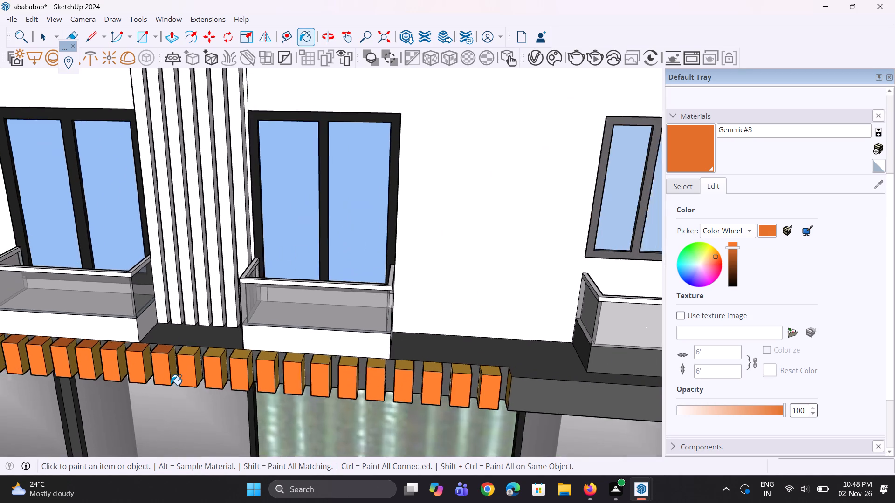
pyautogui.scroll(3, 171, 385)
pyautogui.scroll(7, 211, 350)
pyautogui.click(193, 332)
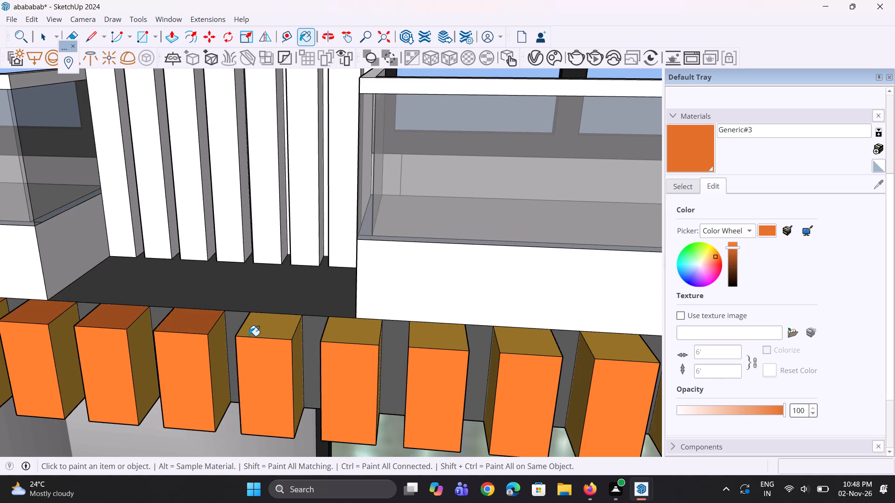
pyautogui.click(250, 336)
pyautogui.click(330, 333)
pyautogui.click(417, 344)
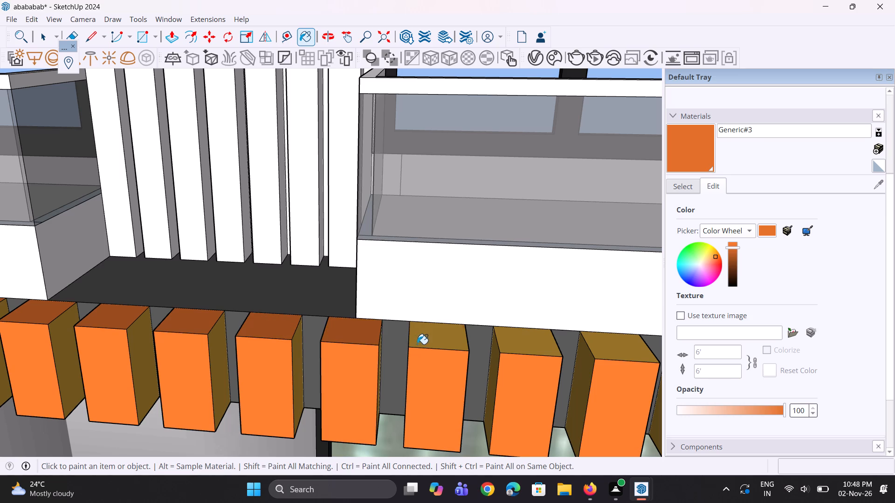
# Paint the top faces of the next four blocks, below the right-hand central balcony, with Generic#3.
pyautogui.scroll(-5, 195, 346)
pyautogui.scroll(-10, 144, 315)
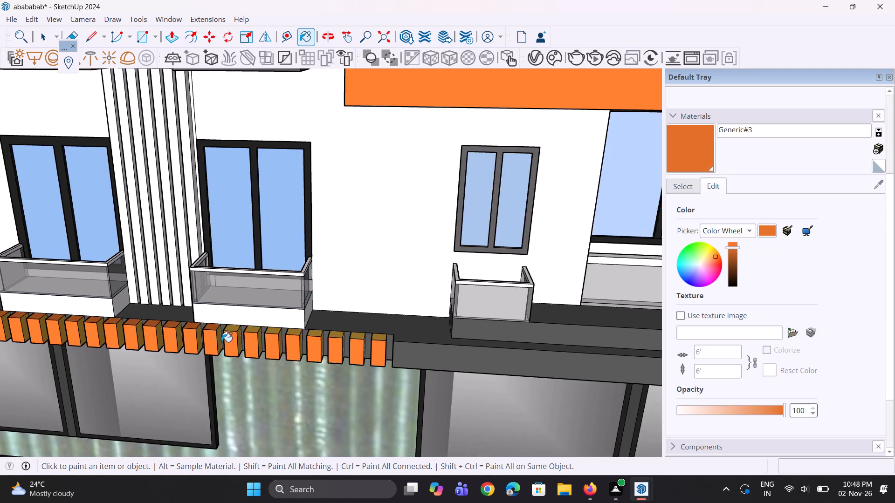
pyautogui.scroll(11, 227, 342)
pyautogui.click(232, 321)
pyautogui.click(287, 326)
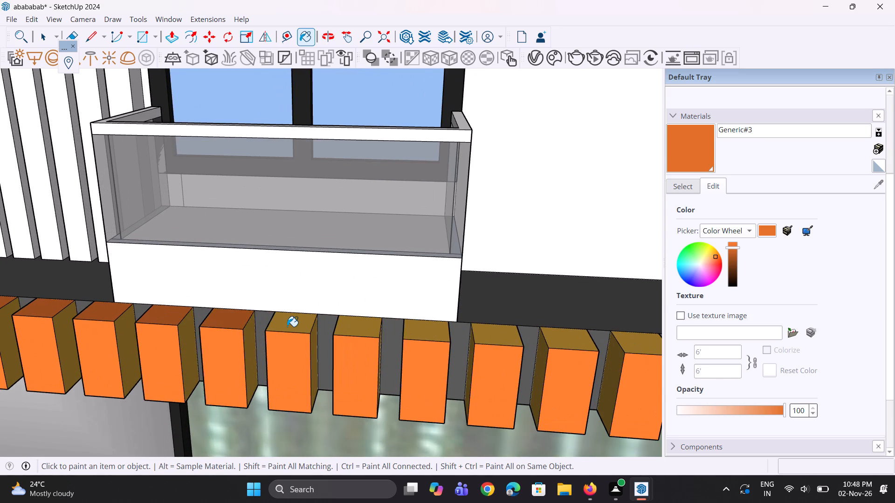
pyautogui.click(345, 329)
pyautogui.click(408, 335)
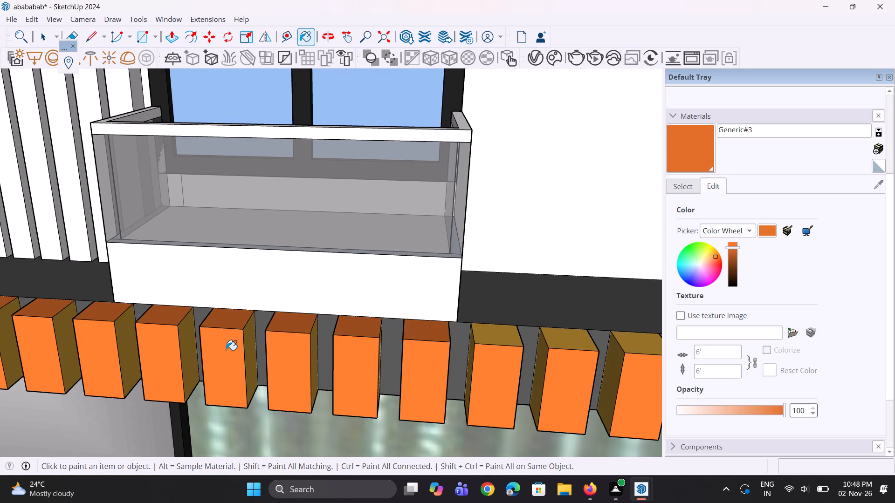
# Paint the top faces of the last four blocks at the row's right-hand end with Generic#3.
pyautogui.scroll(-8, 223, 350)
pyautogui.scroll(4, 335, 350)
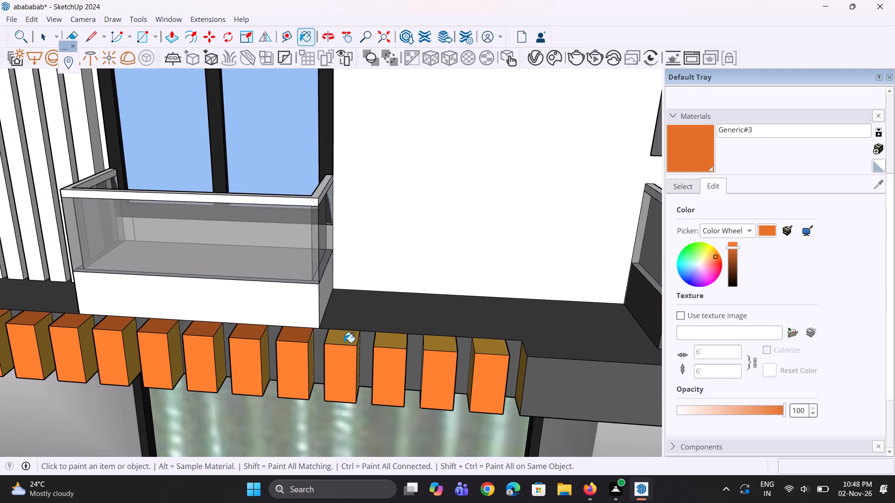
pyautogui.scroll(1, 344, 342)
pyautogui.click(344, 342)
pyautogui.click(393, 343)
pyautogui.click(439, 346)
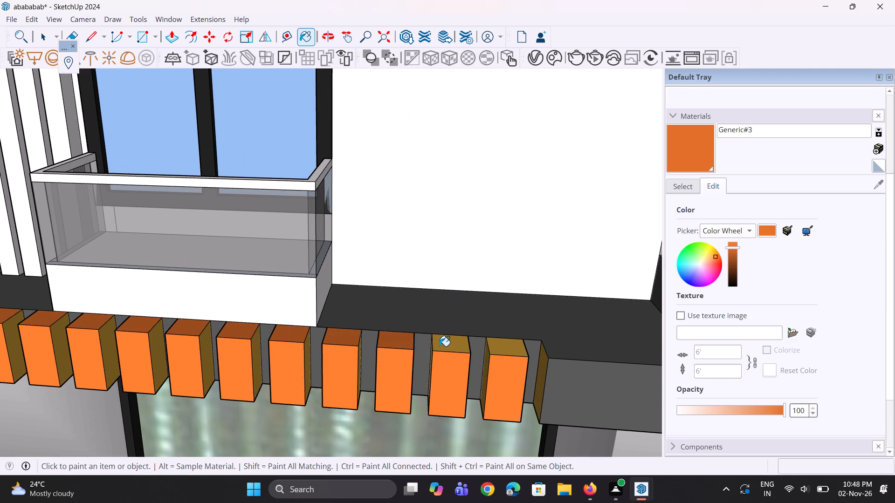
pyautogui.click(486, 349)
pyautogui.moveTo(512, 376); pyautogui.dragTo(533, 357, button='middle')
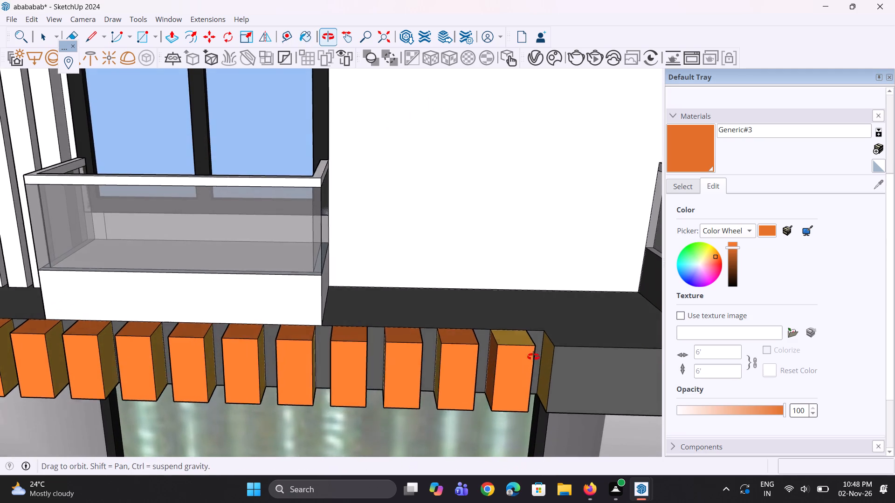
pyautogui.moveTo(533, 357); pyautogui.dragTo(387, 317, button='middle')
pyautogui.scroll(3, 444, 353)
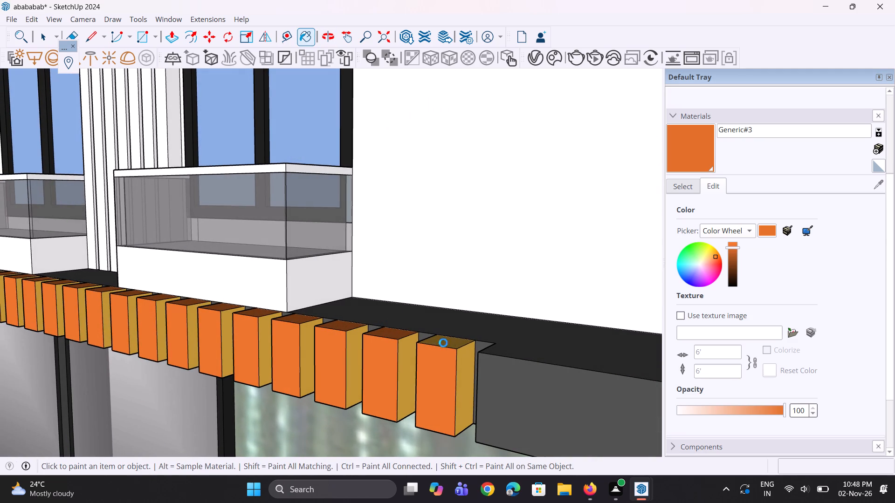
pyautogui.click(443, 342)
# Paint the right-hand side faces of the seven rightmost blocks in the row with Generic#3.
pyautogui.click(461, 365)
pyautogui.click(401, 381)
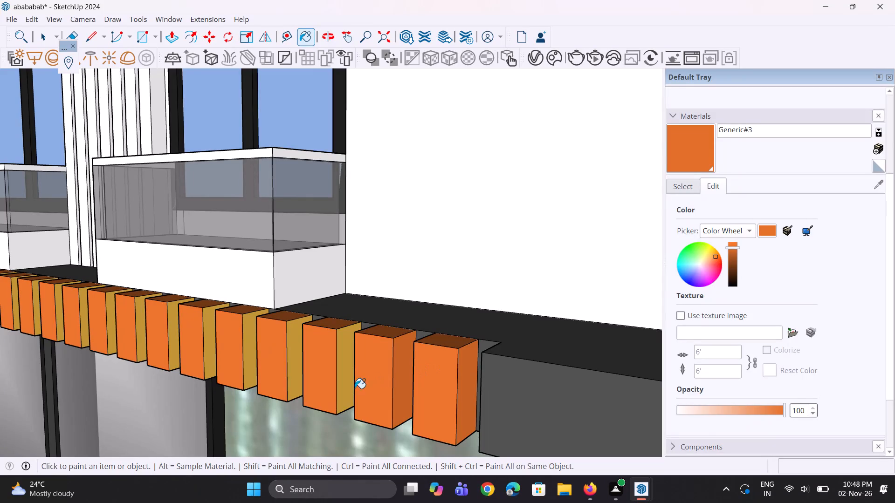
pyautogui.click(343, 381)
pyautogui.click(292, 378)
pyautogui.scroll(-8, 391, 393)
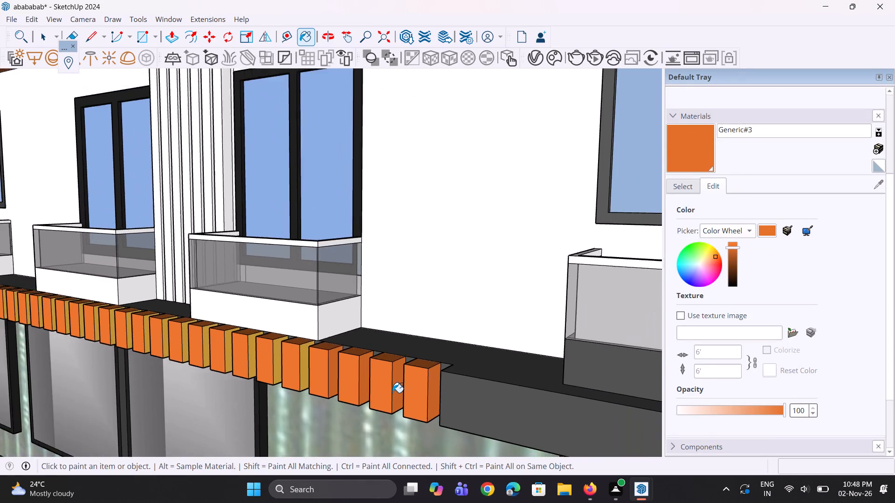
pyautogui.scroll(-3, 392, 393)
pyautogui.scroll(5, 295, 374)
pyautogui.scroll(4, 344, 373)
pyautogui.click(371, 371)
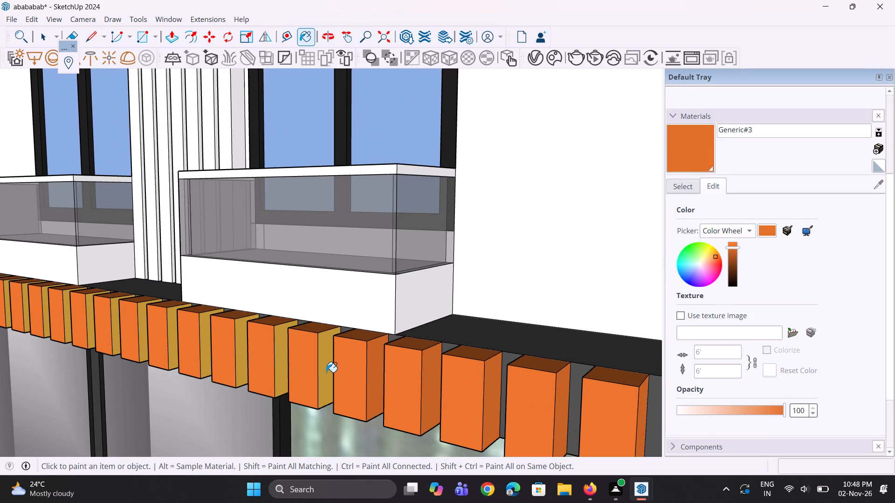
pyautogui.click(326, 373)
pyautogui.click(279, 366)
# Continue leftward along the row, painting the right-hand side faces of the next three blocks with Generic#3.
pyautogui.scroll(-5, 377, 424)
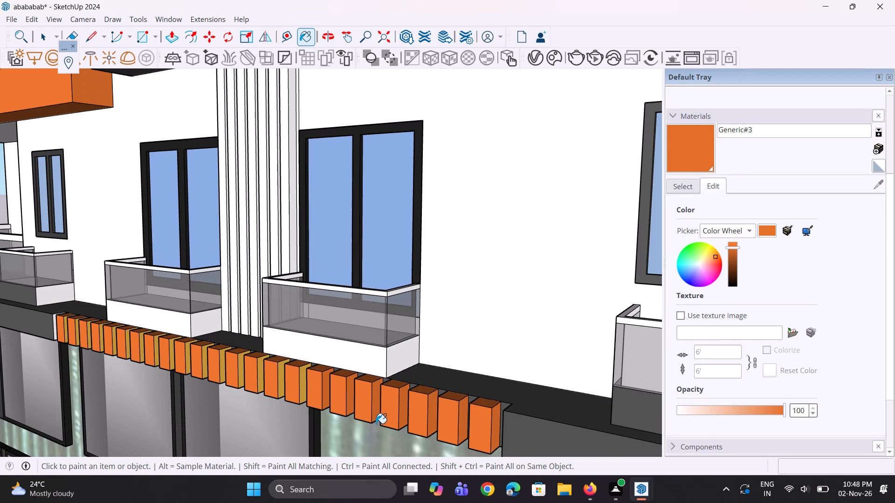
pyautogui.scroll(4, 244, 356)
pyautogui.scroll(3, 312, 385)
pyautogui.click(337, 401)
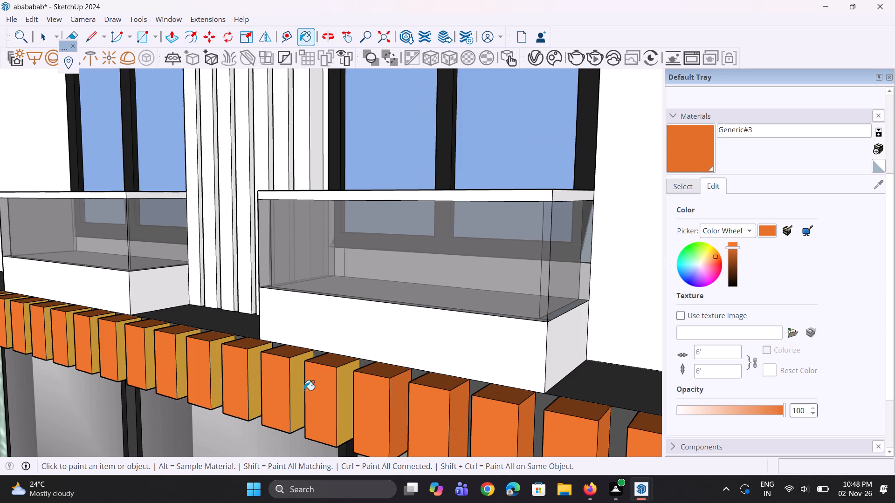
pyautogui.click(296, 387)
pyautogui.click(338, 397)
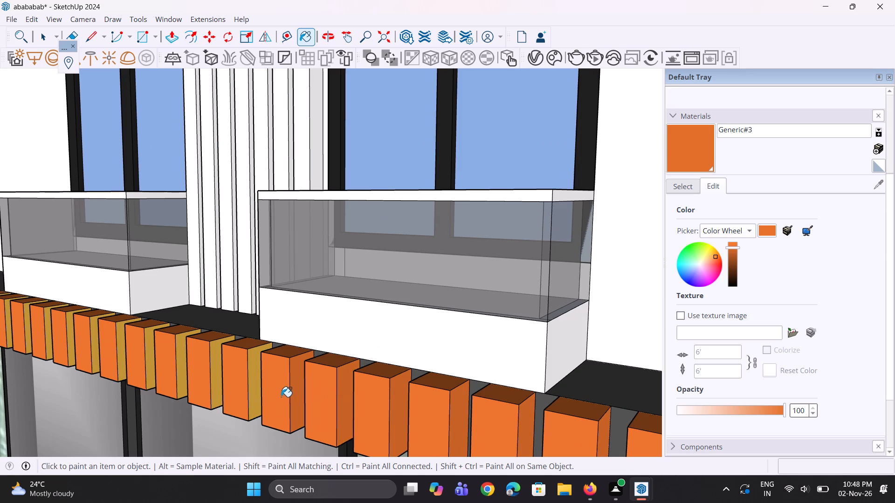
pyautogui.scroll(-16, 280, 398)
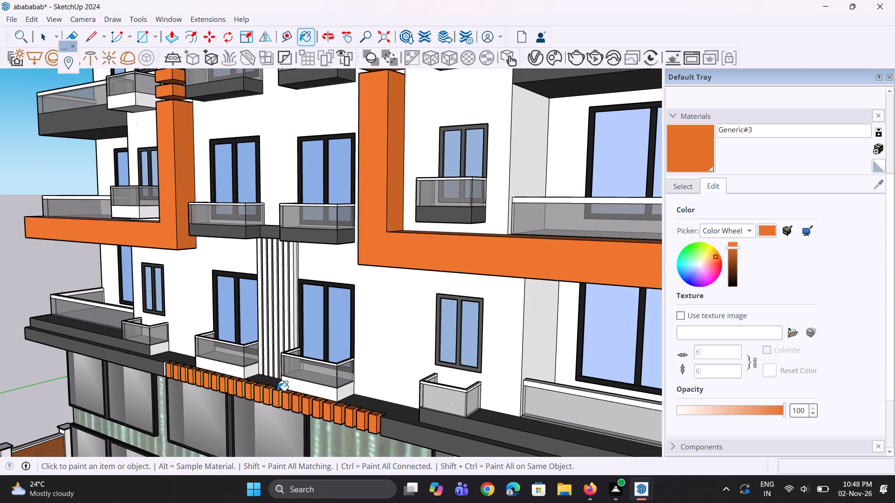
pyautogui.scroll(4, 218, 358)
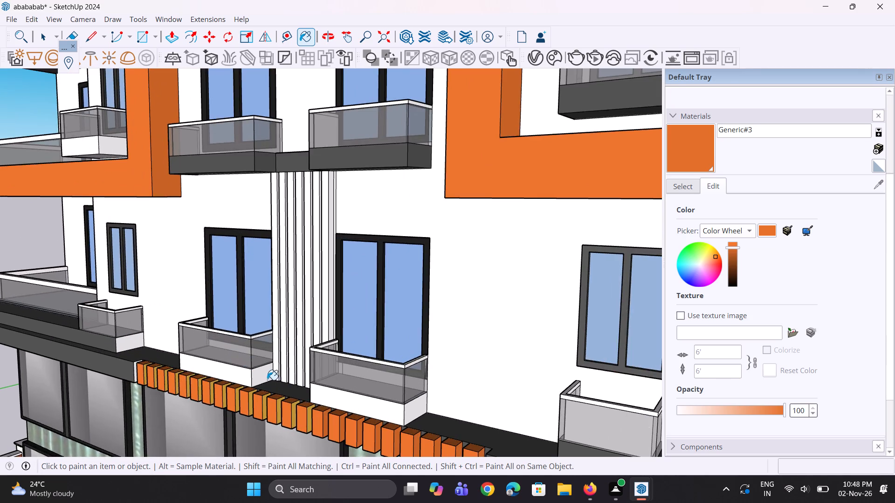
pyautogui.scroll(9, 317, 419)
pyautogui.click(298, 407)
# Paint the right-hand side faces of the next six blocks leftward, up to below the left-hand central balcony, with Generic#3.
pyautogui.scroll(-18, 362, 462)
pyautogui.scroll(10, 261, 402)
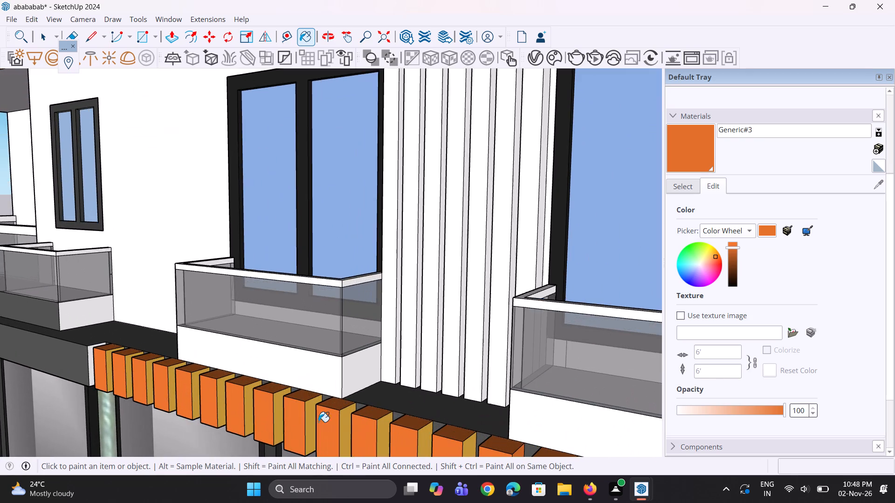
pyautogui.scroll(2, 466, 453)
pyautogui.click(469, 445)
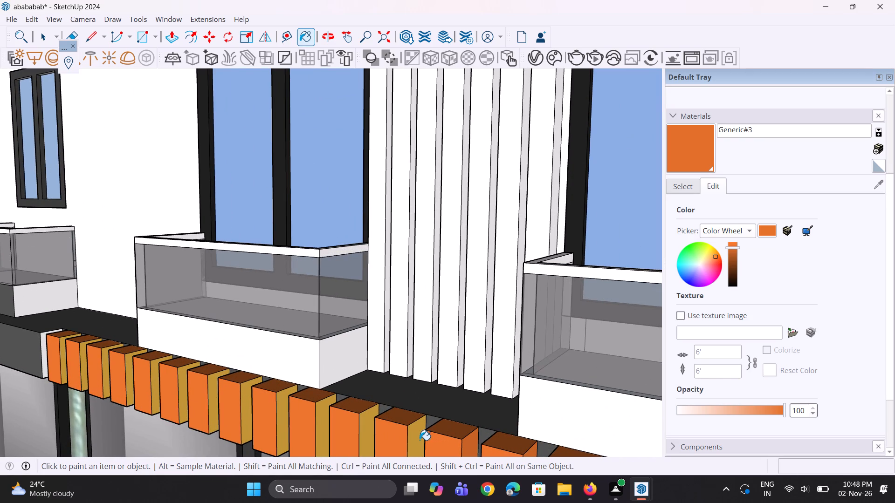
pyautogui.click(420, 440)
pyautogui.click(368, 422)
pyautogui.click(323, 421)
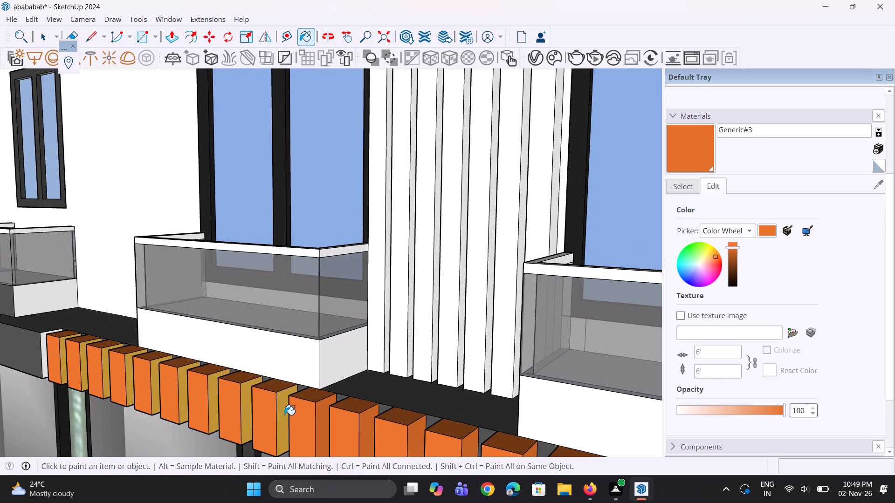
pyautogui.click(281, 417)
pyautogui.click(238, 404)
pyautogui.click(245, 404)
# Paint the right-hand side faces of the next three blocks, below the left-hand central balcony, with Generic#3.
pyautogui.scroll(-6, 292, 426)
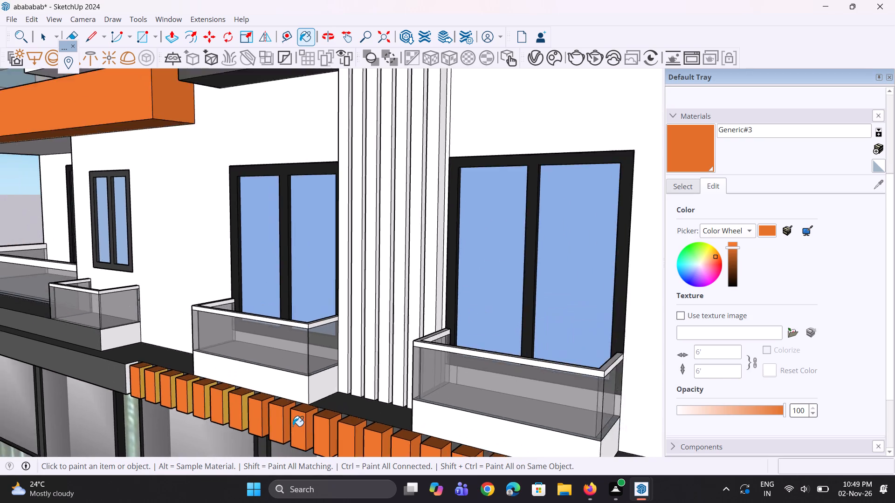
pyautogui.scroll(-4, 293, 426)
pyautogui.scroll(9, 256, 407)
pyautogui.click(257, 411)
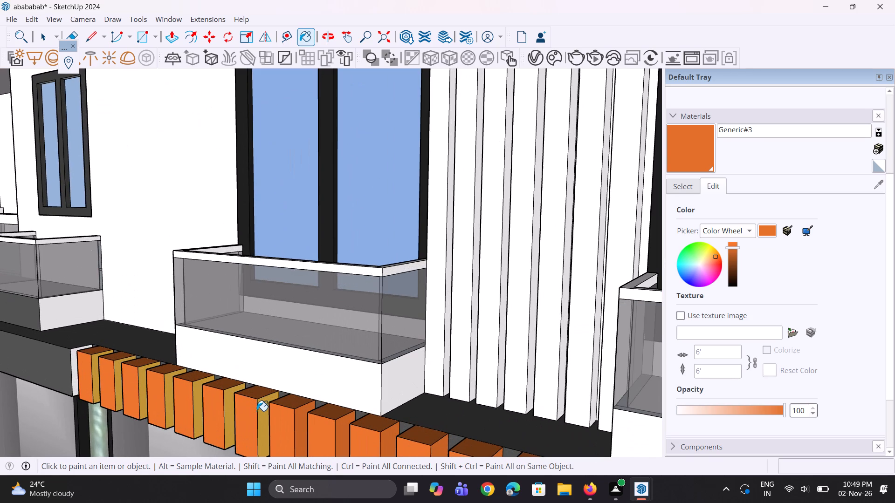
pyautogui.click(261, 414)
pyautogui.click(227, 408)
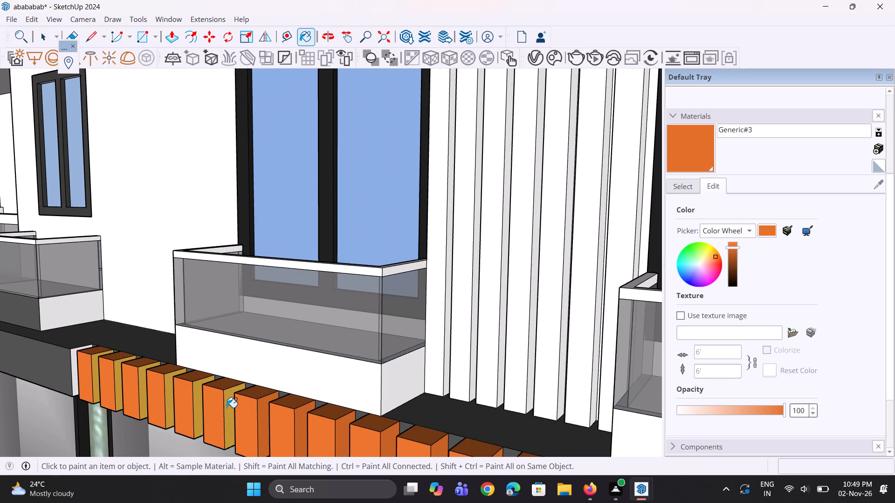
pyautogui.click(198, 402)
# Paint the right-hand side faces of the last four blocks at the row's left-hand end with Generic#3.
pyautogui.scroll(-10, 233, 426)
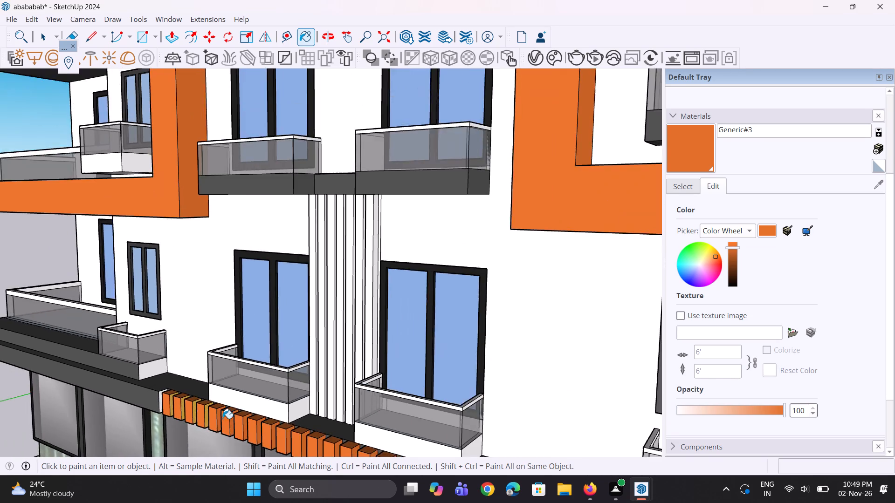
pyautogui.scroll(13, 192, 410)
pyautogui.click(221, 415)
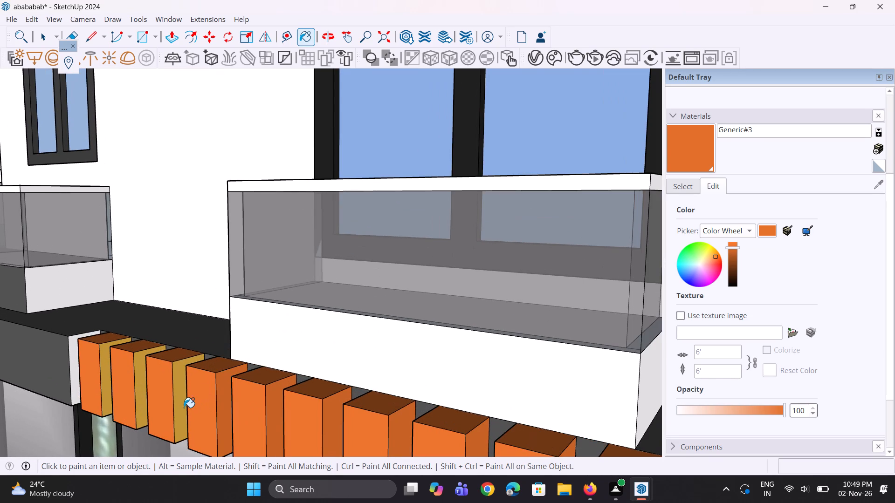
pyautogui.click(179, 409)
pyautogui.scroll(-12, 207, 419)
pyautogui.scroll(3, 178, 406)
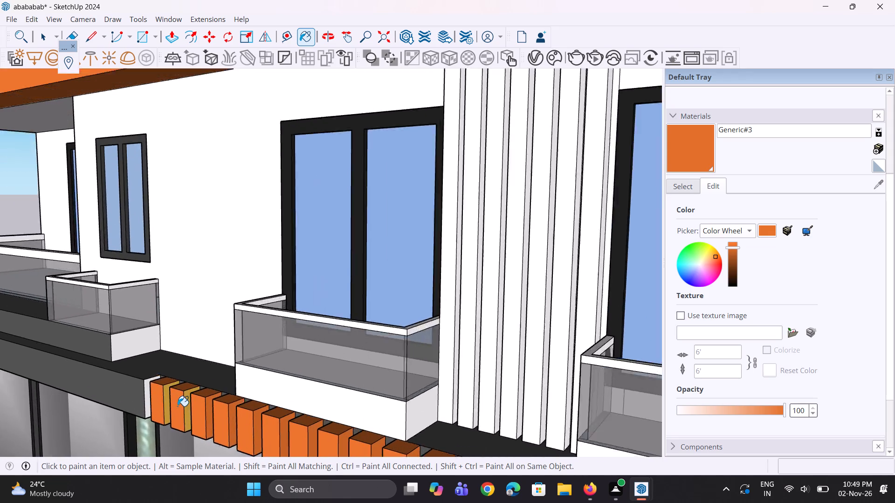
pyautogui.scroll(8, 178, 406)
pyautogui.click(191, 408)
pyautogui.click(148, 395)
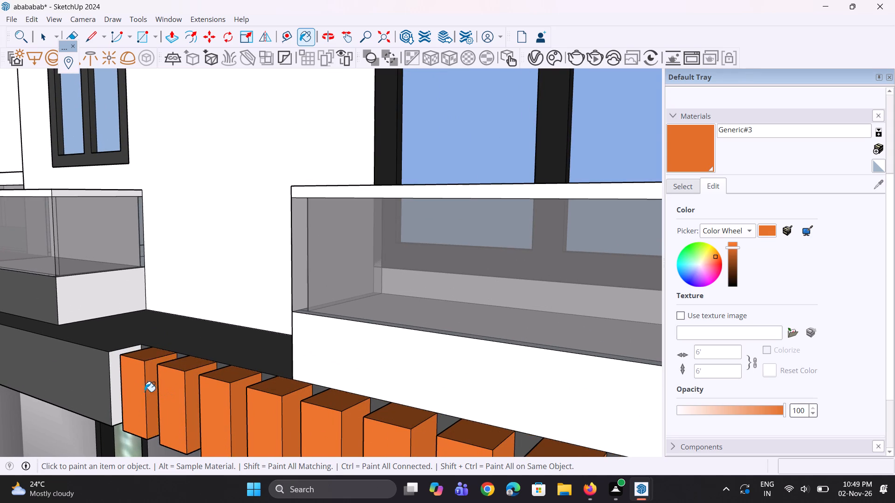
# From the row's left-hand end, paint the left-hand side faces of the three leftmost blocks with Generic#3.
pyautogui.moveTo(118, 380); pyautogui.dragTo(526, 371, button='middle')
pyautogui.scroll(1, 526, 372)
pyautogui.scroll(-3, 347, 343)
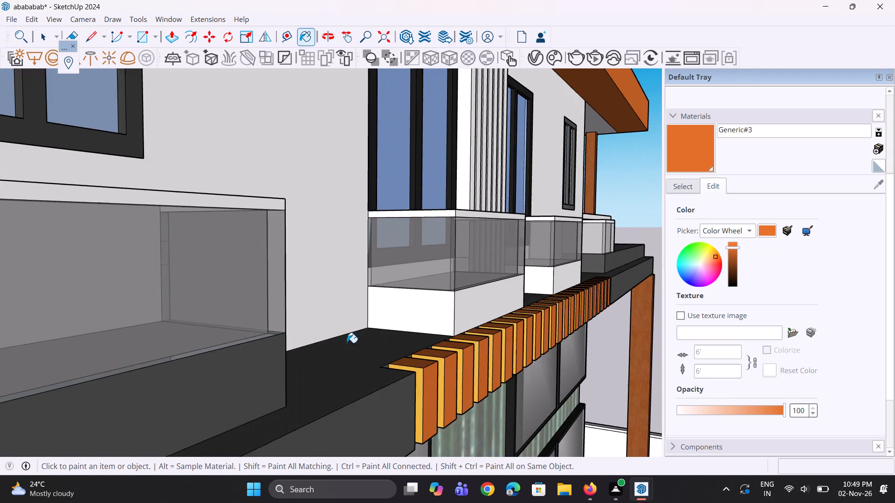
pyautogui.scroll(8, 422, 410)
pyautogui.click(414, 415)
pyautogui.click(459, 392)
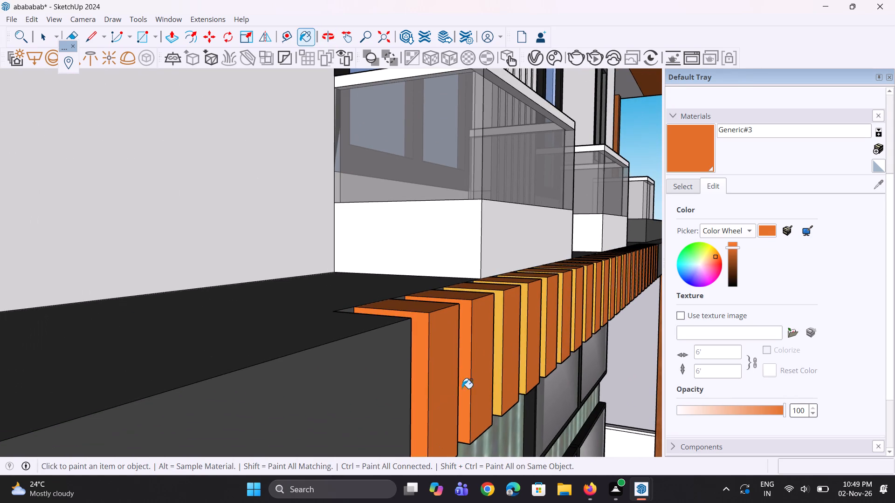
pyautogui.click(497, 372)
pyautogui.scroll(-12, 285, 370)
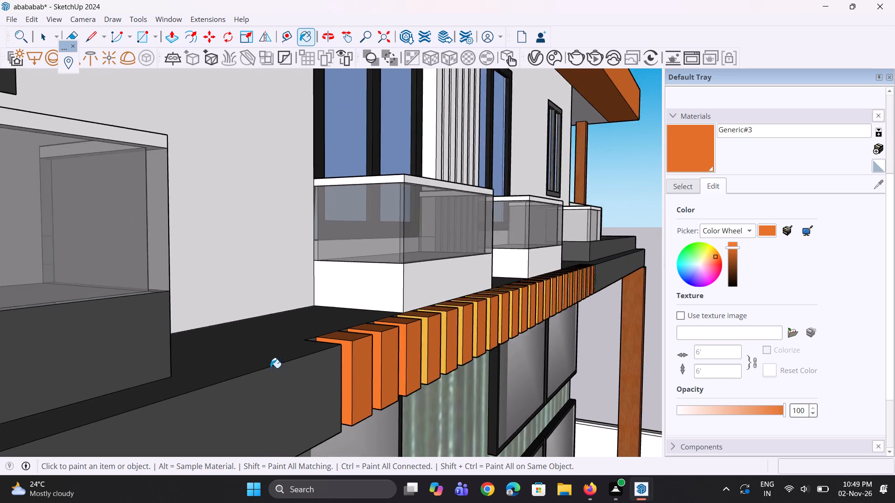
# Paint the left-hand side faces of the next four blocks rightward, alongside the left-hand central balcony, with Generic#3.
pyautogui.scroll(6, 388, 348)
pyautogui.scroll(3, 426, 323)
pyautogui.click(417, 324)
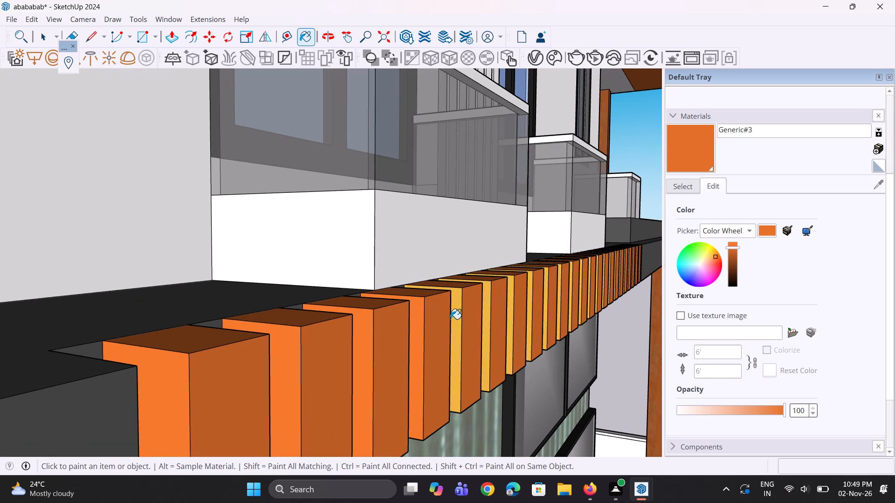
pyautogui.click(453, 316)
pyautogui.click(487, 305)
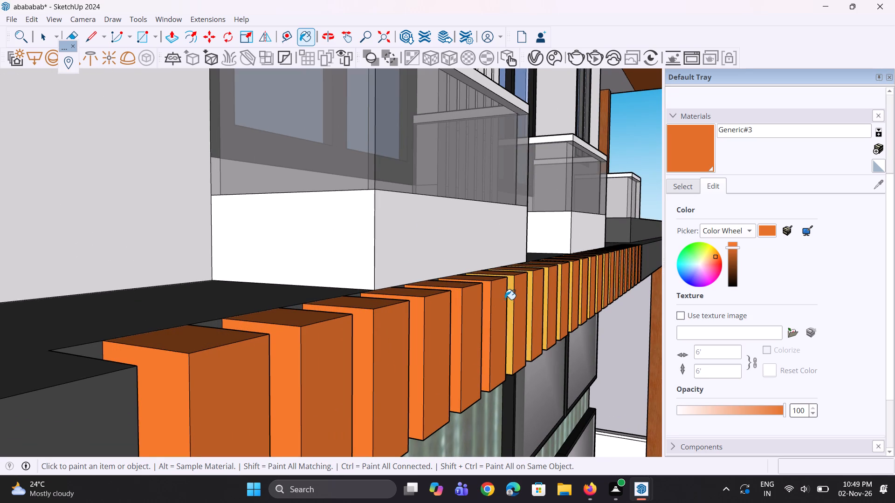
pyautogui.click(511, 298)
# Paint the left-hand side faces of the following four blocks, continuing rightward past the left-hand central balcony, with Generic#3.
pyautogui.scroll(-10, 154, 339)
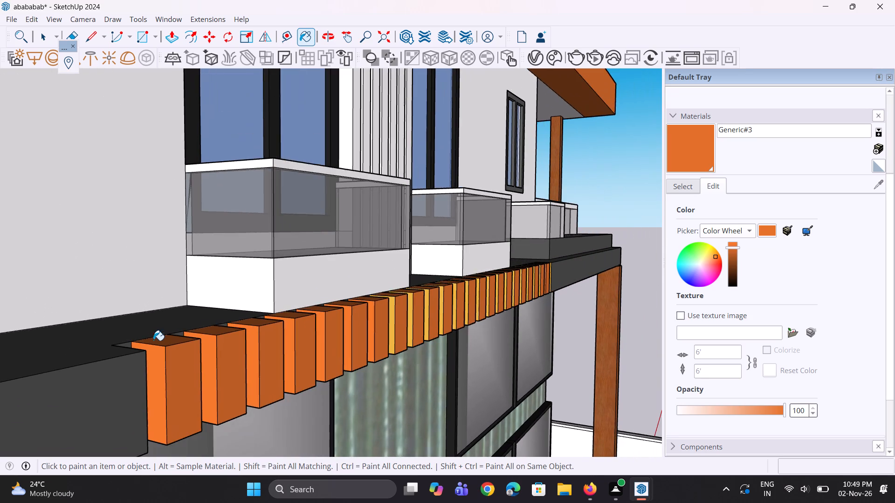
pyautogui.moveTo(443, 287); pyautogui.dragTo(427, 314, button='middle')
pyautogui.scroll(5, 412, 301)
pyautogui.scroll(3, 379, 350)
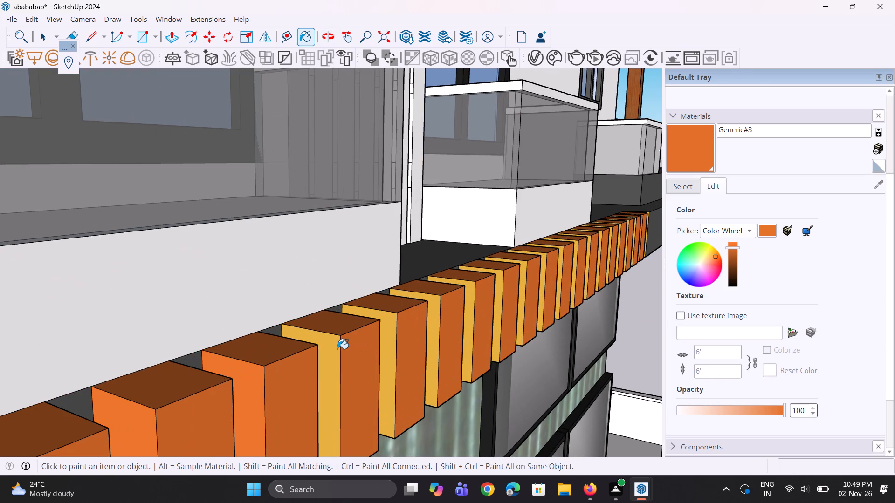
pyautogui.click(329, 349)
pyautogui.click(383, 331)
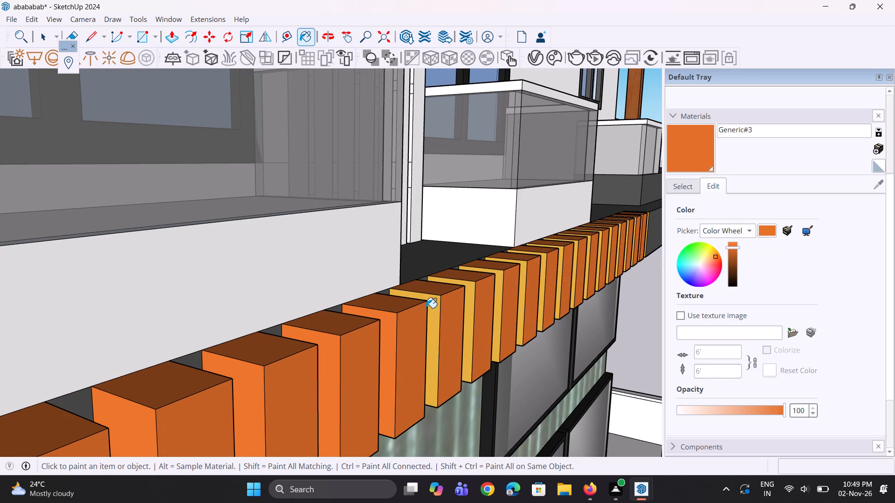
pyautogui.click(426, 308)
pyautogui.click(431, 314)
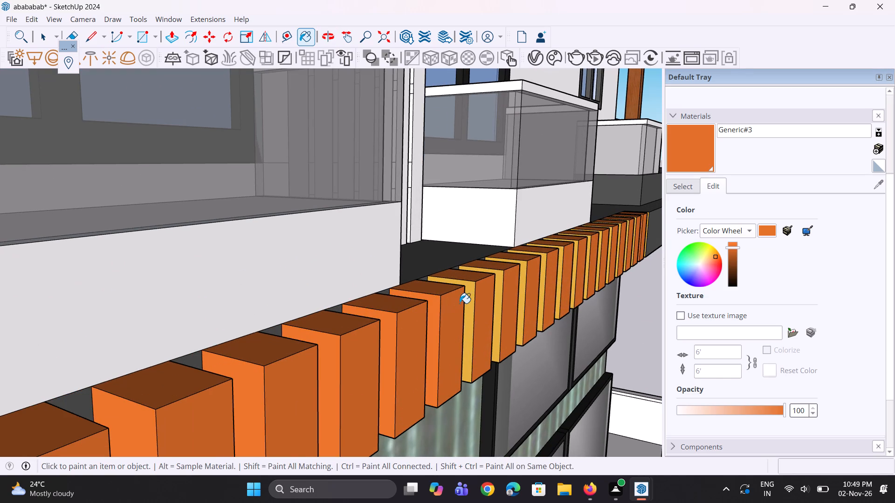
pyautogui.click(467, 299)
# Paint the left-hand side faces of the next four blocks, leading up to the right-hand central balcony, with Generic#3.
pyautogui.scroll(-5, 265, 379)
pyautogui.scroll(-6, 225, 370)
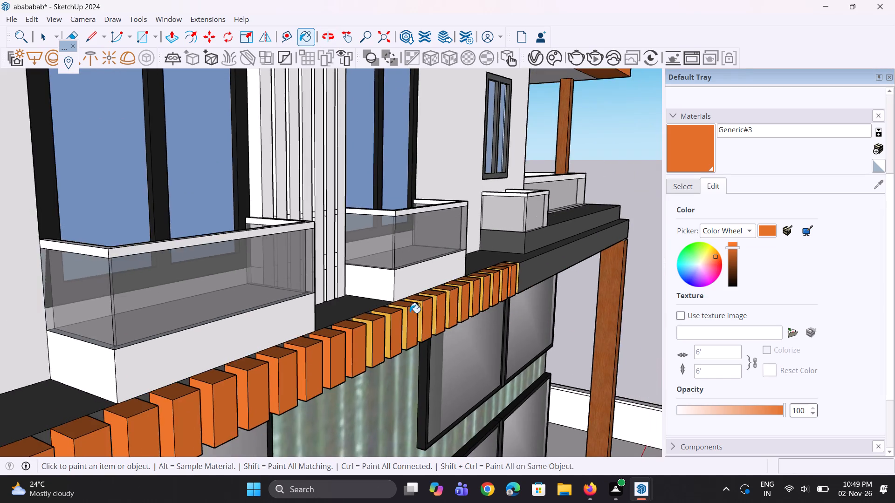
pyautogui.scroll(5, 484, 290)
pyautogui.scroll(3, 233, 367)
pyautogui.click(229, 372)
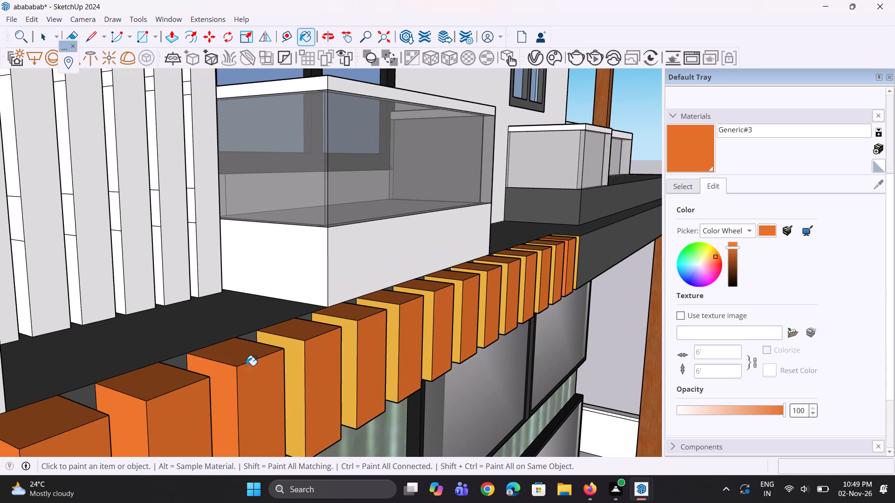
pyautogui.click(293, 353)
pyautogui.click(351, 333)
pyautogui.click(389, 319)
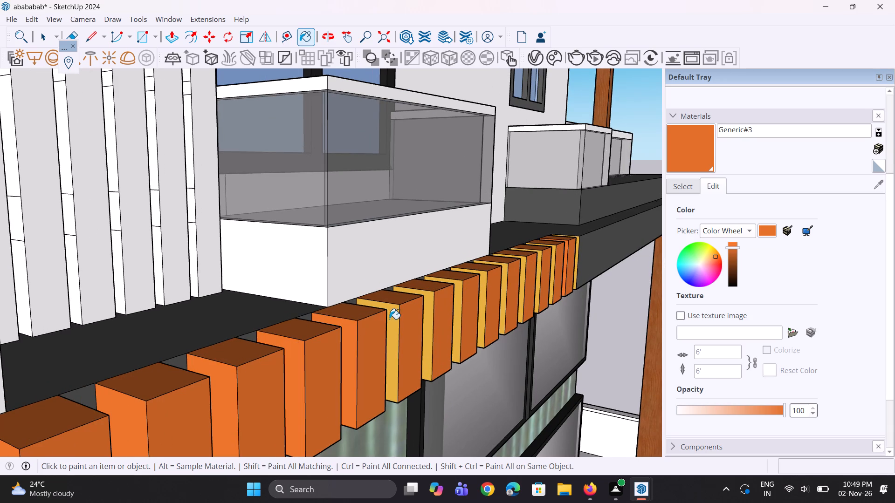
# From the row's right-hand end, paint the remaining yellow left-hand side faces of the end block and five nearby blocks with Generic#3.
pyautogui.scroll(-11, 139, 404)
pyautogui.scroll(5, 352, 345)
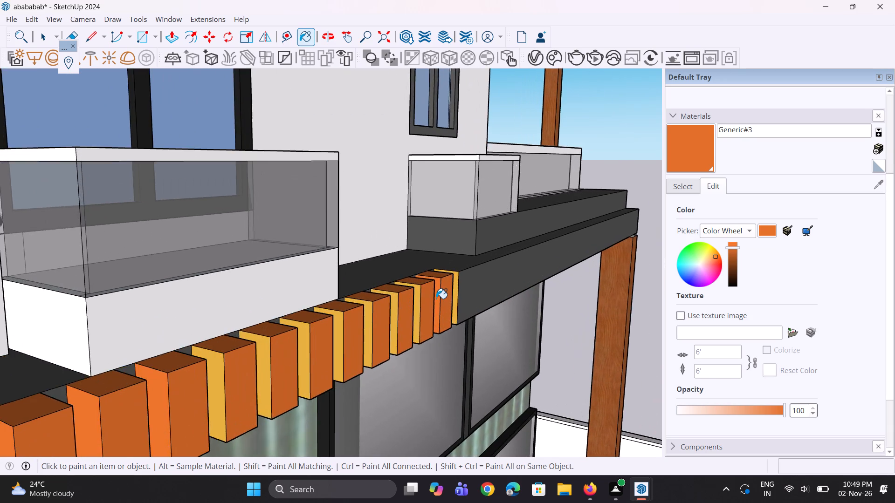
pyautogui.scroll(5, 436, 299)
pyautogui.click(462, 278)
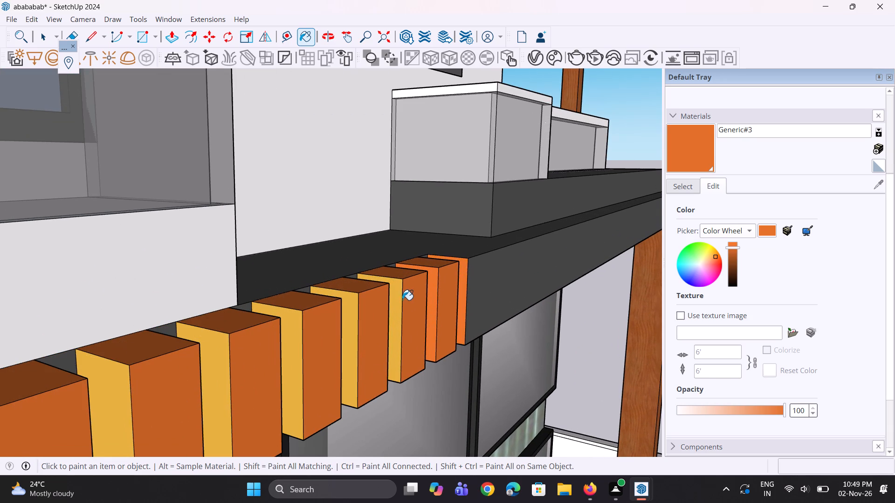
pyautogui.click(393, 306)
pyautogui.click(350, 333)
pyautogui.click(292, 350)
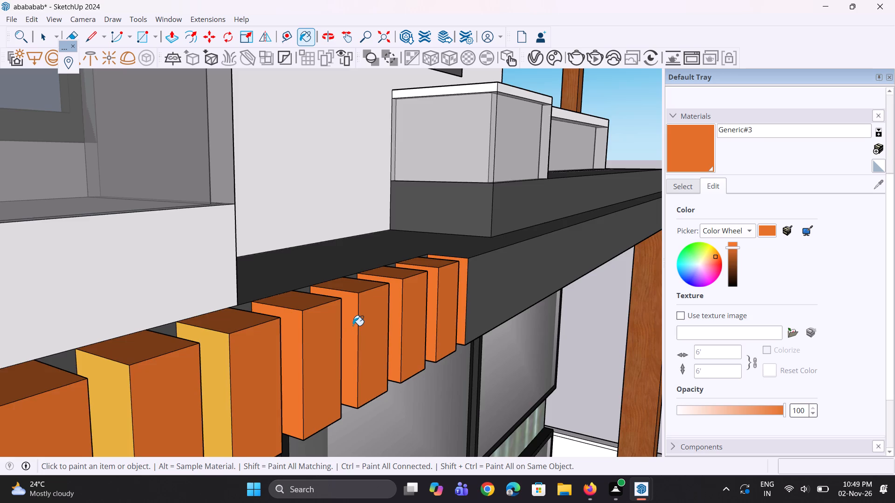
pyautogui.scroll(-6, 353, 326)
pyautogui.scroll(2, 305, 359)
pyautogui.click(289, 362)
pyautogui.click(232, 381)
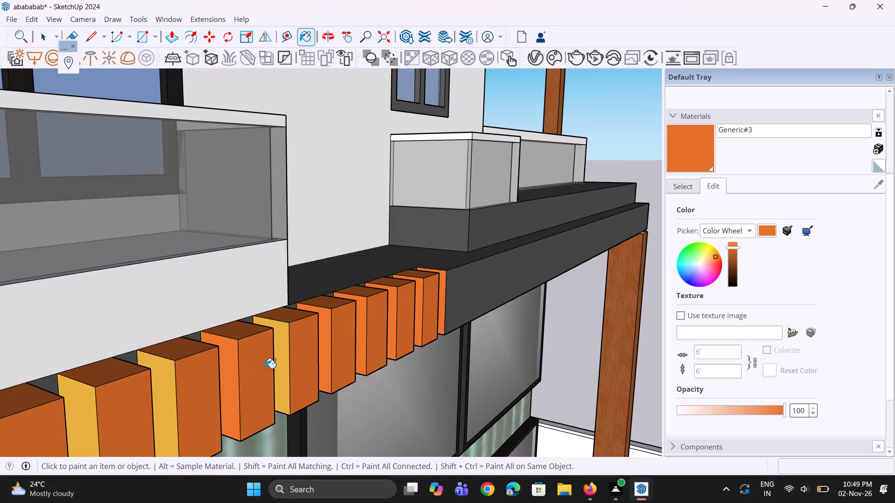
pyautogui.click(283, 362)
# Paint the last two yellow left-hand side faces, below the right-hand central balcony, with Generic#3.
pyautogui.scroll(-10, 317, 333)
pyautogui.moveTo(249, 376); pyautogui.dragTo(262, 364, button='middle')
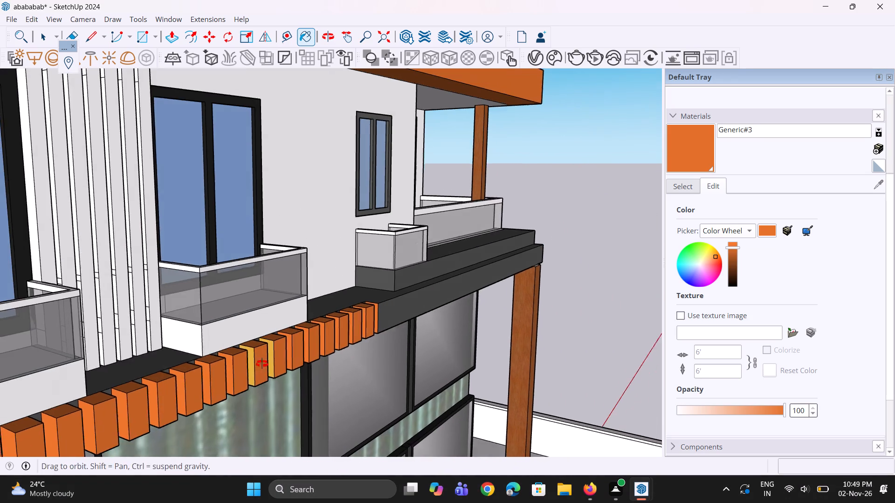
pyautogui.moveTo(262, 364); pyautogui.dragTo(268, 355, button='middle')
pyautogui.scroll(9, 265, 349)
pyautogui.click(254, 352)
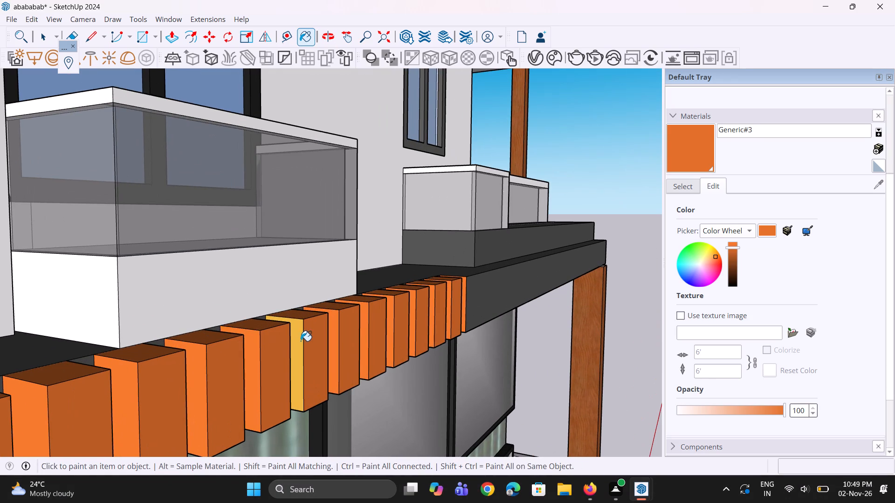
pyautogui.click(289, 344)
pyautogui.click(294, 343)
# From below the block row, paint the first three yellow undersides at its right-hand end with Generic#3.
pyautogui.moveTo(303, 359); pyautogui.dragTo(314, 221, button='middle')
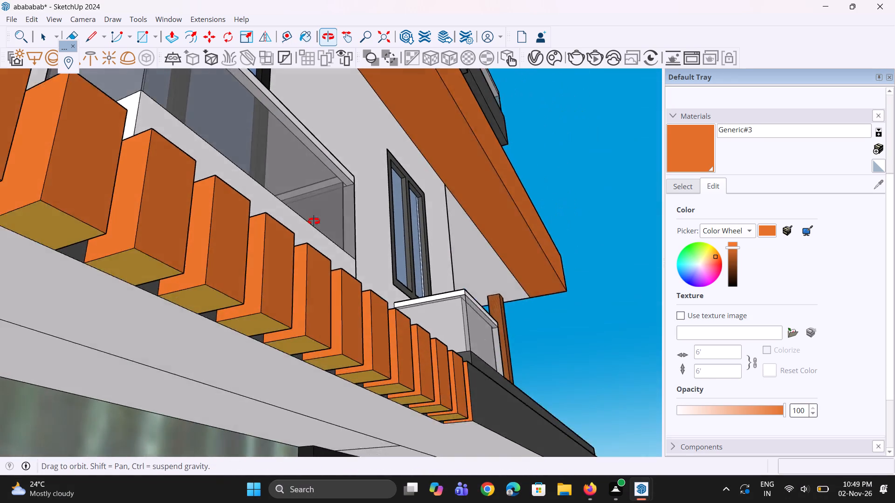
pyautogui.moveTo(314, 221); pyautogui.dragTo(322, 203, button='middle')
pyautogui.scroll(-5, 262, 335)
pyautogui.scroll(7, 402, 397)
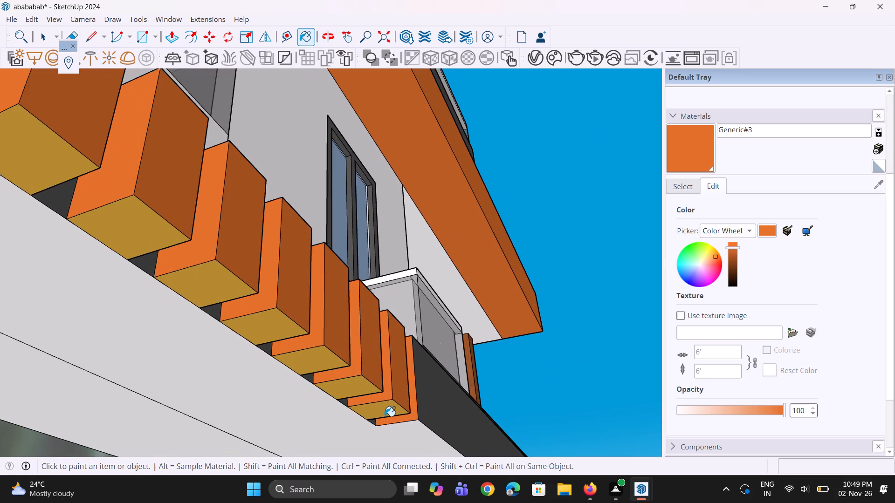
pyautogui.click(385, 415)
pyautogui.click(361, 393)
pyautogui.click(319, 366)
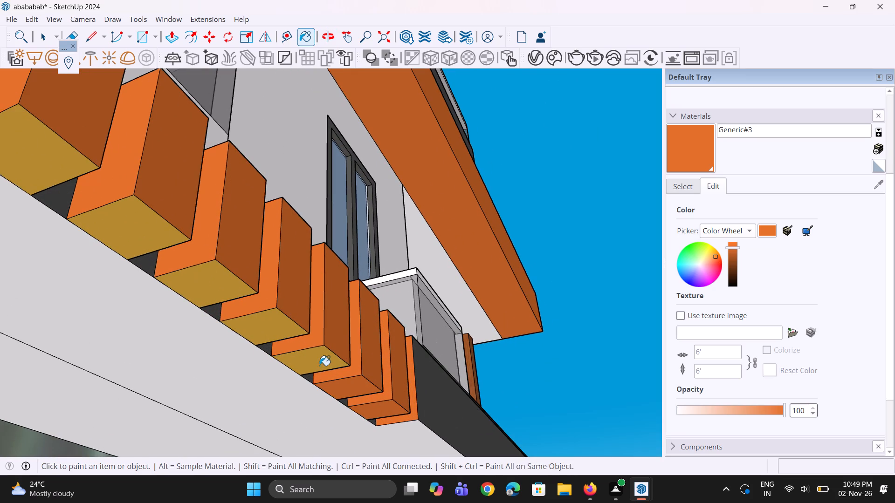
# Paint the undersides of the next five blocks leftward, below the right-hand central balcony, with Generic#3.
pyautogui.scroll(-9, 346, 413)
pyautogui.moveTo(315, 389); pyautogui.dragTo(309, 371, button='middle')
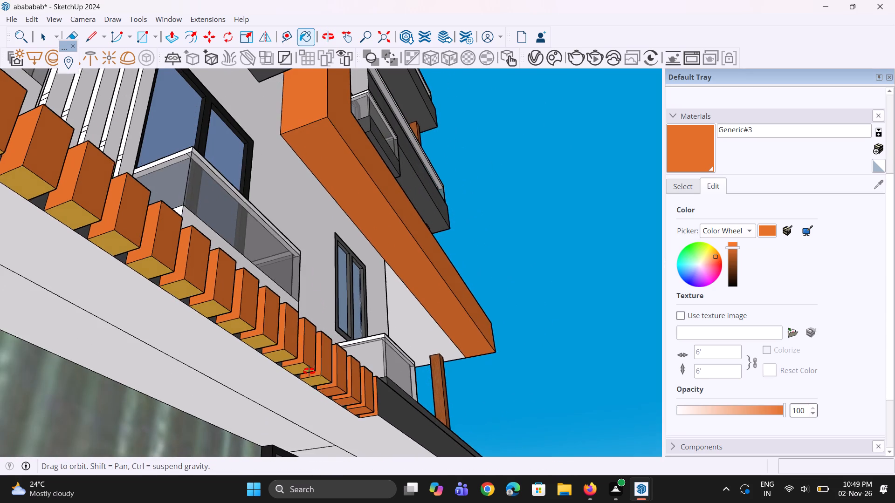
pyautogui.moveTo(309, 371); pyautogui.dragTo(307, 338, button='middle')
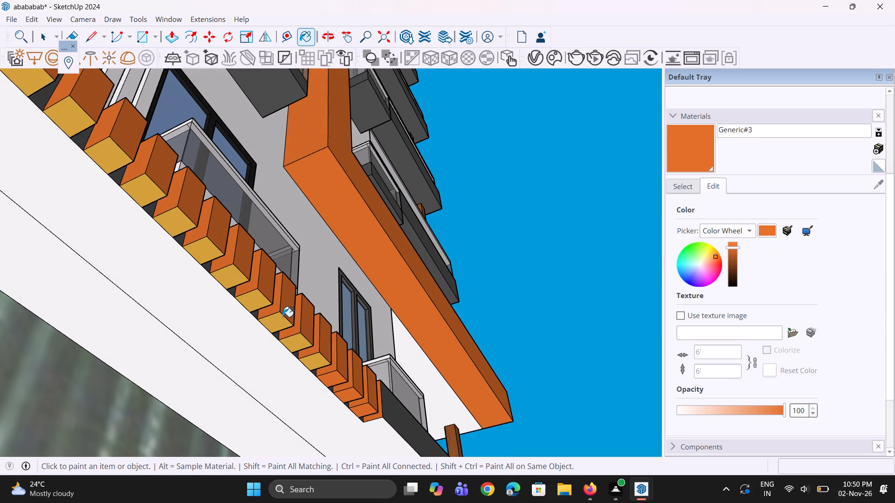
pyautogui.scroll(-4, 226, 295)
pyautogui.scroll(2, 280, 357)
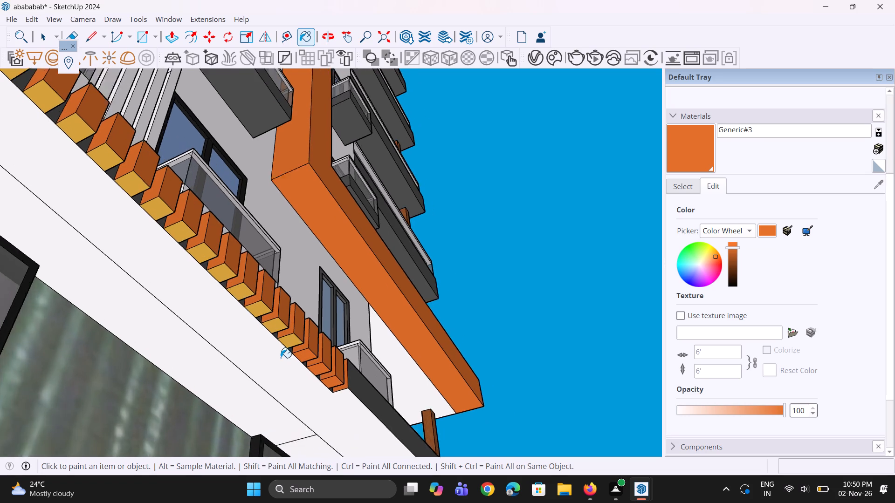
pyautogui.scroll(5, 281, 358)
pyautogui.click(290, 332)
pyautogui.click(267, 307)
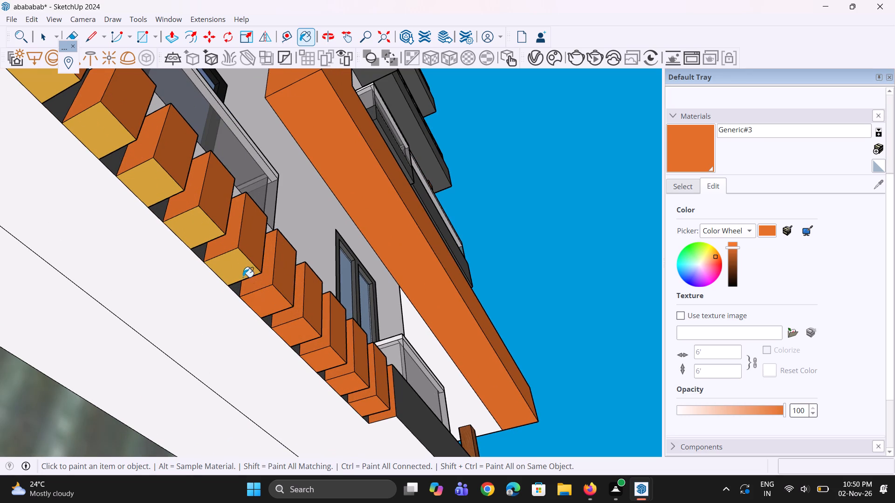
pyautogui.click(239, 271)
pyautogui.click(195, 239)
pyautogui.scroll(-5, 201, 347)
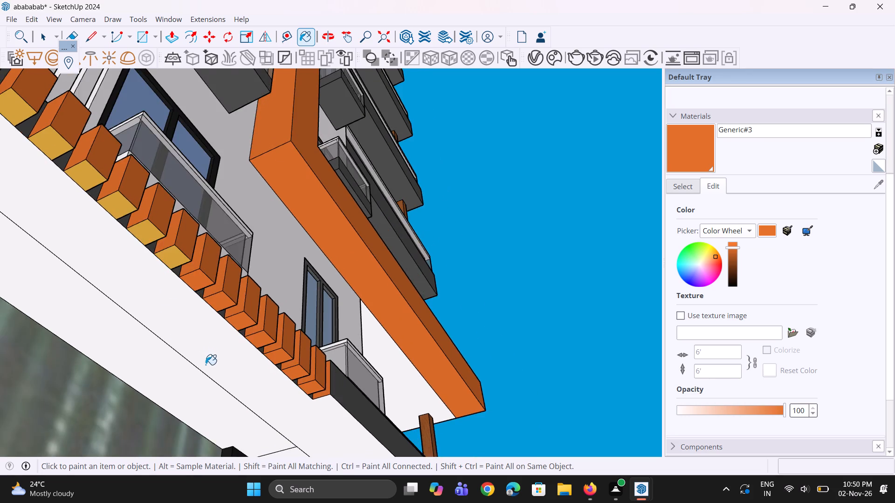
pyautogui.scroll(-5, 206, 366)
pyautogui.scroll(6, 178, 318)
pyautogui.click(188, 298)
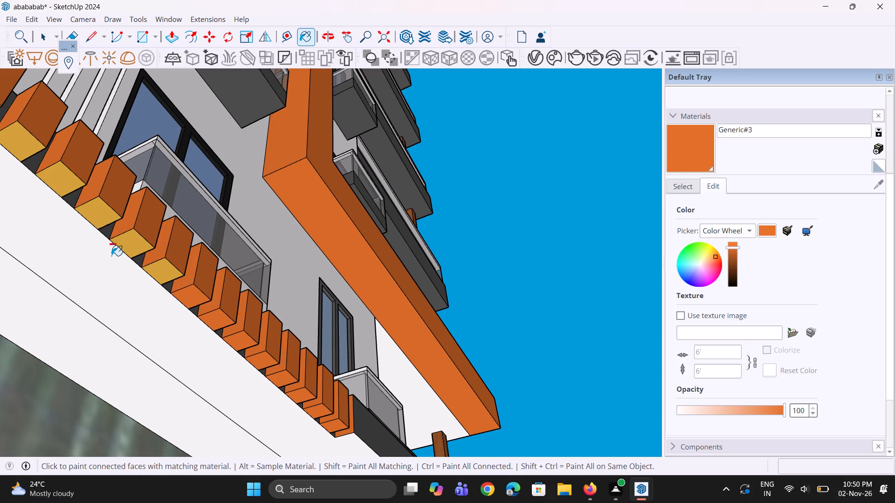
# Save the model.
pyautogui.hotkey('ctrl', 's')
pyautogui.hotkey('ctrl', 's')
pyautogui.hotkey('ctrl', 's')
pyautogui.hotkey('ctrl', 's')
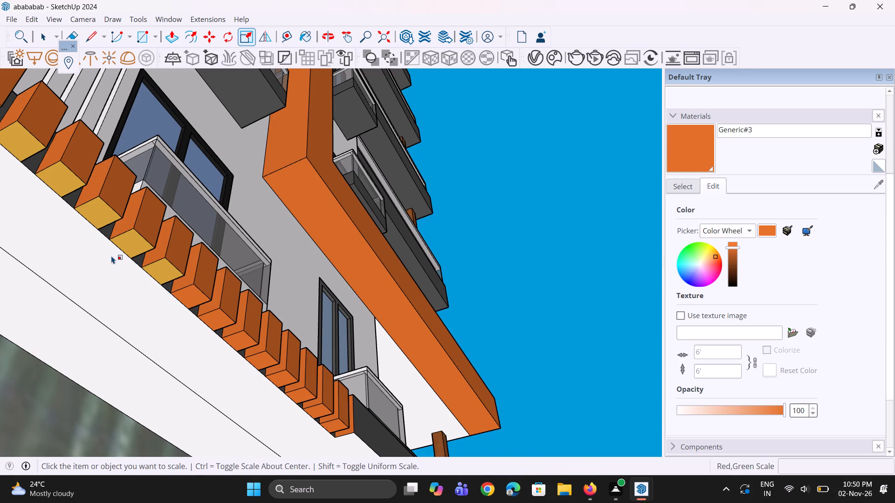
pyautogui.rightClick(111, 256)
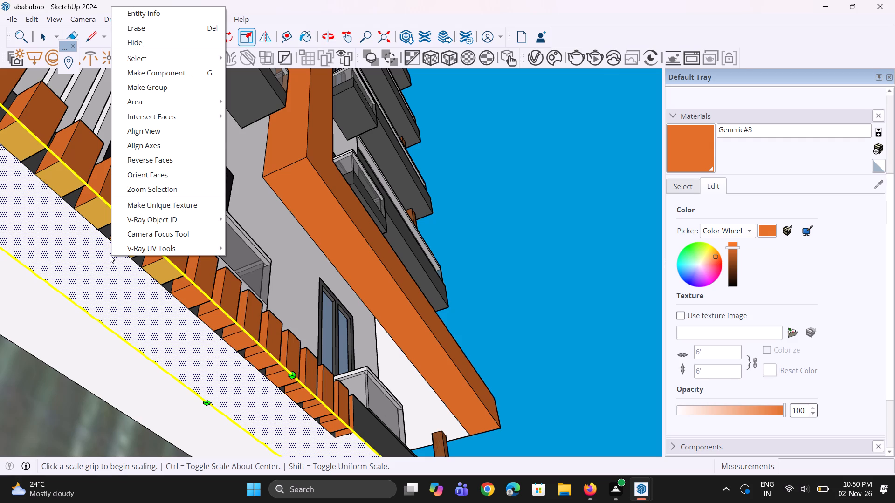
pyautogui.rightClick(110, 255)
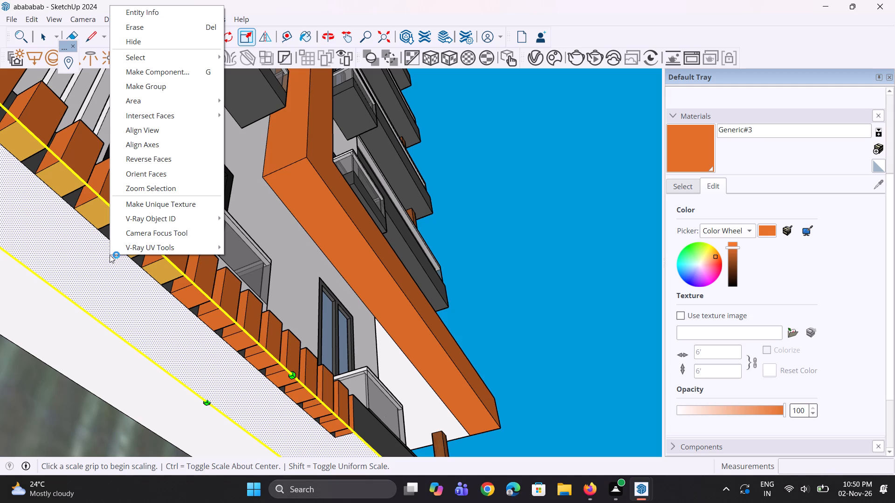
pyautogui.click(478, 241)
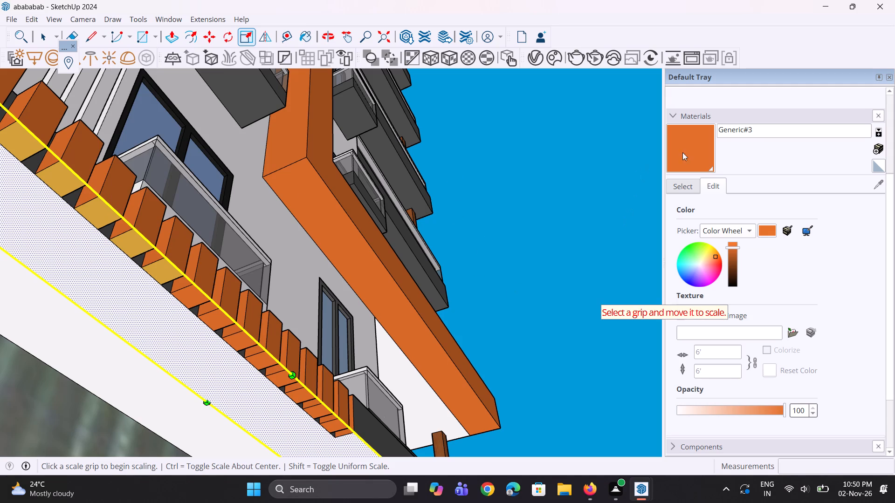
# Resume painting with Generic#3 and cover the undersides of the next four blocks leftward.
pyautogui.click(699, 147)
pyautogui.scroll(-5, 371, 352)
pyautogui.scroll(4, 217, 319)
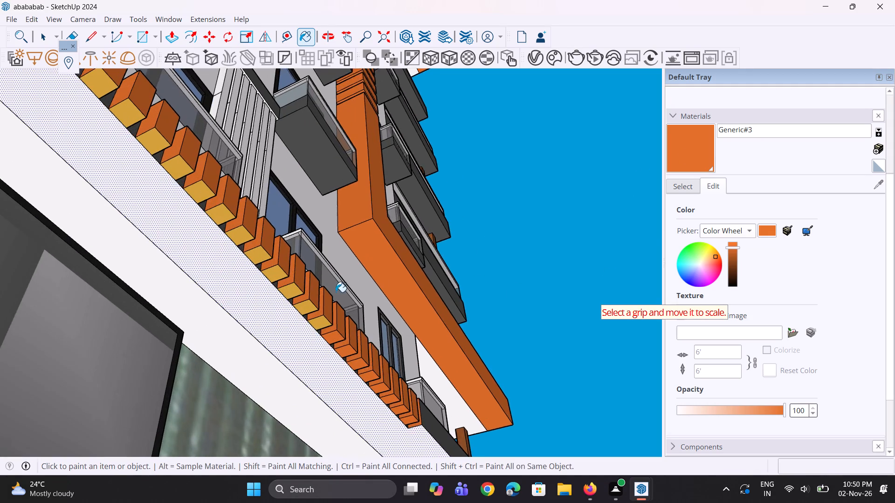
pyautogui.scroll(3, 329, 307)
pyautogui.click(319, 324)
pyautogui.click(298, 305)
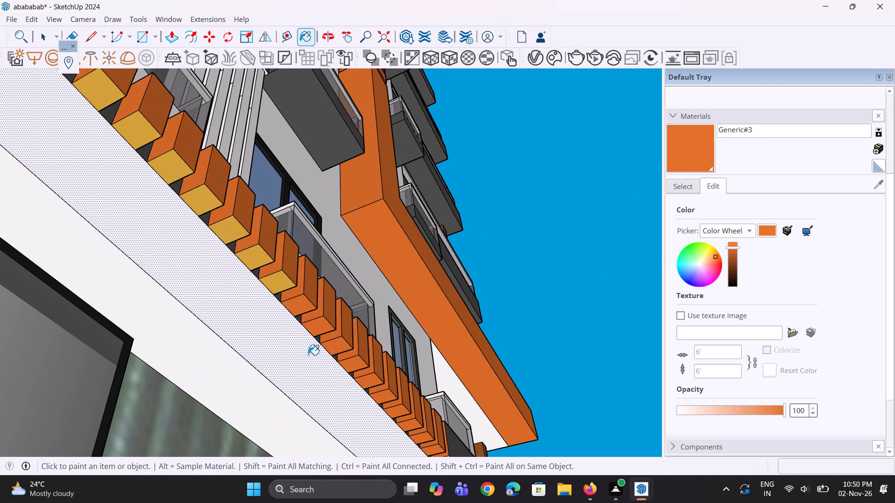
pyautogui.scroll(-11, 310, 359)
pyautogui.scroll(8, 307, 330)
pyautogui.click(300, 337)
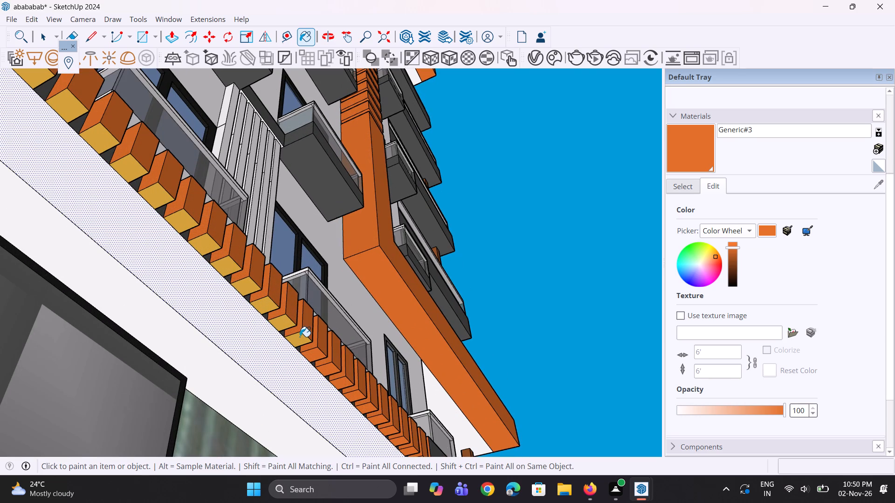
pyautogui.click(280, 326)
# Paint the undersides of the next three blocks leftward, near the white vertical fins between the central balconies, with Generic#3.
pyautogui.scroll(-10, 328, 384)
pyautogui.scroll(11, 294, 367)
pyautogui.click(325, 353)
pyautogui.click(311, 342)
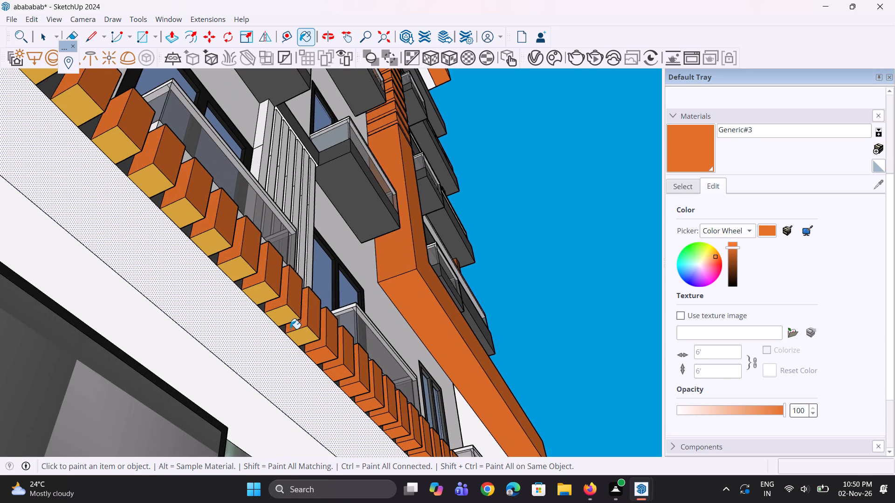
pyautogui.click(283, 320)
pyautogui.click(299, 336)
# Paint the undersides of the next three blocks leftward, below the left-hand central balcony, with Generic#3.
pyautogui.scroll(-6, 311, 390)
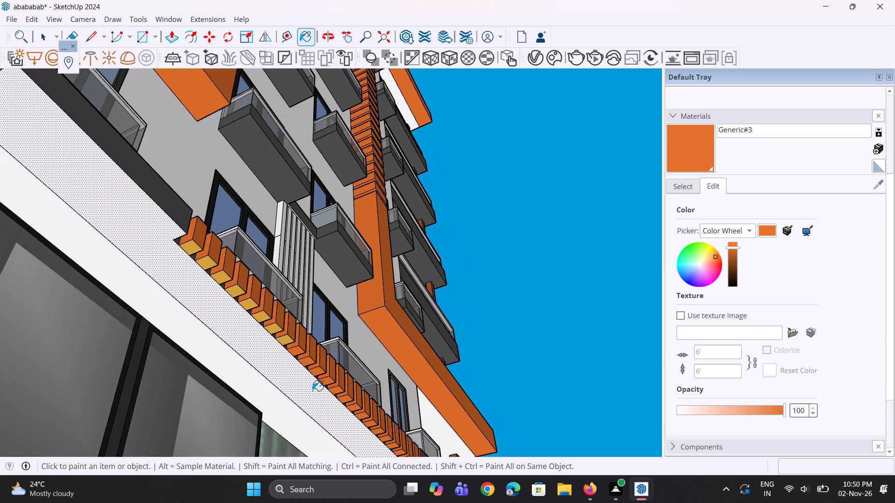
pyautogui.scroll(-3, 312, 391)
pyautogui.scroll(9, 283, 346)
pyautogui.click(296, 358)
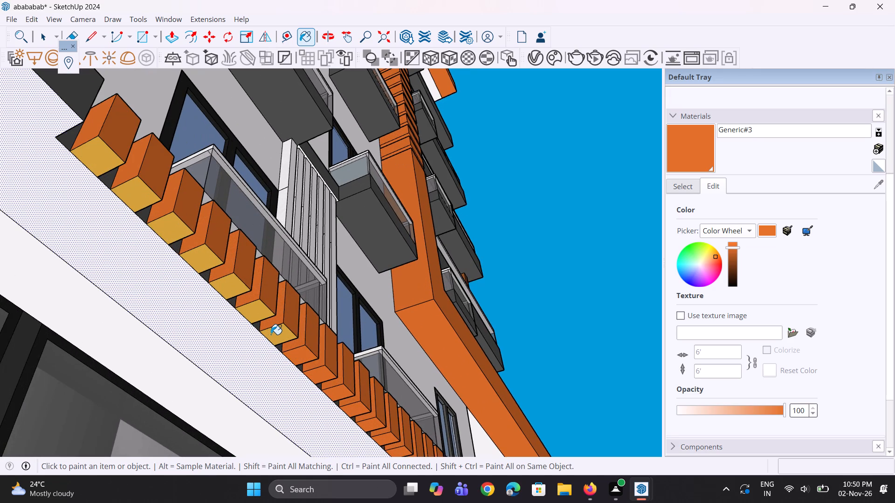
pyautogui.click(271, 334)
pyautogui.click(257, 312)
pyautogui.scroll(-5, 255, 395)
pyautogui.scroll(1, 203, 308)
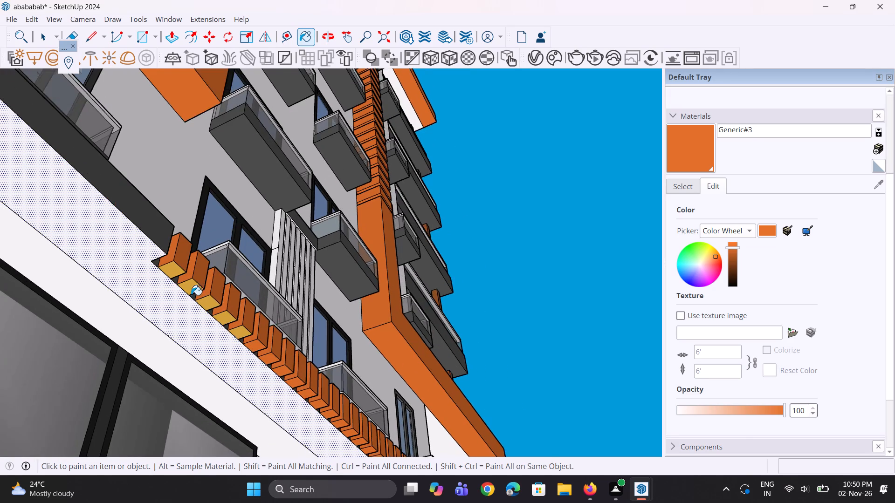
# Paint the undersides of the last five blocks at the left end of the row above the shopfront with Generic#3.
pyautogui.scroll(2, 191, 295)
pyautogui.scroll(3, 149, 264)
pyautogui.click(169, 258)
pyautogui.click(207, 290)
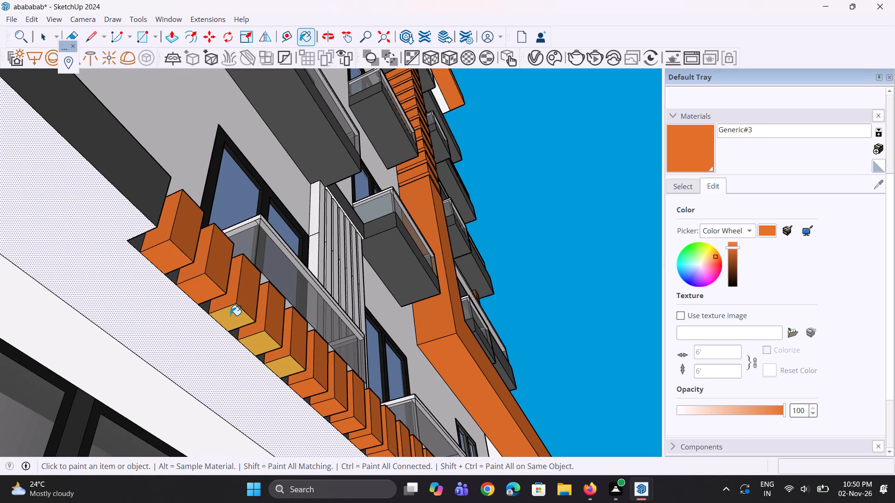
pyautogui.click(230, 317)
pyautogui.click(260, 342)
pyautogui.click(284, 367)
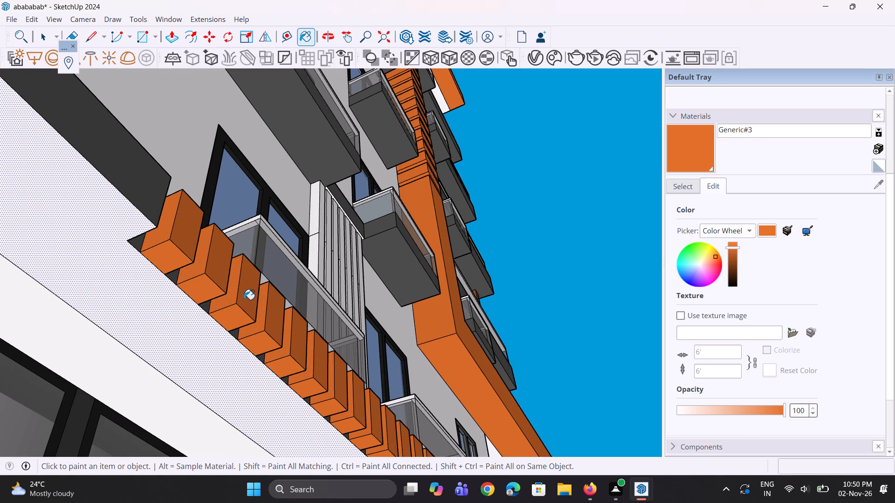
# Paint the front, top and left side of the rightmost slat below the roof railing with Generic#3.
pyautogui.scroll(-6, 243, 299)
pyautogui.moveTo(247, 272); pyautogui.dragTo(97, 385, button='middle')
pyautogui.scroll(-5, 168, 214)
pyautogui.moveTo(241, 301); pyautogui.dragTo(213, 401, button='middle')
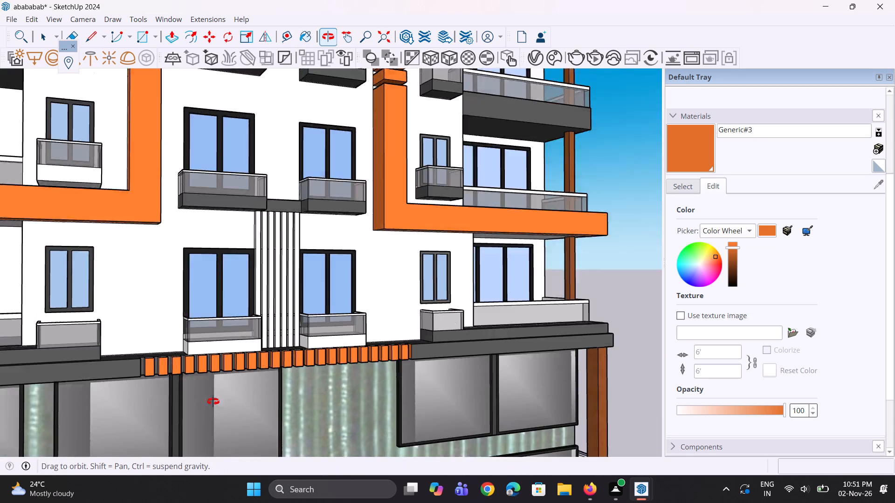
pyautogui.moveTo(213, 401); pyautogui.dragTo(186, 475, button='middle')
pyautogui.scroll(-5, 228, 404)
pyautogui.scroll(-12, 303, 374)
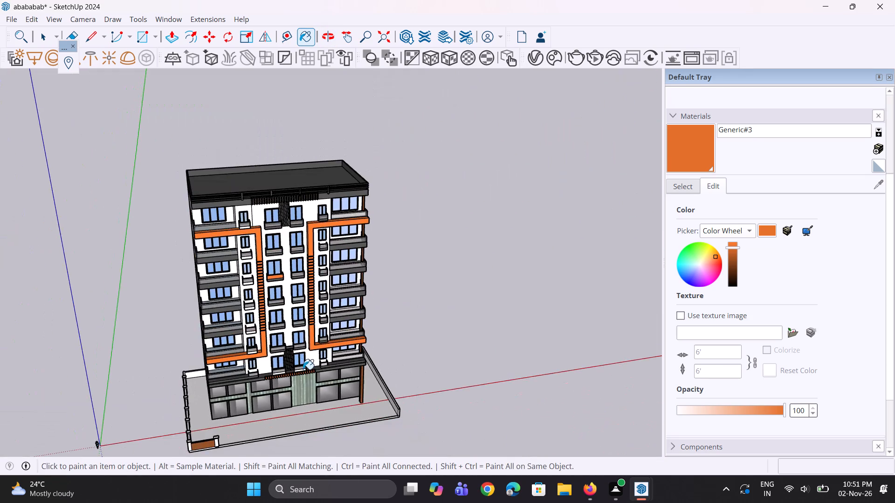
pyautogui.moveTo(274, 238); pyautogui.dragTo(263, 166, button='middle')
pyautogui.scroll(1, 271, 231)
pyautogui.scroll(13, 307, 163)
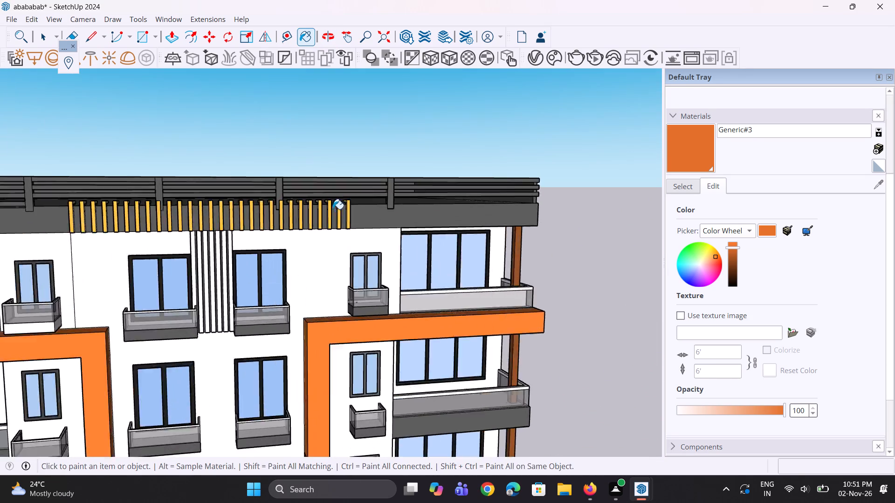
pyautogui.scroll(15, 333, 209)
pyautogui.click(344, 212)
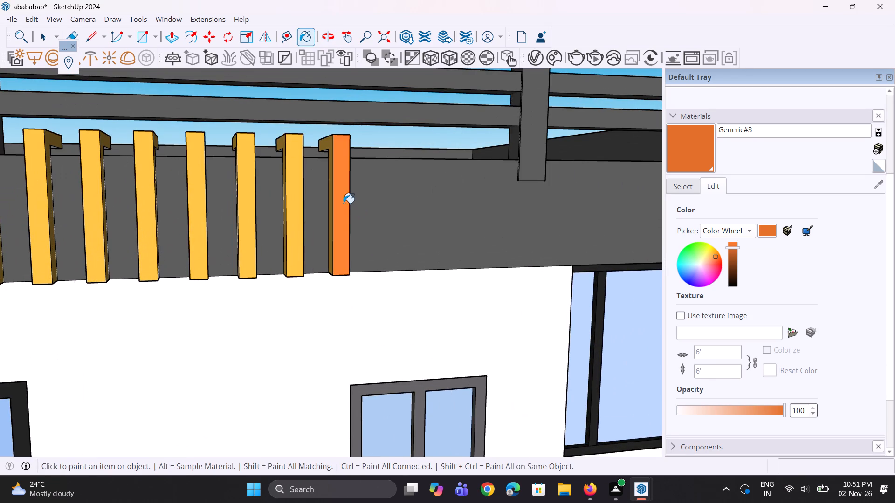
pyautogui.moveTo(344, 161); pyautogui.dragTo(356, 268, button='middle')
pyautogui.scroll(3, 330, 142)
pyautogui.click(338, 147)
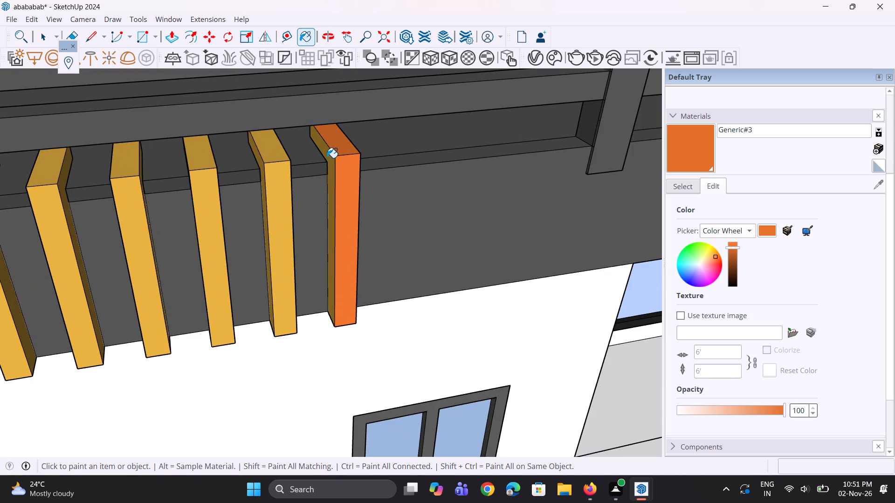
pyautogui.click(330, 163)
# Paint the end slat's right side and the neighbouring slat's right side, front and top with Generic#3.
pyautogui.moveTo(306, 202); pyautogui.dragTo(37, 168, button='middle')
pyautogui.scroll(2, 348, 201)
pyautogui.click(347, 204)
pyautogui.click(295, 203)
pyautogui.click(277, 199)
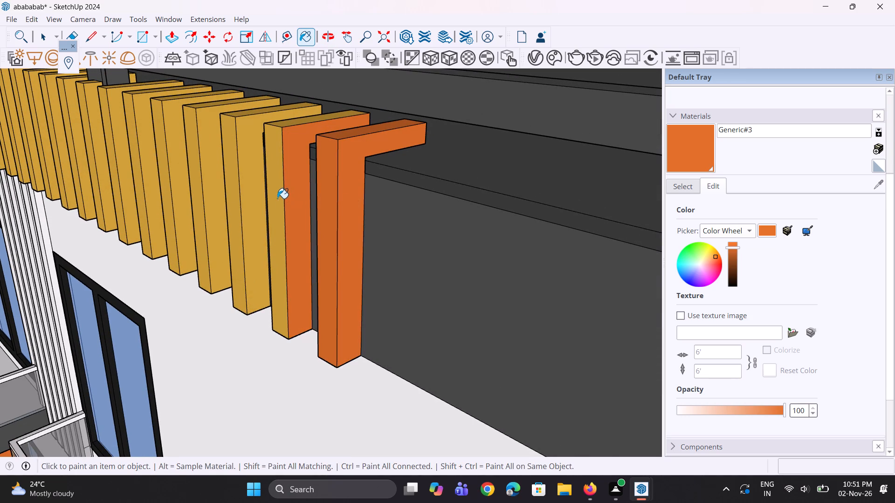
pyautogui.moveTo(247, 158); pyautogui.dragTo(379, 200, button='middle')
pyautogui.click(416, 178)
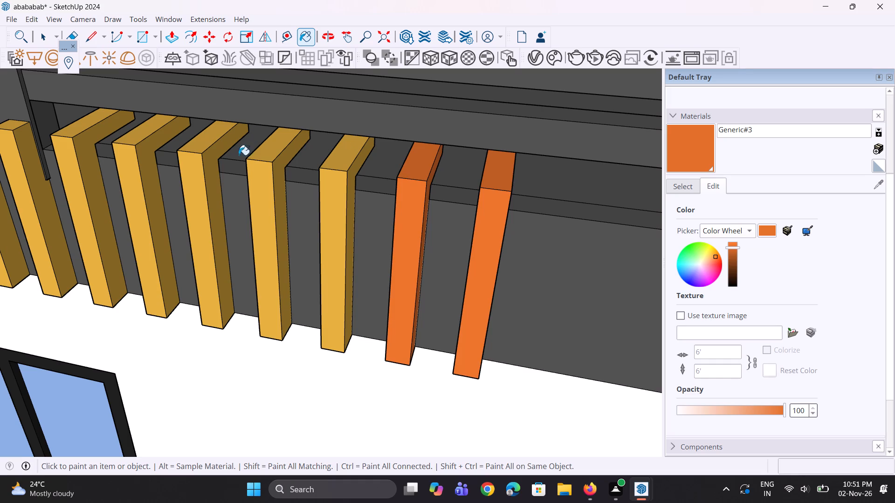
# Paint the front faces of the next five roof slats leftward, from the third slat to the railing post, with Generic#3.
pyautogui.click(330, 234)
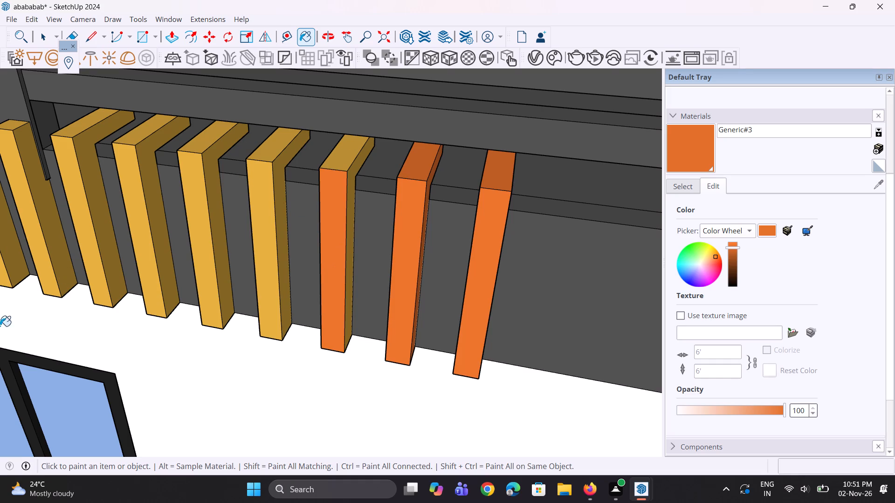
pyautogui.scroll(-5, 645, 392)
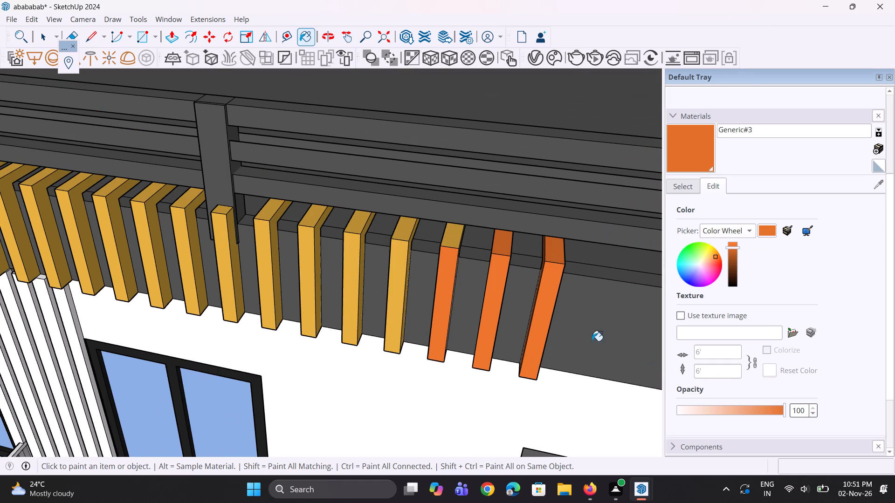
pyautogui.scroll(3, 478, 315)
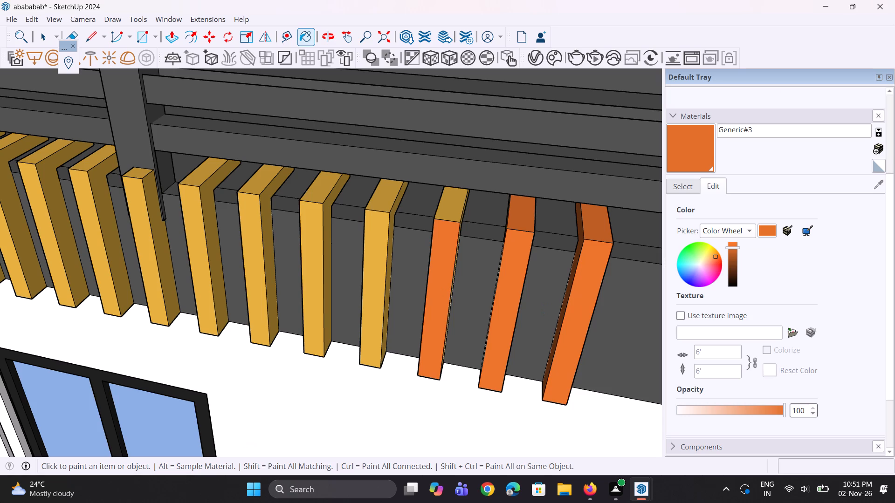
pyautogui.click(382, 341)
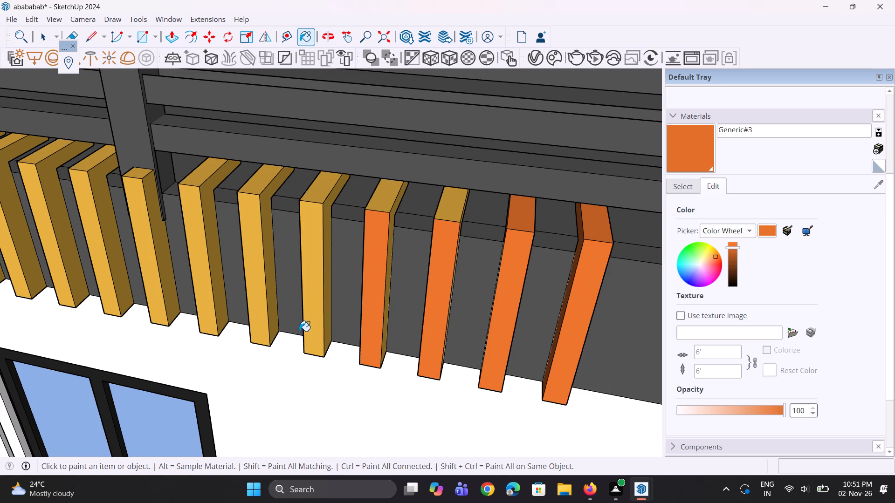
pyautogui.click(308, 327)
pyautogui.scroll(-11, 442, 360)
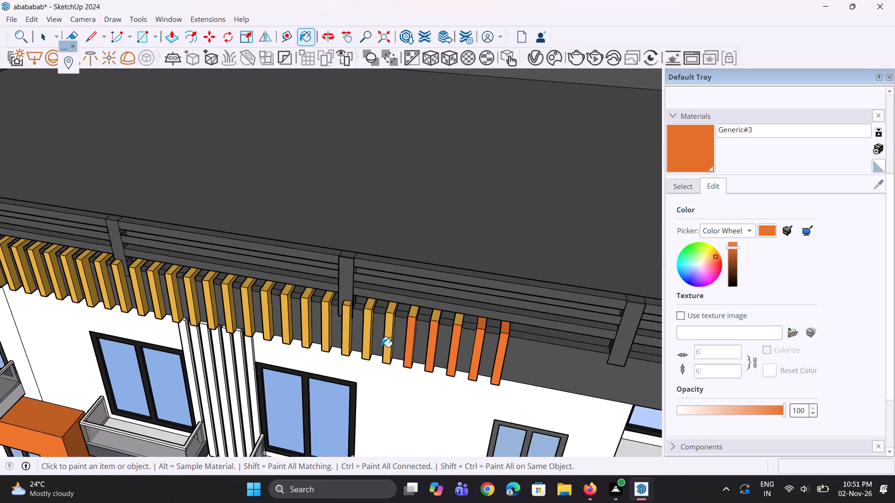
pyautogui.scroll(6, 379, 346)
pyautogui.click(394, 338)
pyautogui.click(358, 344)
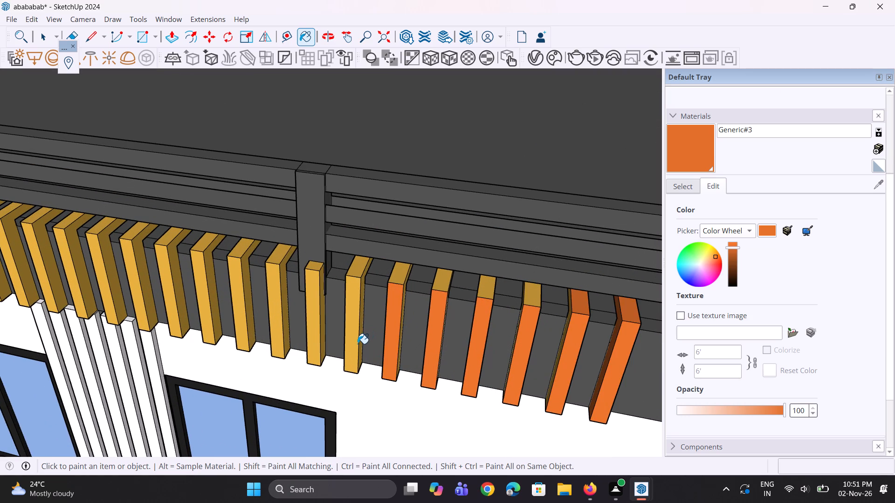
# Paint the front faces of the next four roof slats leftward, starting with the one at the railing post, with Generic#3.
pyautogui.scroll(-10, 441, 365)
pyautogui.scroll(4, 398, 352)
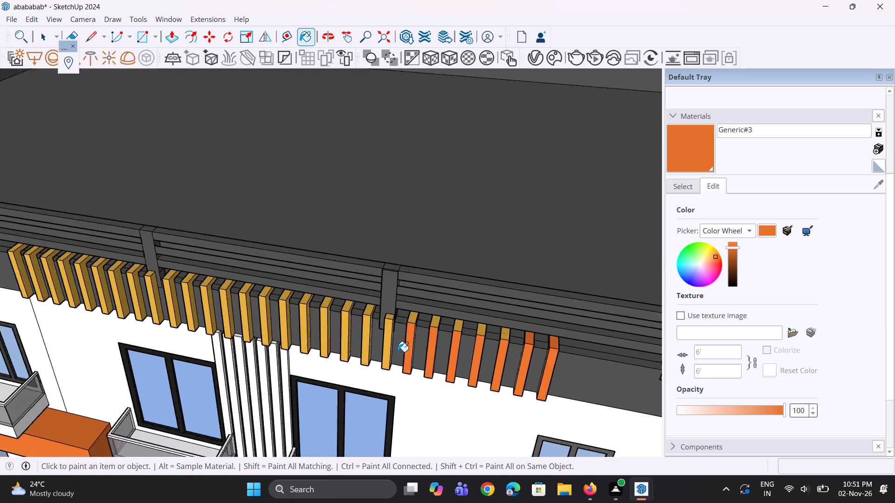
pyautogui.scroll(7, 376, 348)
pyautogui.click(391, 345)
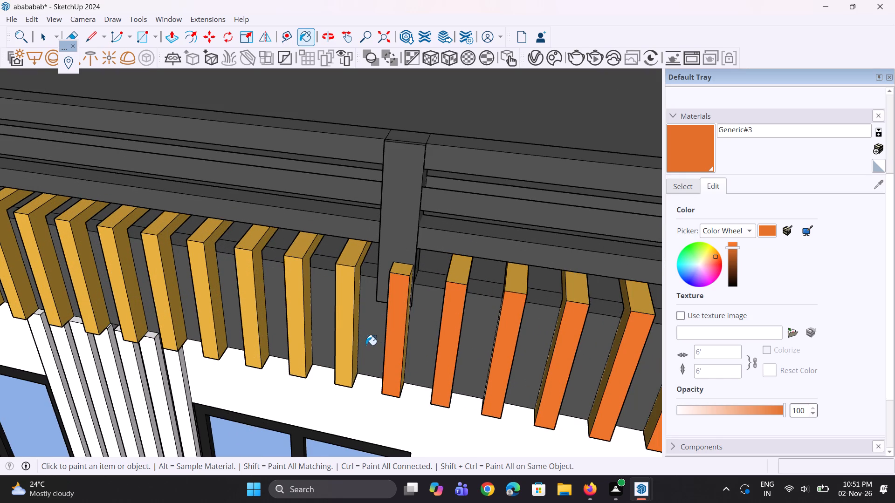
pyautogui.click(351, 348)
pyautogui.scroll(-11, 414, 374)
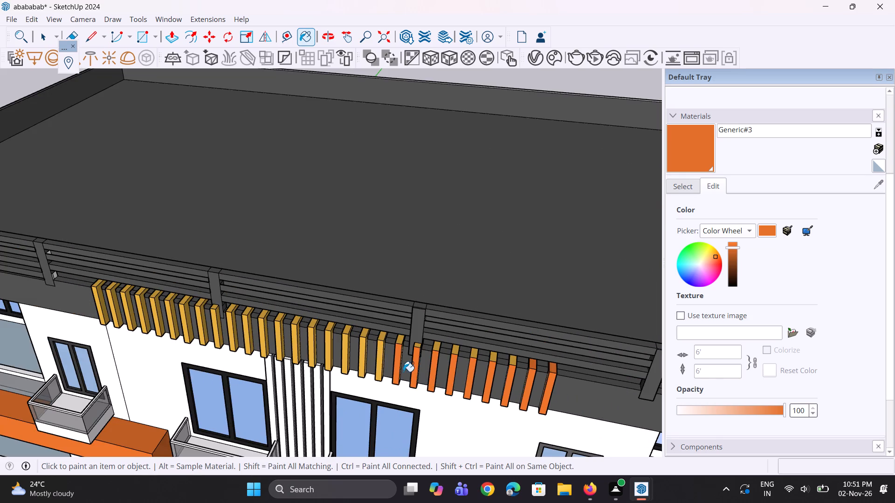
pyautogui.scroll(12, 363, 351)
pyautogui.click(392, 360)
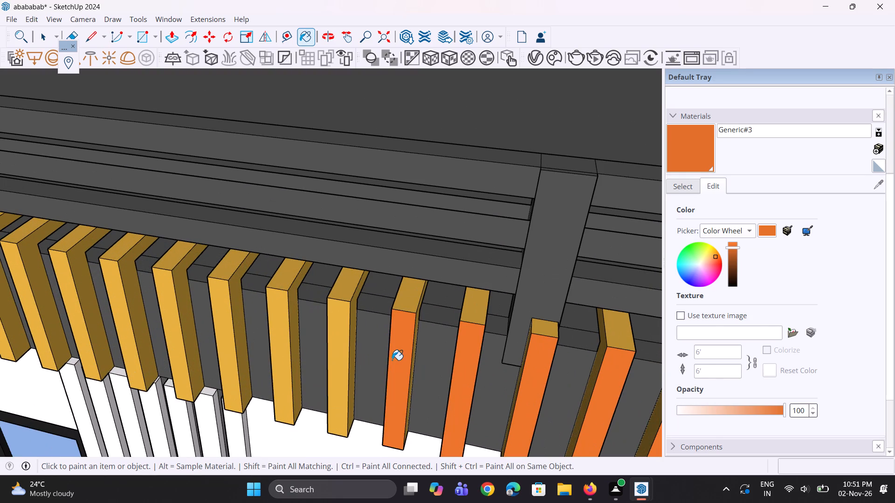
pyautogui.click(343, 371)
# Paint the front faces of the next five roof slats leftward, above the white vertical fins, with Generic#3.
pyautogui.scroll(-6, 413, 375)
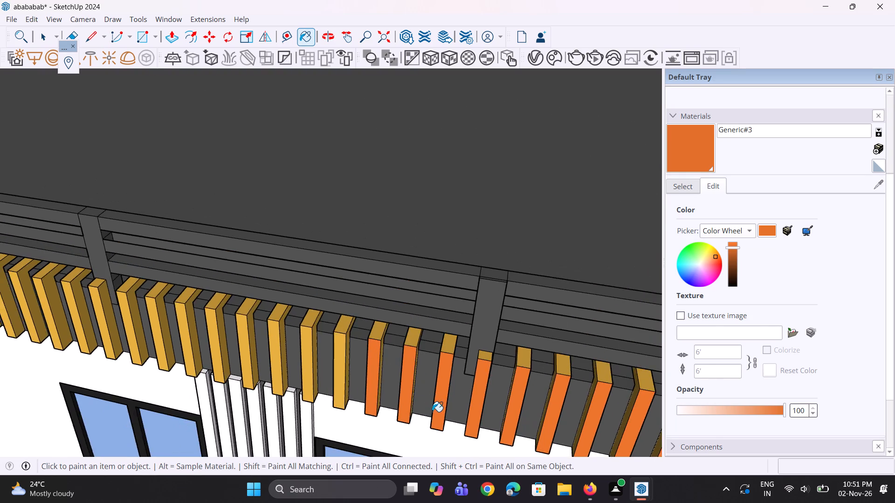
pyautogui.scroll(-6, 434, 415)
pyautogui.scroll(8, 385, 380)
pyautogui.click(371, 392)
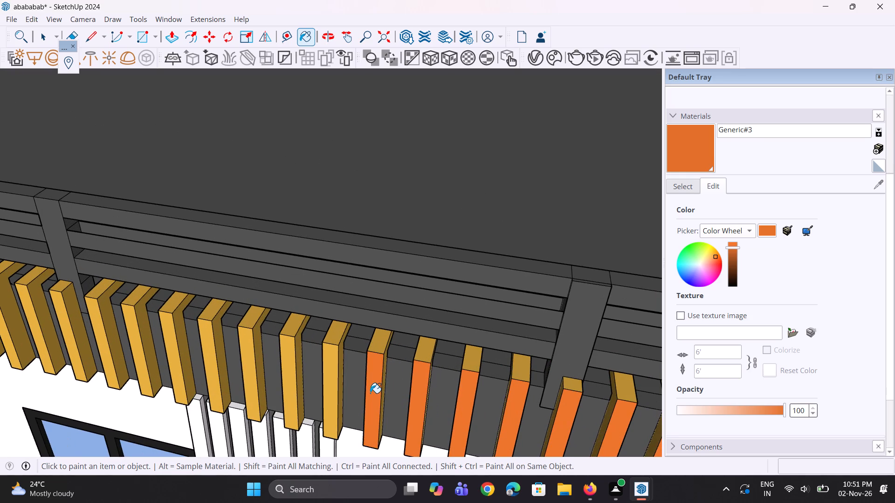
pyautogui.click(331, 395)
pyautogui.scroll(-6, 449, 430)
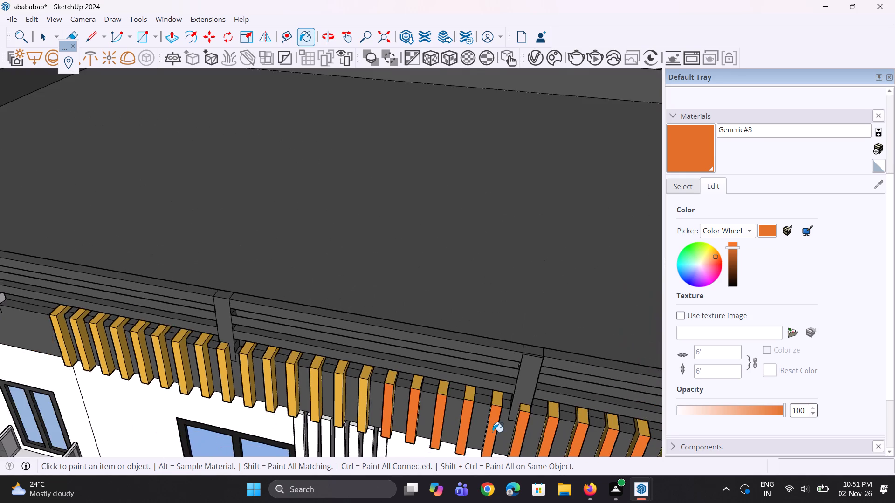
pyautogui.scroll(-6, 493, 432)
pyautogui.scroll(11, 415, 413)
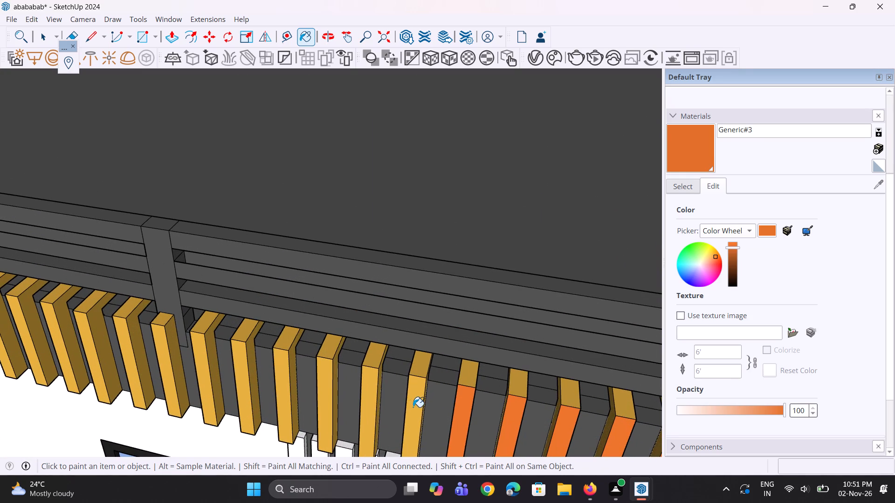
pyautogui.click(413, 407)
pyautogui.click(365, 402)
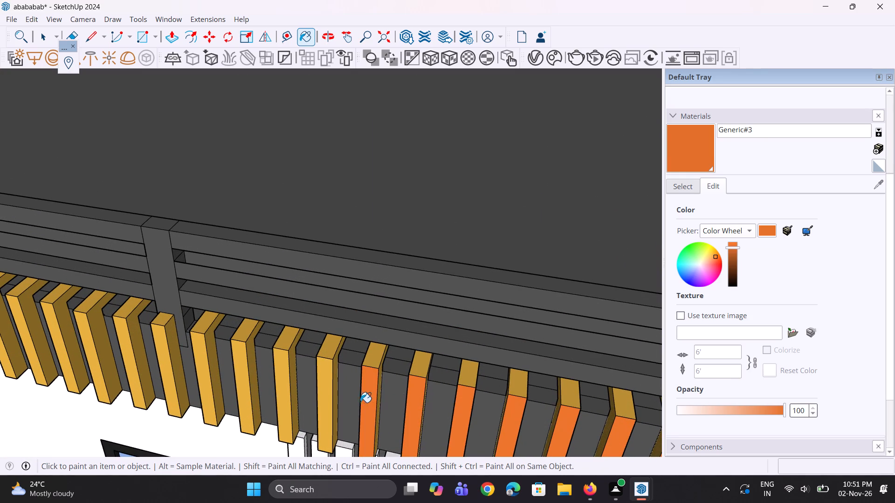
pyautogui.click(326, 399)
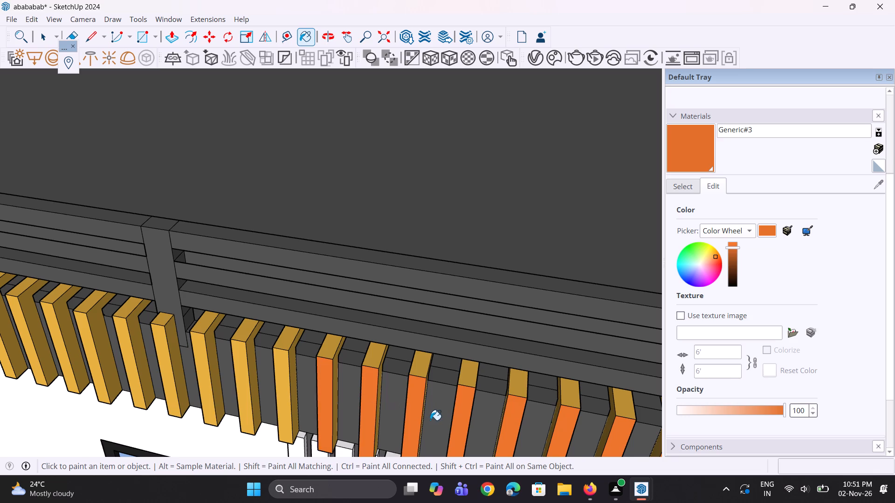
# Paint the front faces of the next four roof slats leftward, up to the one at the next railing post, with Generic#3.
pyautogui.scroll(-11, 430, 420)
pyautogui.scroll(4, 400, 403)
pyautogui.scroll(6, 362, 402)
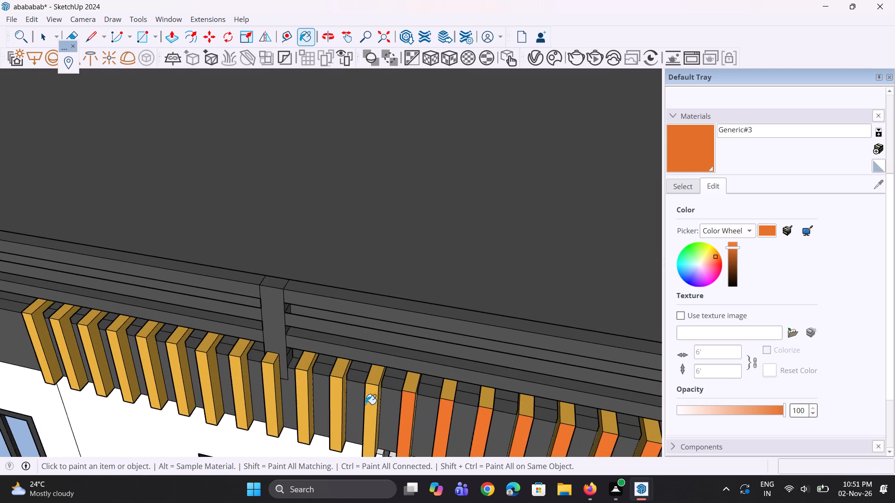
pyautogui.scroll(2, 365, 404)
pyautogui.click(371, 408)
pyautogui.click(321, 407)
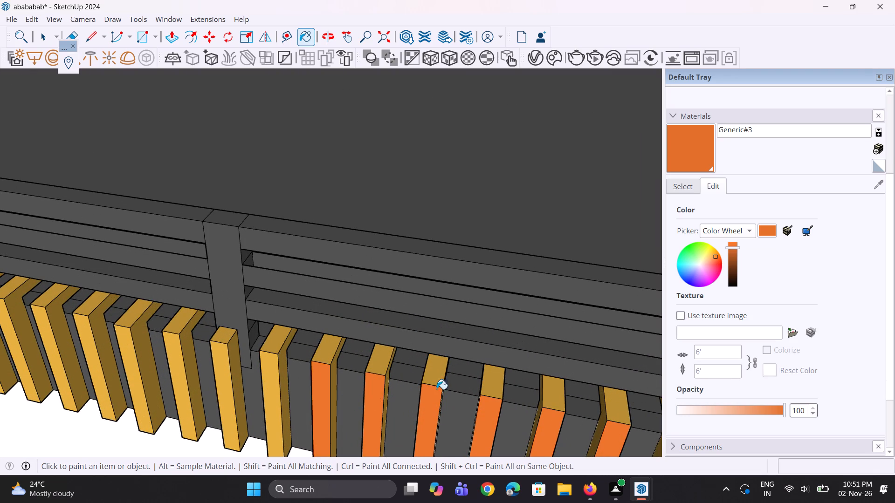
pyautogui.scroll(-11, 454, 387)
pyautogui.scroll(6, 400, 392)
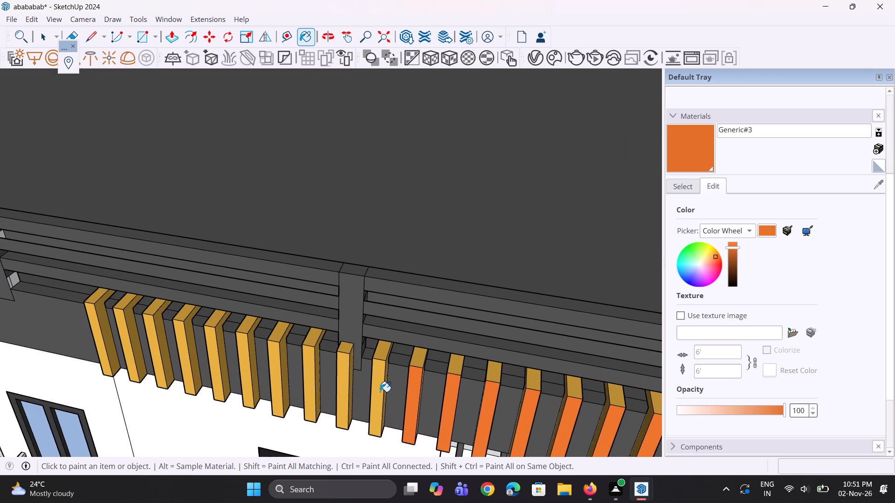
pyautogui.click(379, 391)
pyautogui.click(343, 393)
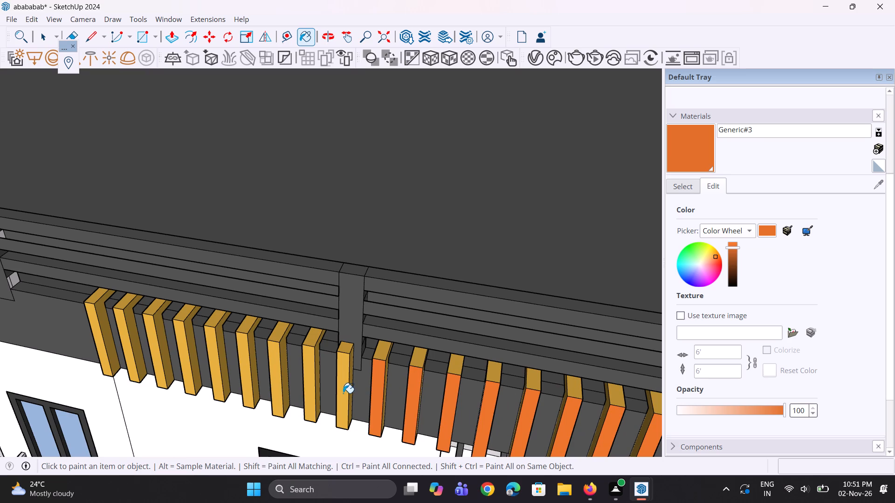
# Paint the front faces of the next two roof slats leftward, just past the railing post, with Generic#3.
pyautogui.scroll(-10, 394, 394)
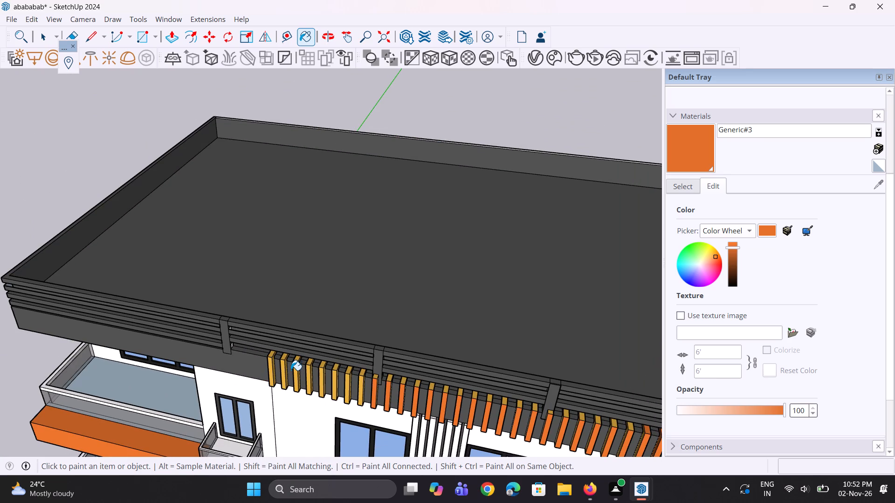
pyautogui.scroll(3, 310, 394)
pyautogui.scroll(6, 384, 387)
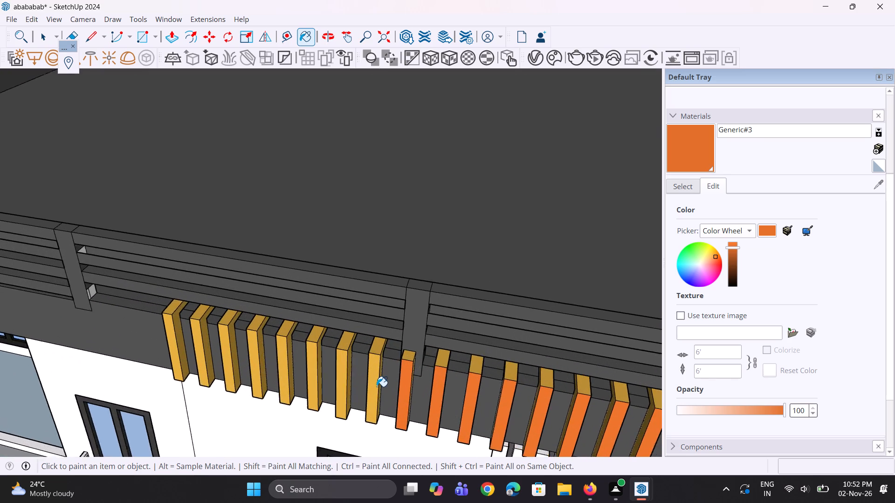
pyautogui.scroll(2, 375, 387)
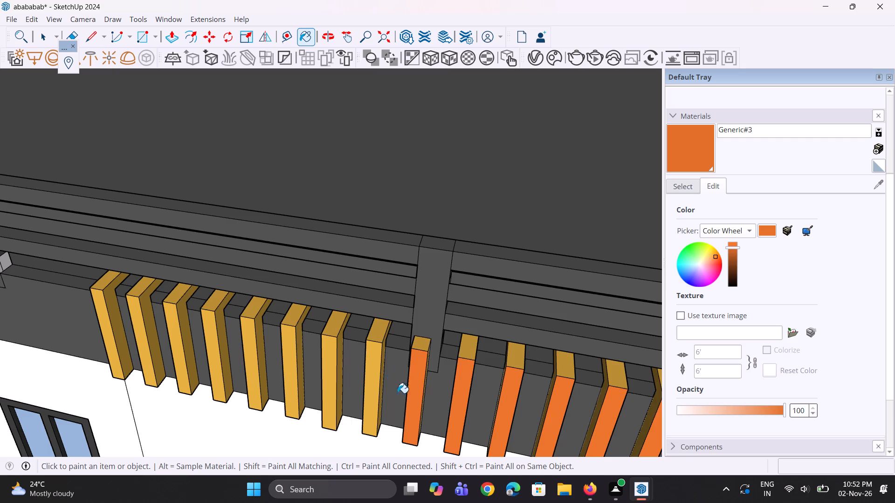
pyautogui.scroll(-4, 403, 400)
pyautogui.scroll(4, 346, 379)
pyautogui.scroll(3, 388, 391)
pyautogui.click(397, 391)
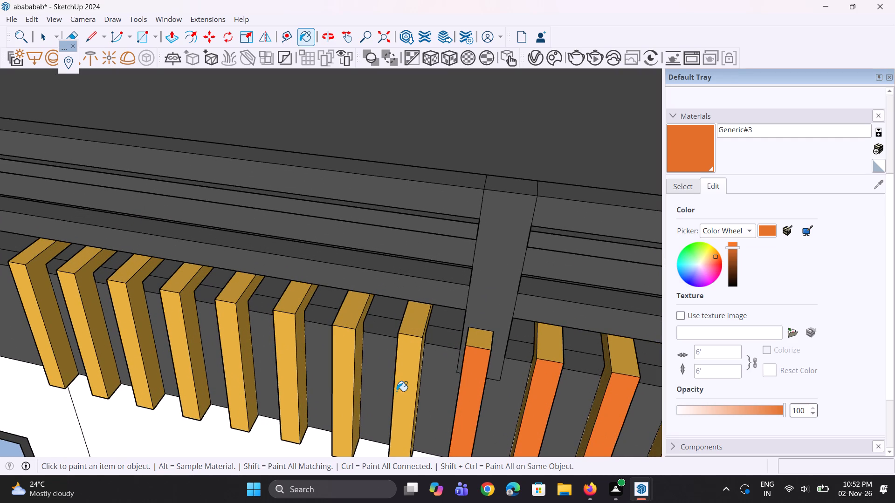
pyautogui.click(346, 394)
# Paint the front faces of the next three roof slats leftward with Generic#3, leaving the last three of the row.
pyautogui.scroll(-6, 392, 391)
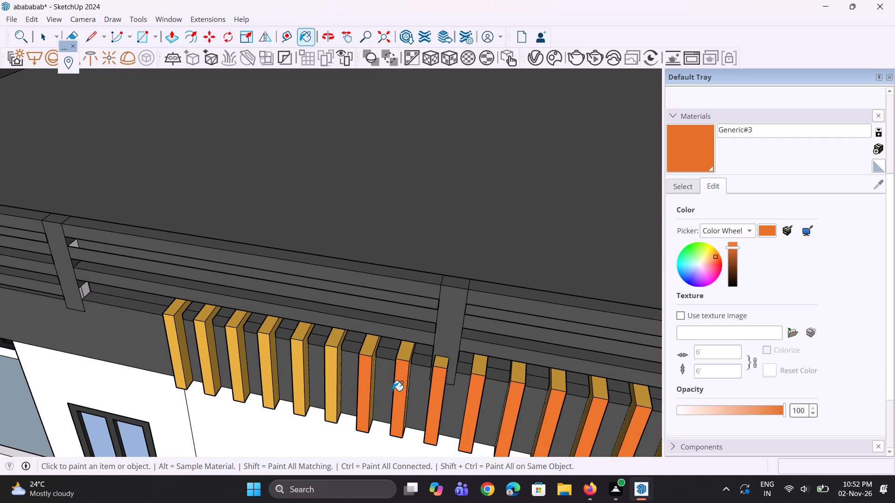
pyautogui.scroll(-6, 392, 391)
pyautogui.scroll(1, 371, 391)
pyautogui.moveTo(371, 391); pyautogui.dragTo(394, 394, button='middle')
pyautogui.scroll(3, 330, 399)
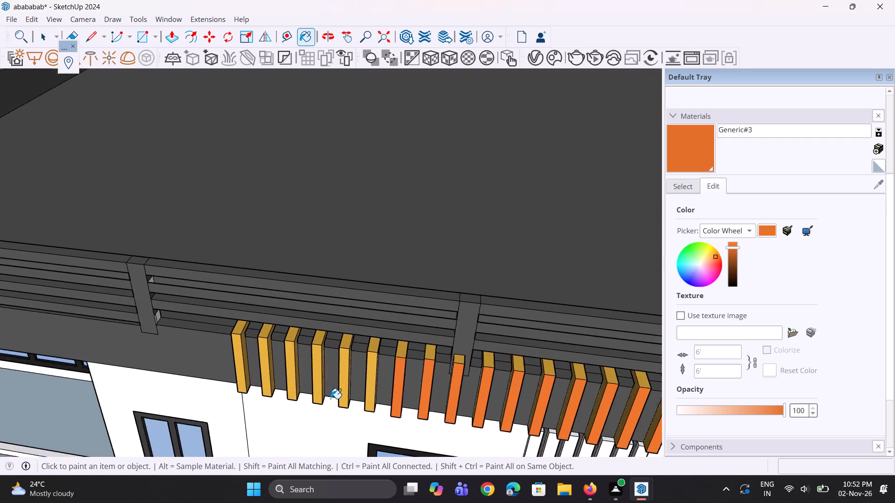
pyautogui.scroll(4, 330, 399)
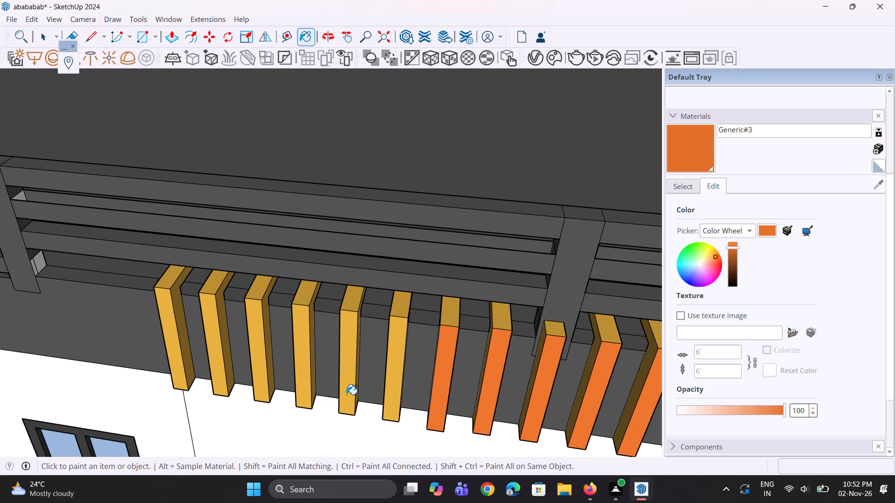
pyautogui.scroll(-3, 358, 393)
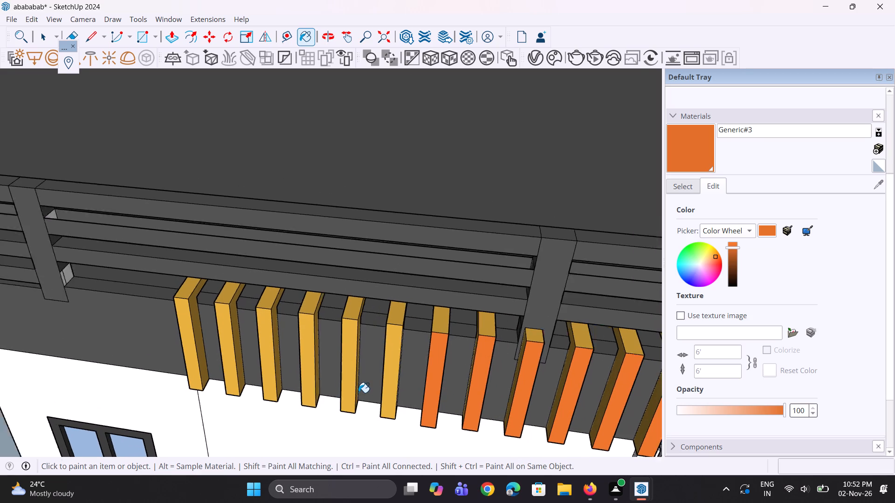
pyautogui.scroll(-2, 358, 393)
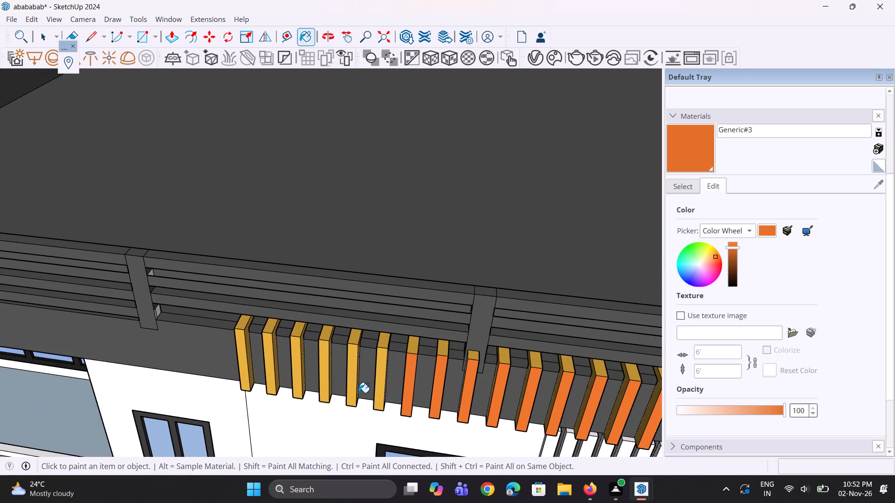
pyautogui.moveTo(337, 391); pyautogui.dragTo(361, 392, button='middle')
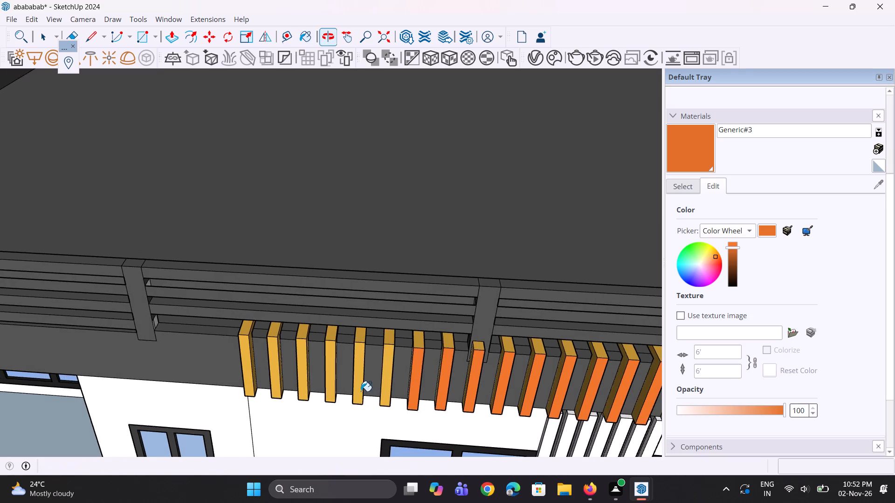
pyautogui.scroll(3, 380, 377)
pyautogui.click(385, 376)
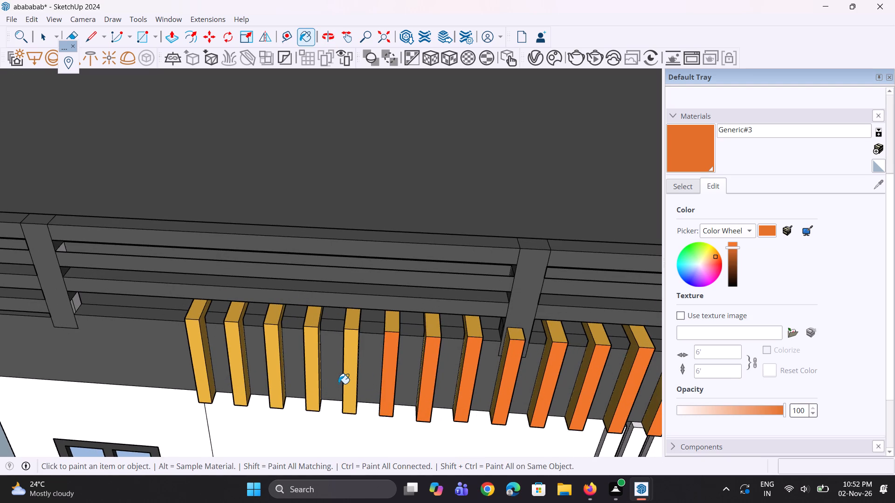
pyautogui.scroll(2, 344, 382)
pyautogui.click(355, 378)
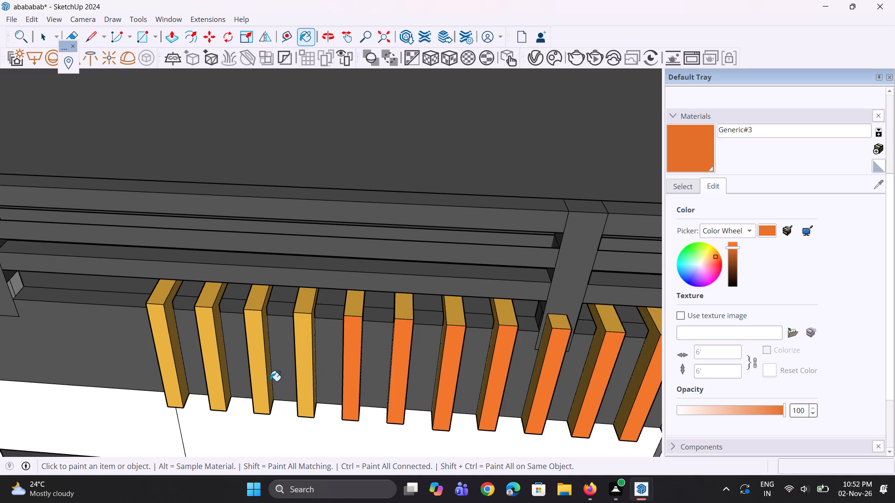
pyautogui.click(298, 378)
# Paint the front faces of the last three roof slats at the row's left end with Generic#3.
pyautogui.moveTo(295, 377); pyautogui.dragTo(353, 372, button='middle')
pyautogui.scroll(1, 353, 372)
pyautogui.scroll(-4, 356, 372)
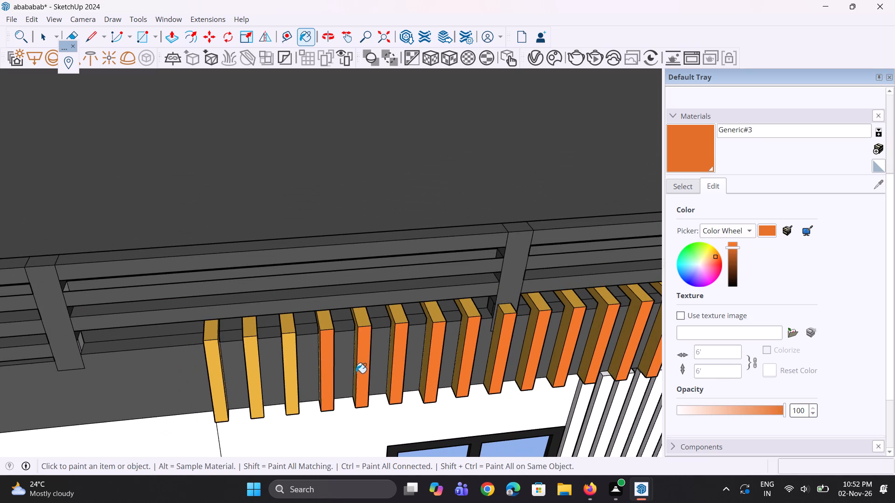
pyautogui.click(291, 394)
pyautogui.click(258, 409)
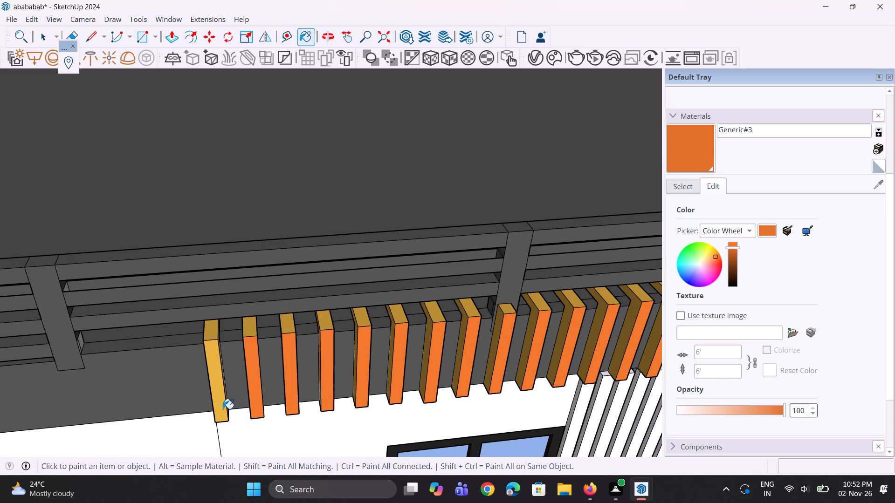
pyautogui.click(212, 400)
pyautogui.click(217, 397)
# Paint the top faces of the first four roof slats, starting from the row's left end, with Generic#3.
pyautogui.moveTo(200, 385); pyautogui.dragTo(241, 390, button='middle')
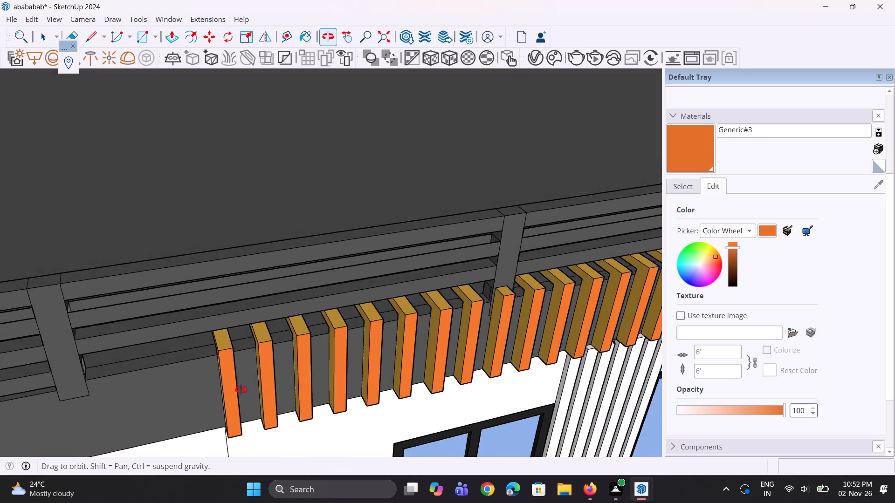
pyautogui.moveTo(241, 390); pyautogui.dragTo(200, 416, button='middle')
pyautogui.scroll(6, 210, 339)
pyautogui.click(216, 335)
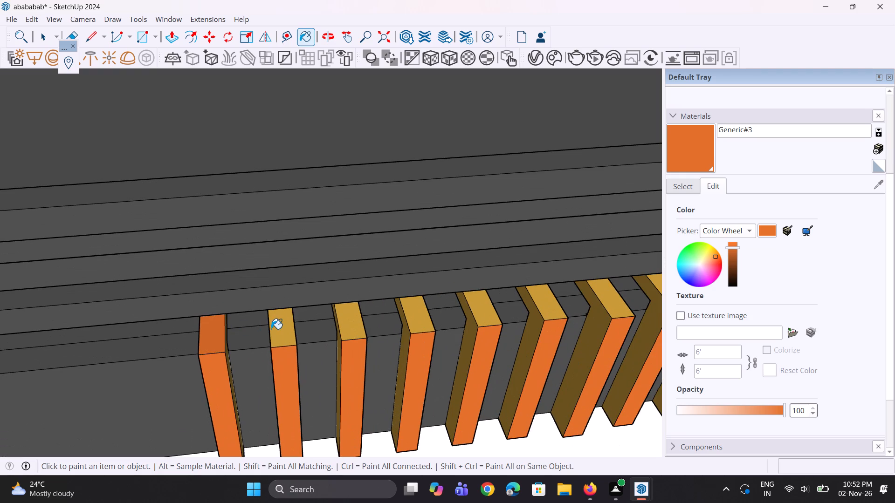
pyautogui.click(279, 334)
pyautogui.click(344, 333)
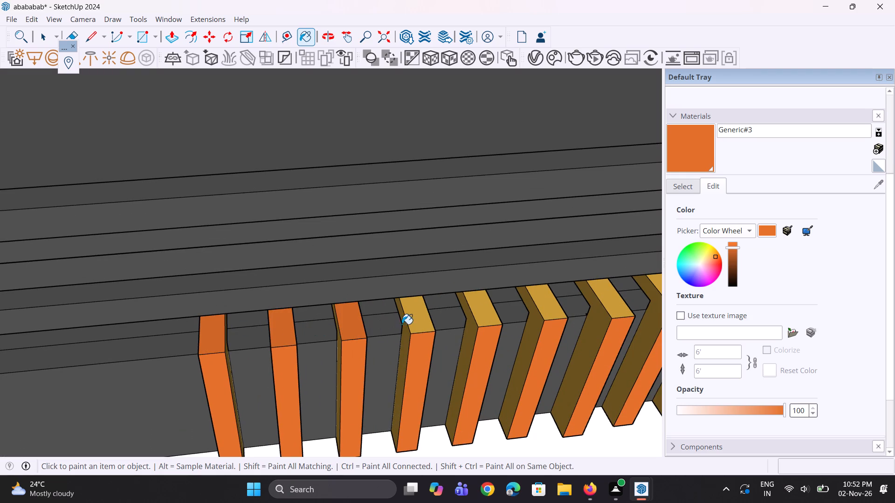
pyautogui.click(412, 322)
# Paint the top faces of the next two roof slats rightward, the fifth and sixth from the left end, with Generic#3.
pyautogui.scroll(-4, 253, 347)
pyautogui.scroll(1, 252, 348)
pyautogui.scroll(-5, 252, 348)
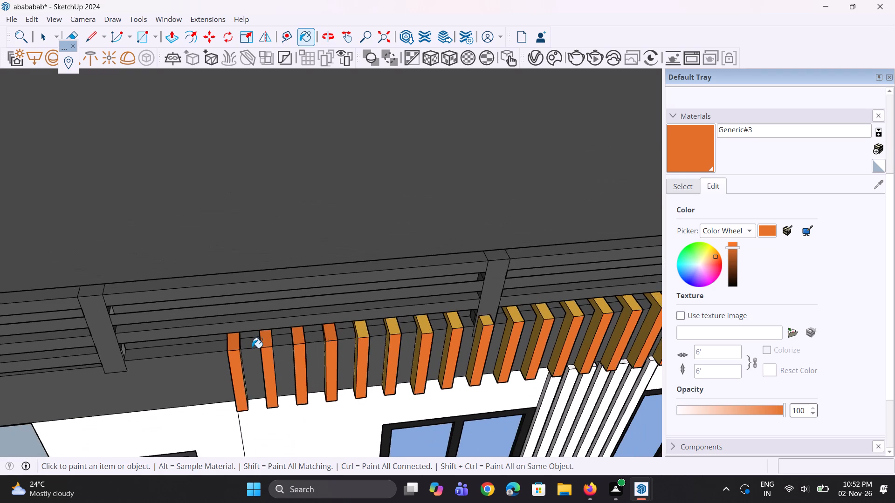
pyautogui.scroll(4, 407, 304)
pyautogui.scroll(4, 351, 329)
pyautogui.click(337, 344)
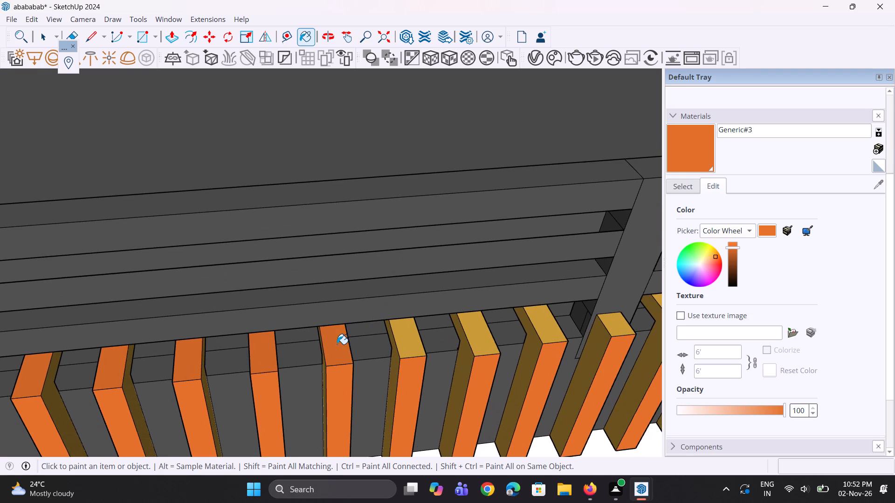
pyautogui.click(403, 345)
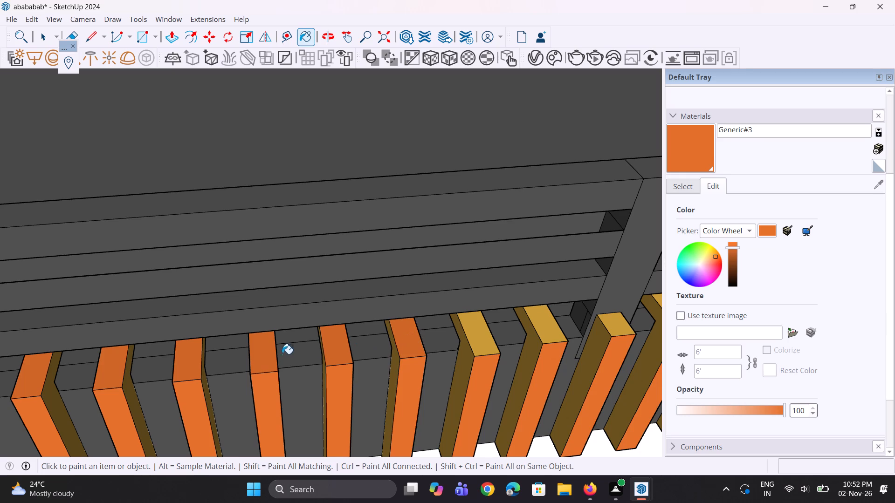
# Paint the top faces of the next four roof slats rightward, up to the one just past the railing post, with Generic#3.
pyautogui.scroll(-10, 275, 356)
pyautogui.moveTo(378, 336); pyautogui.dragTo(376, 339, button='middle')
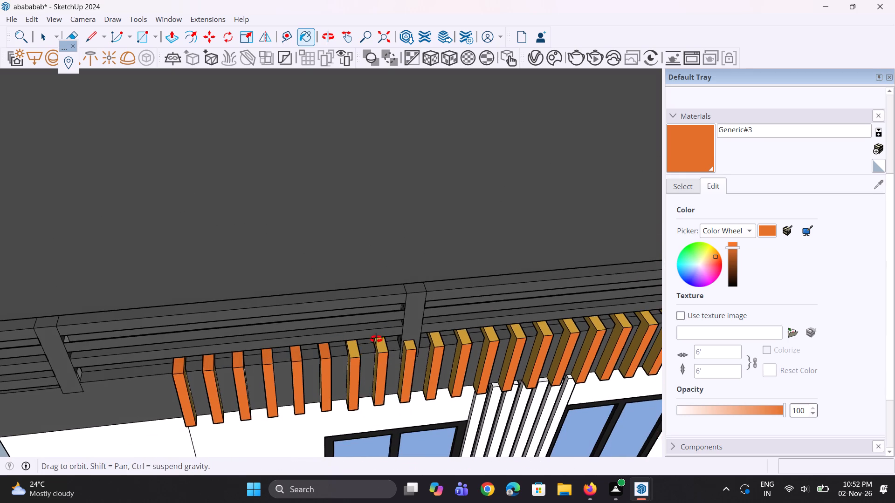
pyautogui.moveTo(376, 339); pyautogui.dragTo(345, 364, button='middle')
pyautogui.scroll(10, 350, 347)
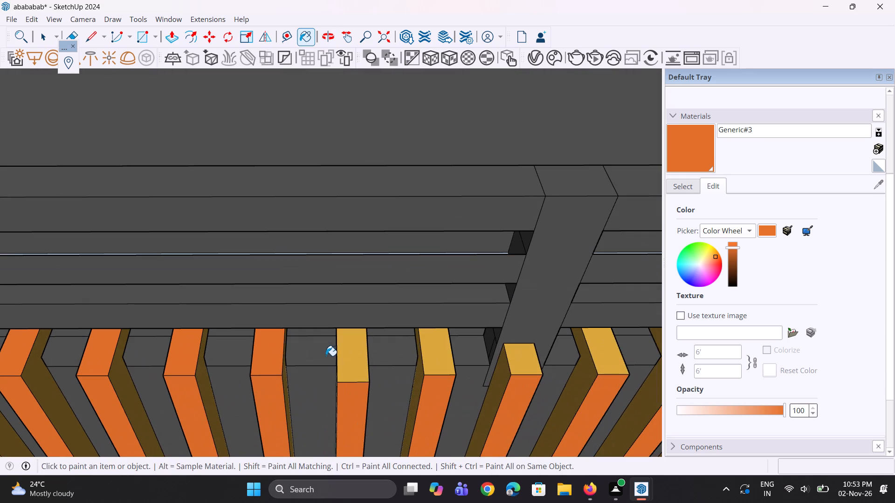
pyautogui.click(346, 357)
pyautogui.click(437, 356)
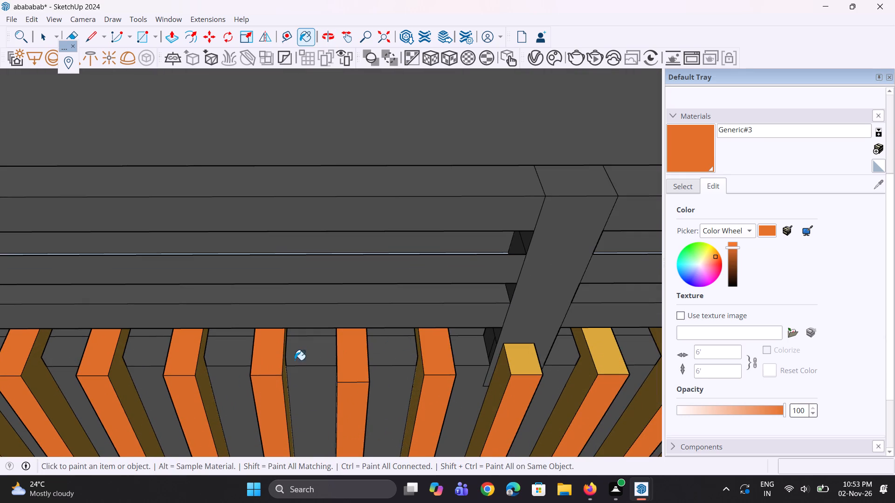
pyautogui.scroll(-5, 265, 372)
pyautogui.click(430, 363)
pyautogui.click(477, 360)
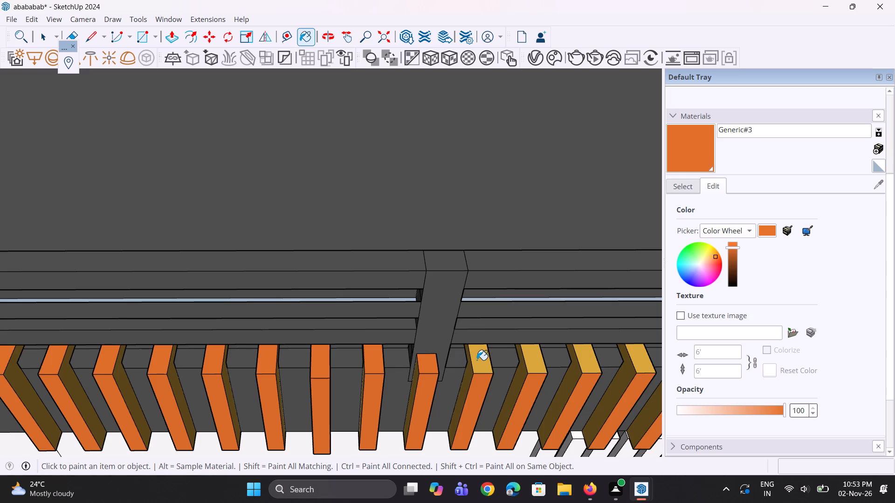
# Paint the top faces of the next three roof slats rightward, starting with the second one past the railing post, with Generic#3.
pyautogui.scroll(-16, 285, 380)
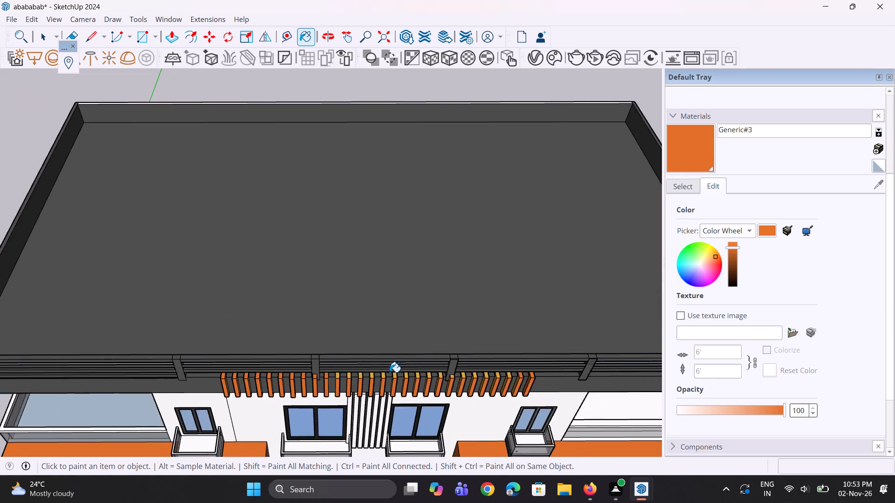
pyautogui.scroll(6, 390, 372)
pyautogui.scroll(6, 297, 386)
pyautogui.click(291, 370)
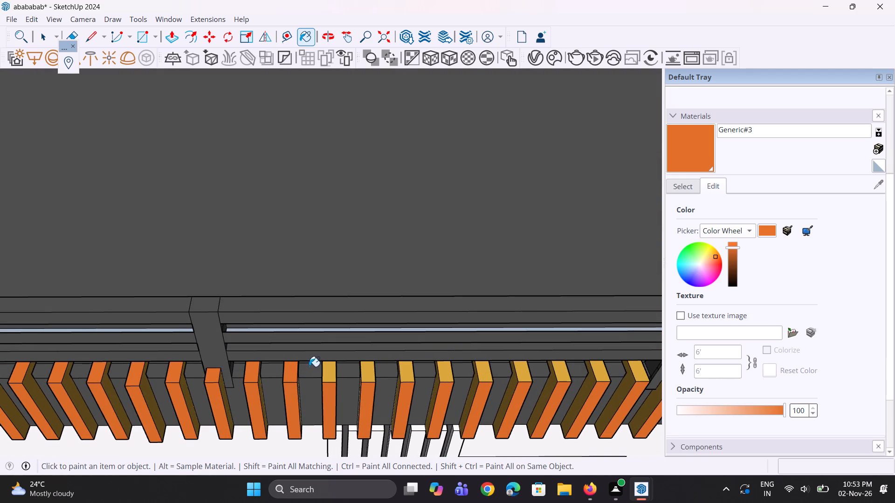
pyautogui.click(329, 374)
pyautogui.click(365, 374)
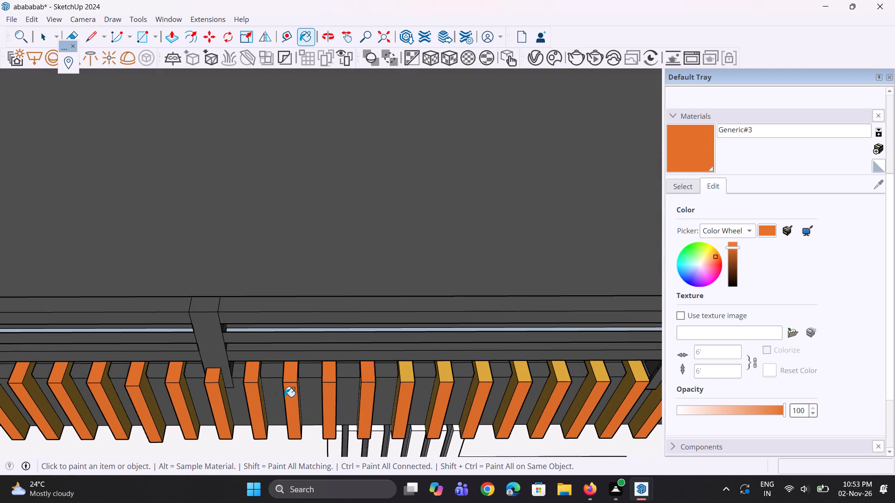
# Paint the top faces of the next four roof slats rightward, midway between the two railing posts, with Generic#3.
pyautogui.scroll(-5, 225, 413)
pyautogui.scroll(5, 430, 375)
pyautogui.scroll(2, 289, 408)
pyautogui.click(280, 394)
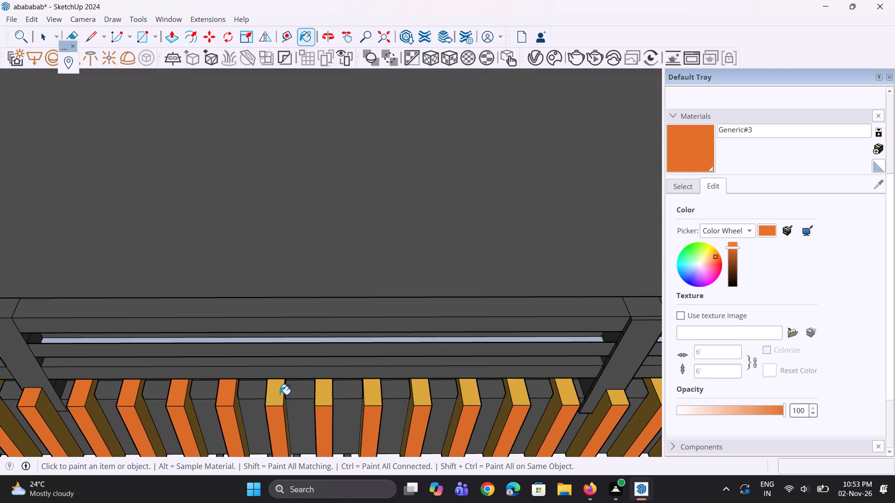
pyautogui.click(324, 392)
pyautogui.click(372, 395)
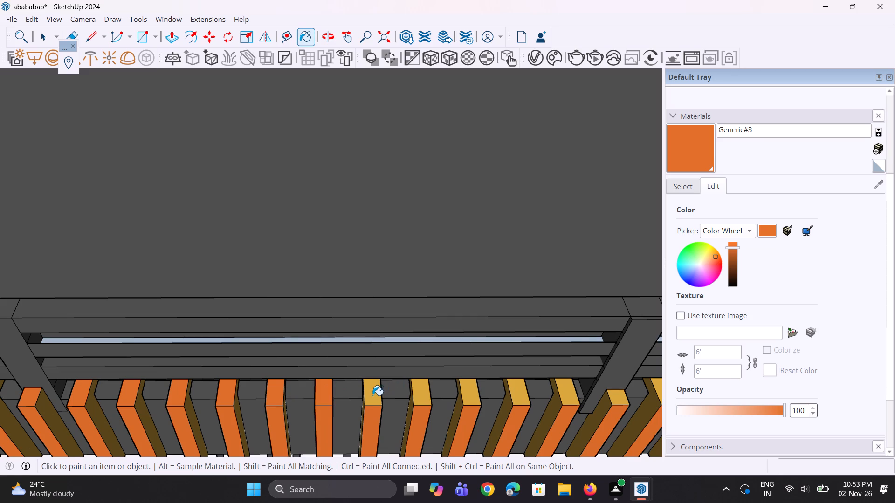
pyautogui.click(420, 394)
# Paint the top faces of the next three roof slats rightward, up to the one just before the next railing post, with Generic#3.
pyautogui.scroll(-6, 238, 411)
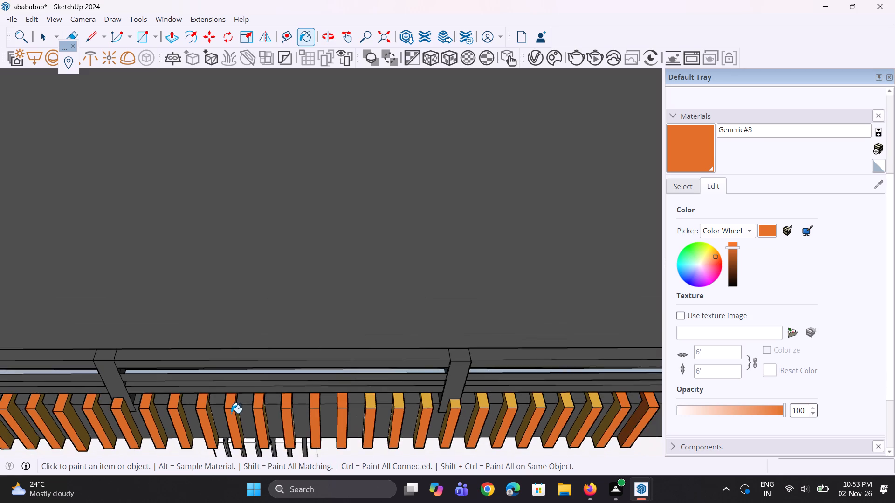
pyautogui.scroll(-4, 231, 413)
pyautogui.scroll(13, 321, 409)
pyautogui.click(335, 400)
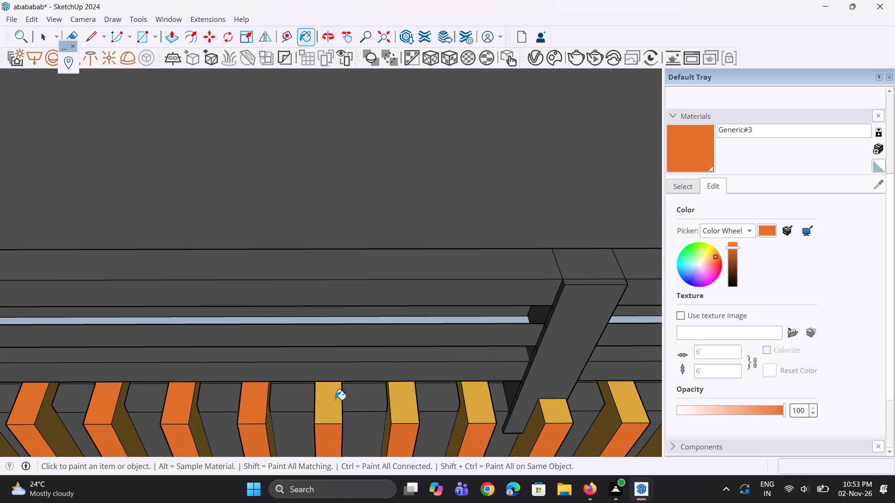
pyautogui.click(402, 402)
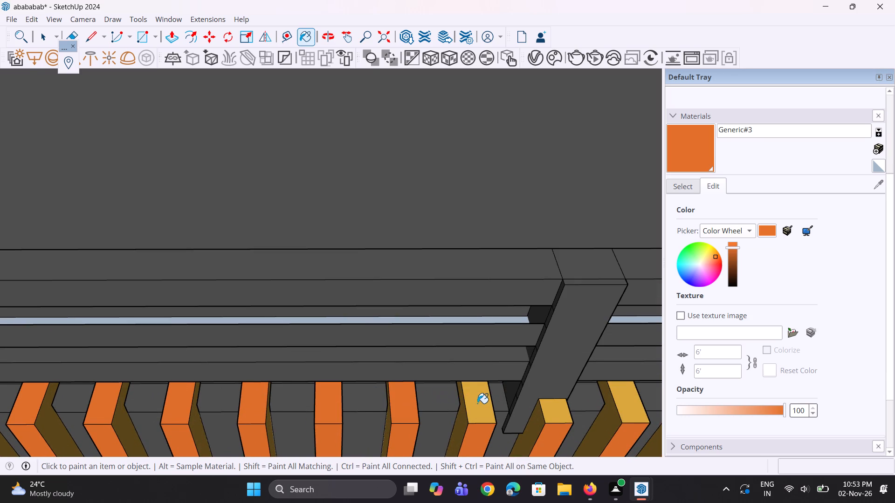
pyautogui.click(478, 403)
# Paint the top faces of the roof slat at the railing post and the one just right of it with Generic#3.
pyautogui.scroll(-8, 262, 401)
pyautogui.scroll(3, 410, 408)
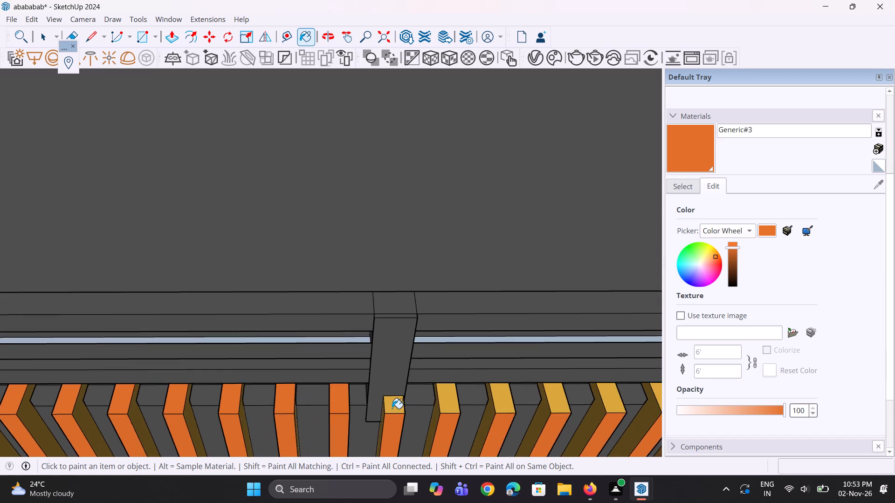
pyautogui.scroll(4, 392, 408)
pyautogui.click(392, 410)
pyautogui.click(473, 399)
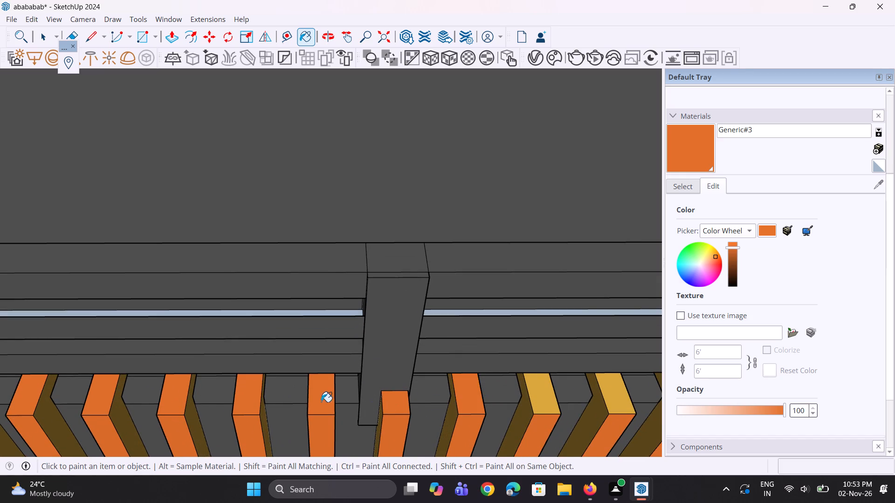
# Paint the top faces of the remaining four yellow-topped roof slats, near the right end of the row, with Generic#3.
pyautogui.scroll(-10, 317, 401)
pyautogui.scroll(6, 408, 383)
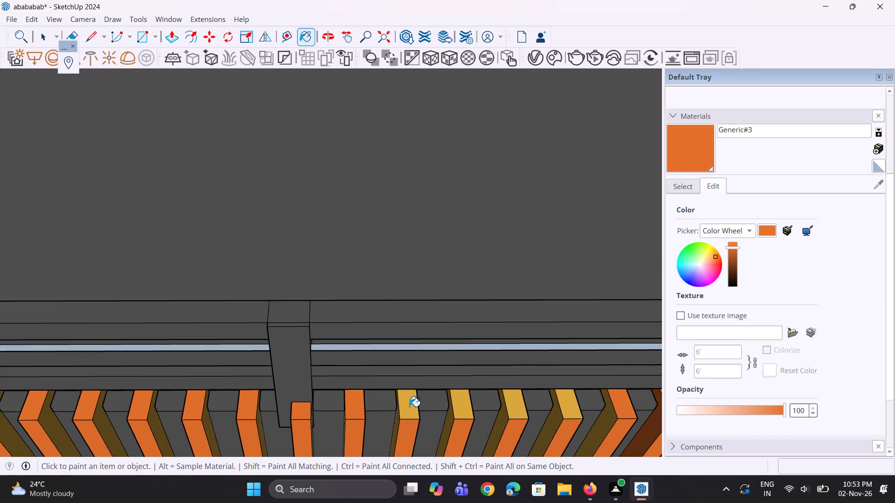
pyautogui.click(410, 406)
pyautogui.click(465, 408)
pyautogui.scroll(-5, 358, 419)
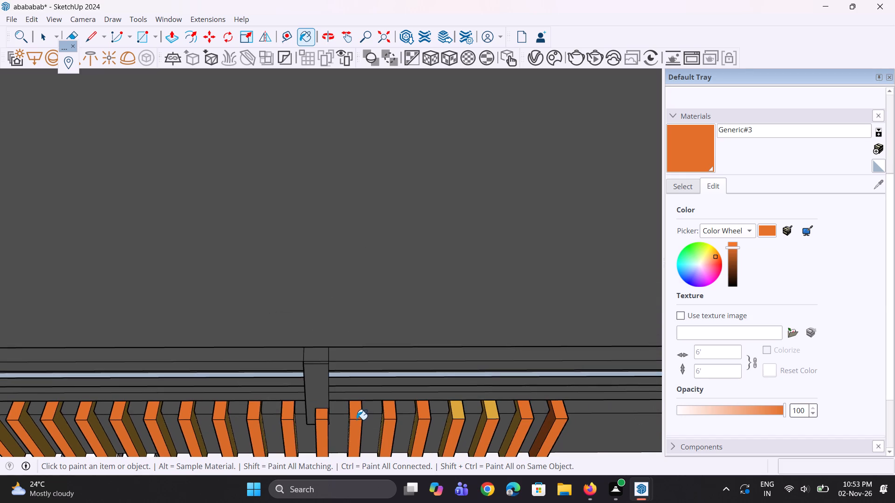
pyautogui.scroll(-3, 357, 420)
pyautogui.scroll(6, 468, 415)
pyautogui.click(457, 415)
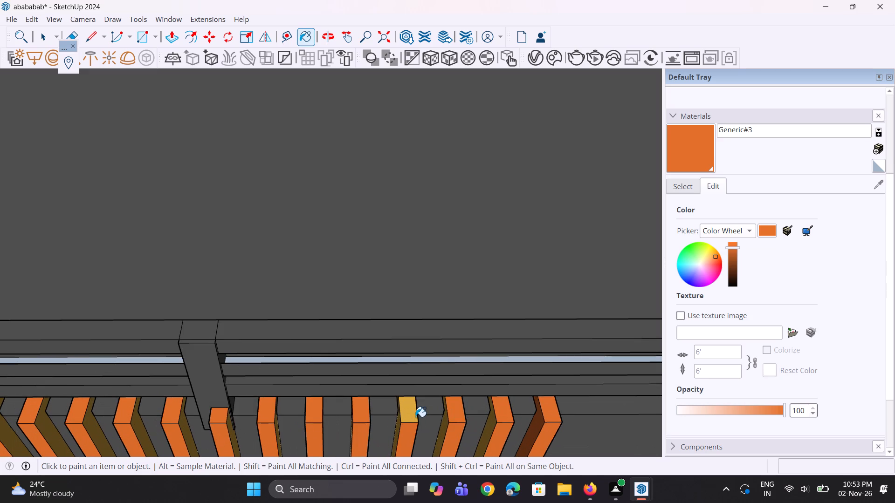
pyautogui.click(415, 417)
# Paint the right side faces of the third and fourth roof slats from the row's right end with Generic#3.
pyautogui.moveTo(466, 415); pyautogui.dragTo(330, 344, button='middle')
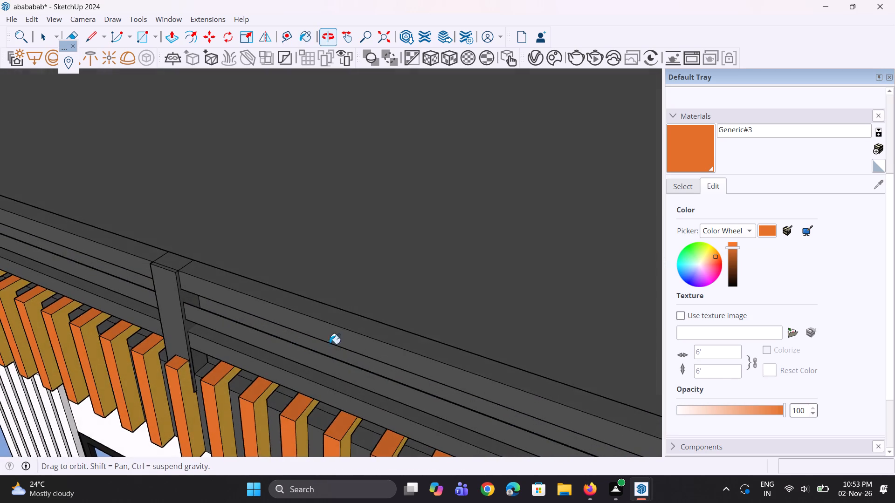
pyautogui.moveTo(330, 344); pyautogui.dragTo(334, 349, button='middle')
pyautogui.scroll(-8, 288, 333)
pyautogui.scroll(7, 325, 410)
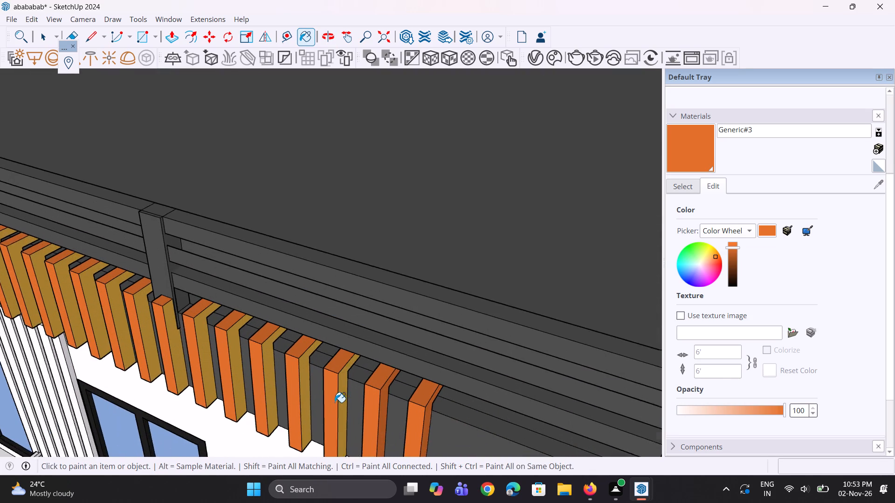
pyautogui.scroll(1, 335, 402)
pyautogui.click(343, 389)
pyautogui.click(300, 384)
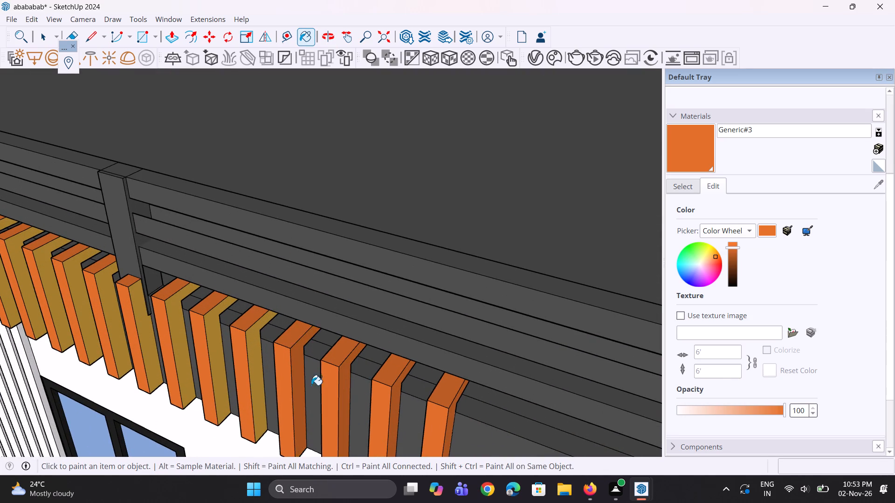
# Paint the right side faces of the next three roof slats leftward and of the slat at the railing post with Generic#3.
pyautogui.scroll(-6, 415, 436)
pyautogui.scroll(4, 272, 384)
pyautogui.scroll(3, 330, 379)
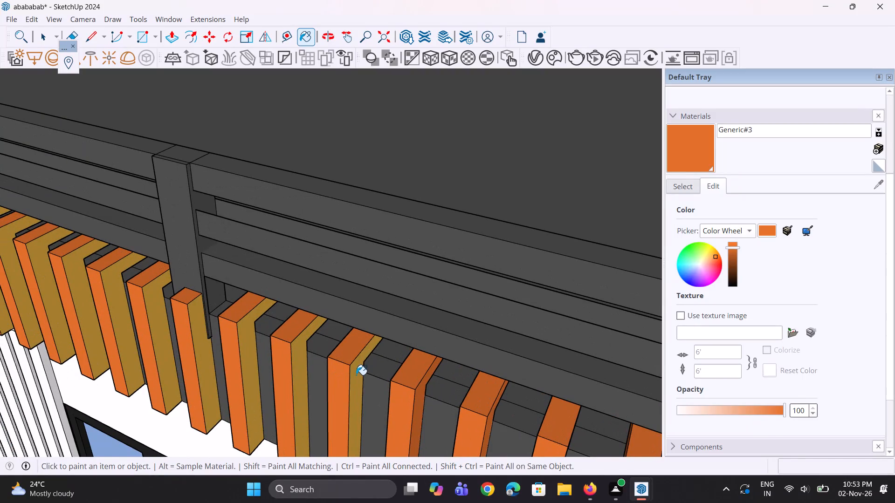
pyautogui.click(356, 375)
pyautogui.click(293, 375)
pyautogui.click(298, 375)
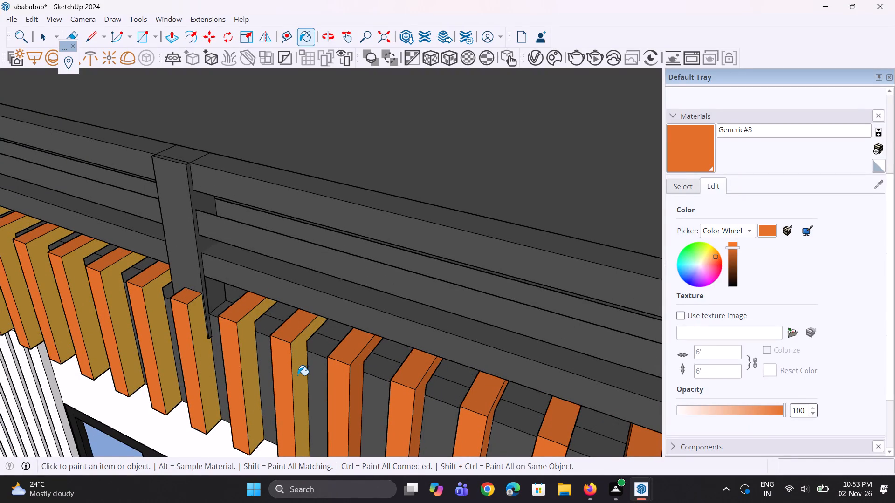
pyautogui.scroll(-7, 340, 408)
pyautogui.scroll(6, 302, 382)
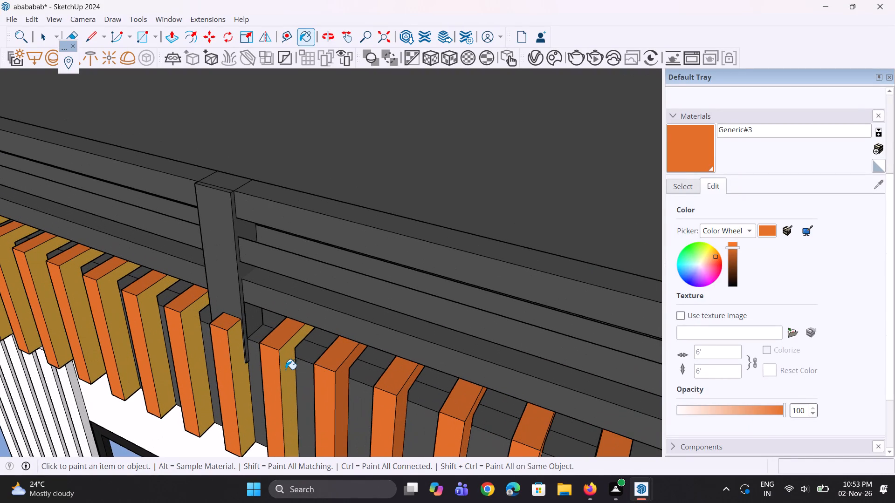
pyautogui.click(286, 369)
pyautogui.click(238, 365)
# Paint the right side faces of the first four roof slats left of that railing post with Generic#3.
pyautogui.scroll(-6, 282, 416)
pyautogui.scroll(2, 223, 369)
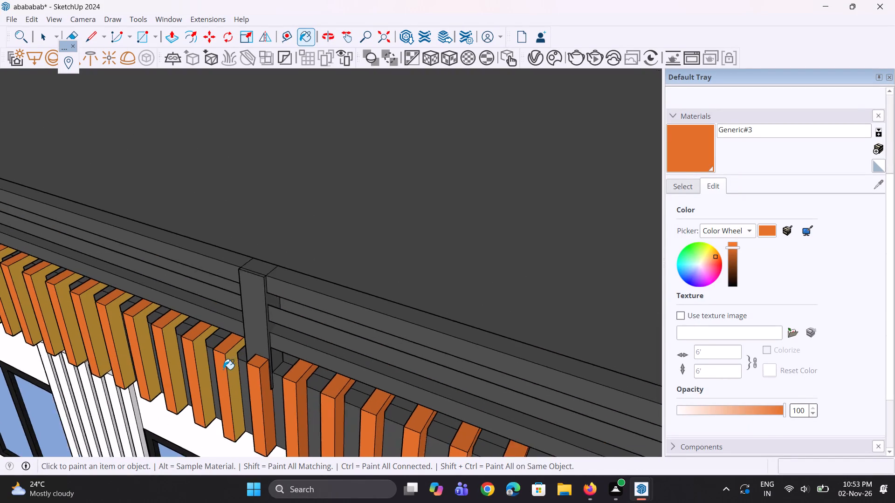
pyautogui.scroll(6, 223, 369)
pyautogui.click(231, 364)
pyautogui.click(179, 368)
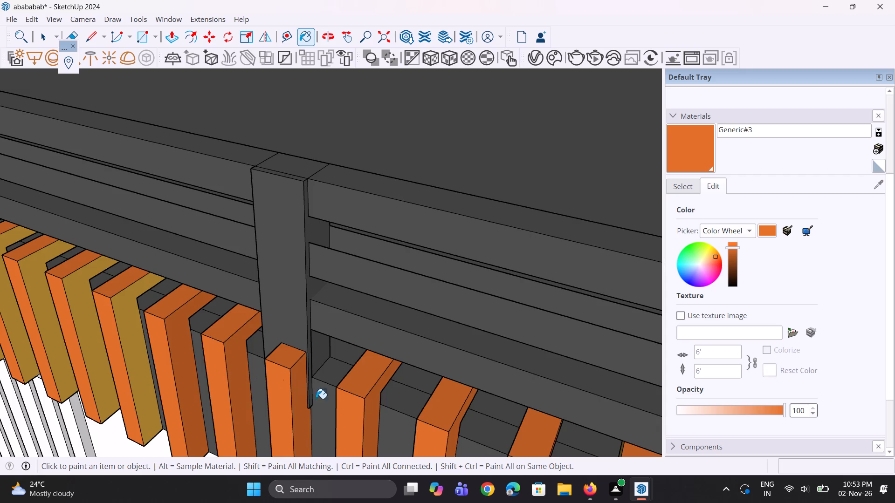
pyautogui.scroll(-11, 368, 427)
pyautogui.scroll(4, 234, 377)
pyautogui.scroll(4, 280, 377)
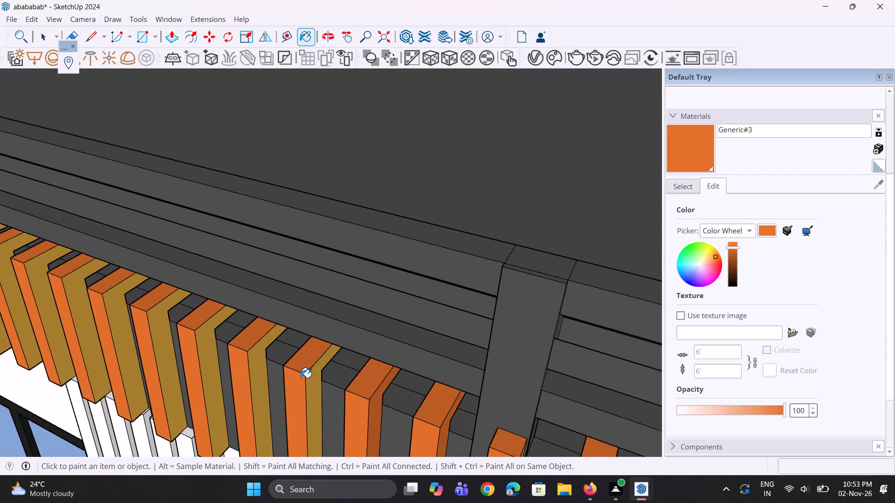
pyautogui.scroll(3, 308, 380)
pyautogui.click(317, 384)
pyautogui.click(240, 372)
# Paint the right side face of the fifth roof slat left of the railing post with Generic#3.
pyautogui.scroll(-3, 348, 414)
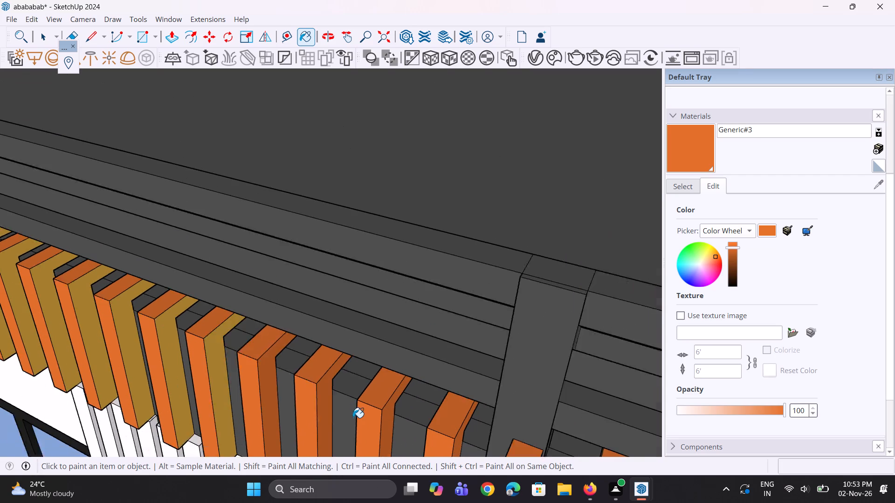
pyautogui.scroll(-7, 353, 418)
pyautogui.moveTo(260, 389); pyautogui.dragTo(274, 390, button='middle')
pyautogui.scroll(7, 274, 391)
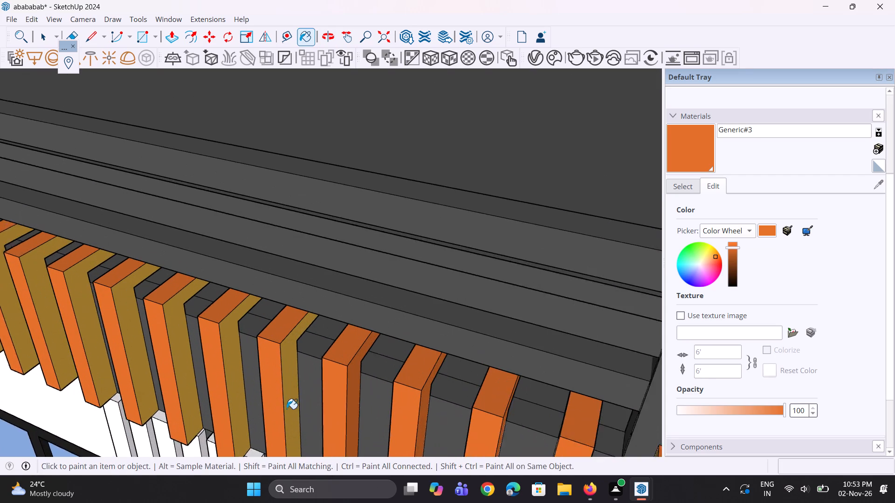
pyautogui.scroll(1, 287, 409)
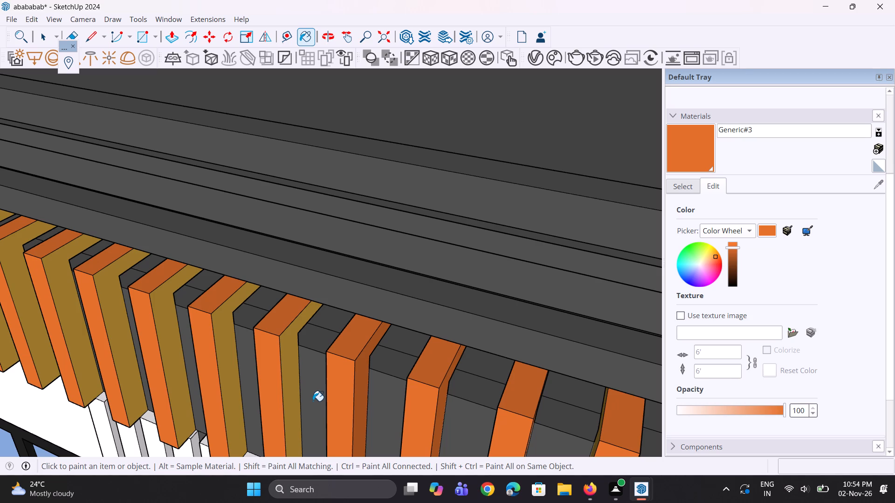
pyautogui.middleClick(313, 401)
pyautogui.moveTo(312, 421); pyautogui.dragTo(332, 453, button='middle')
pyautogui.scroll(4, 332, 453)
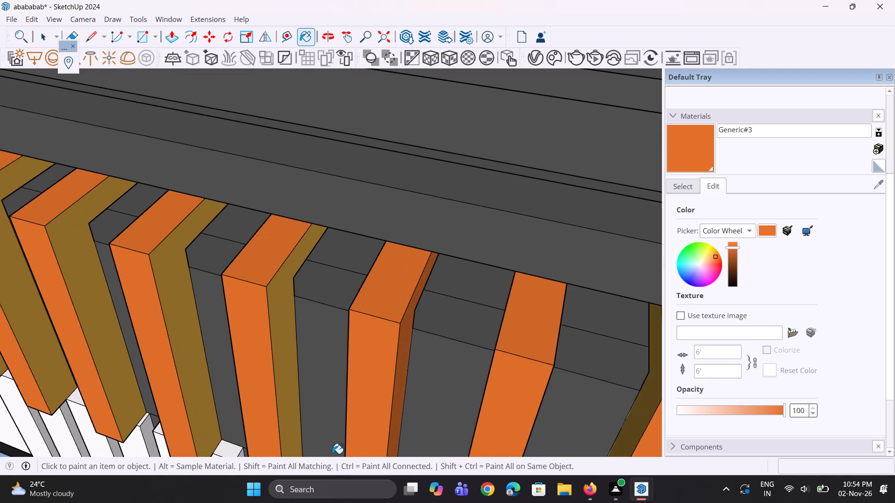
pyautogui.scroll(1, 332, 454)
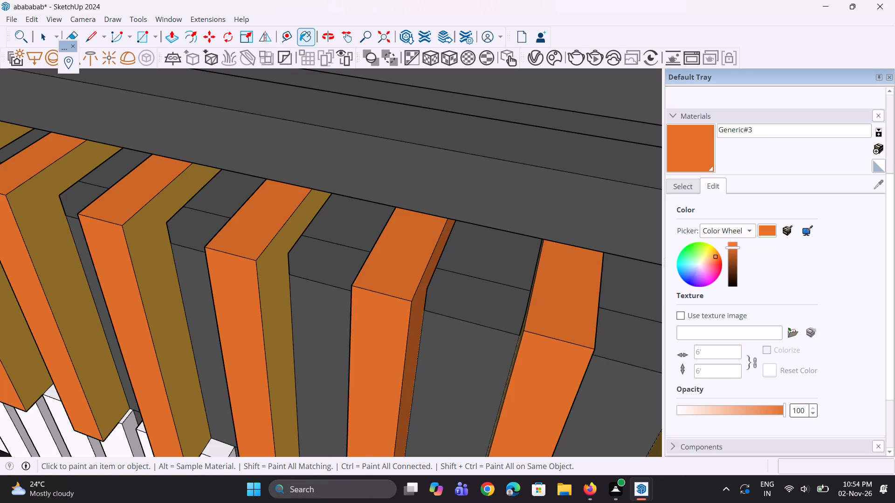
pyautogui.scroll(1, 349, 484)
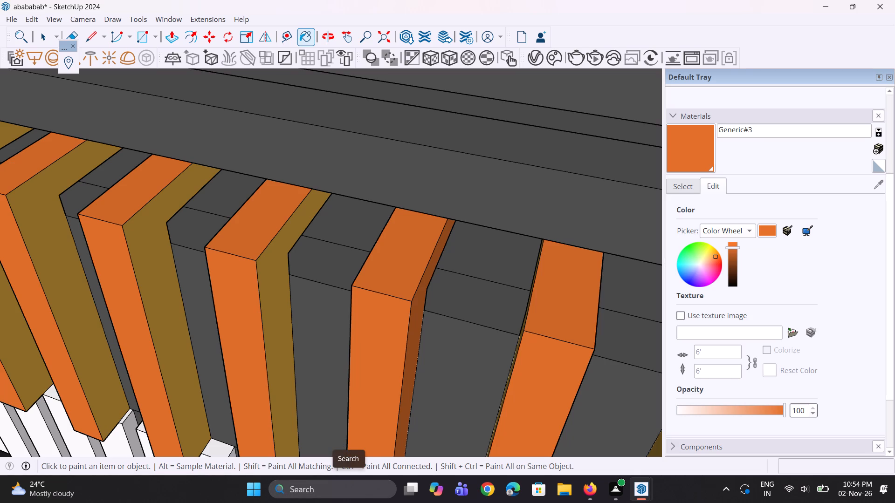
pyautogui.scroll(1, 349, 487)
pyautogui.click(281, 387)
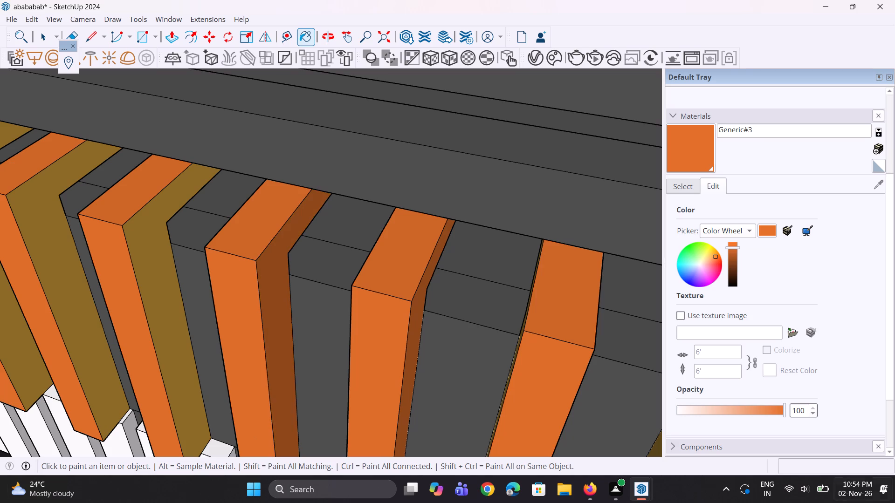
# Paint the right side faces of the next three roof slats leftward with Generic#3.
pyautogui.scroll(-5, 459, 315)
pyautogui.scroll(-3, 484, 363)
pyautogui.scroll(3, 302, 362)
pyautogui.click(328, 355)
pyautogui.click(254, 363)
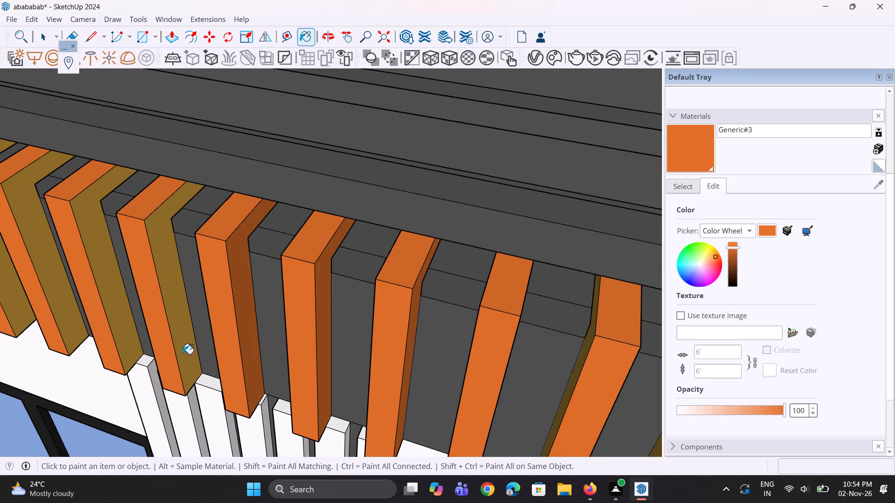
pyautogui.click(183, 354)
# Paint the right side faces of the next three roof slats leftward, up to the one just before the next railing post, with Generic#3.
pyautogui.scroll(-12, 363, 396)
pyautogui.scroll(5, 210, 339)
pyautogui.scroll(4, 295, 336)
pyautogui.click(321, 339)
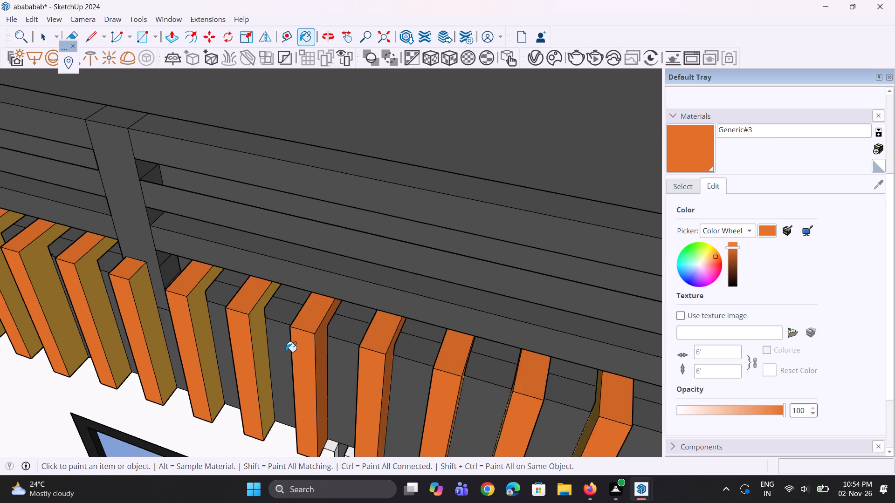
pyautogui.scroll(2, 250, 340)
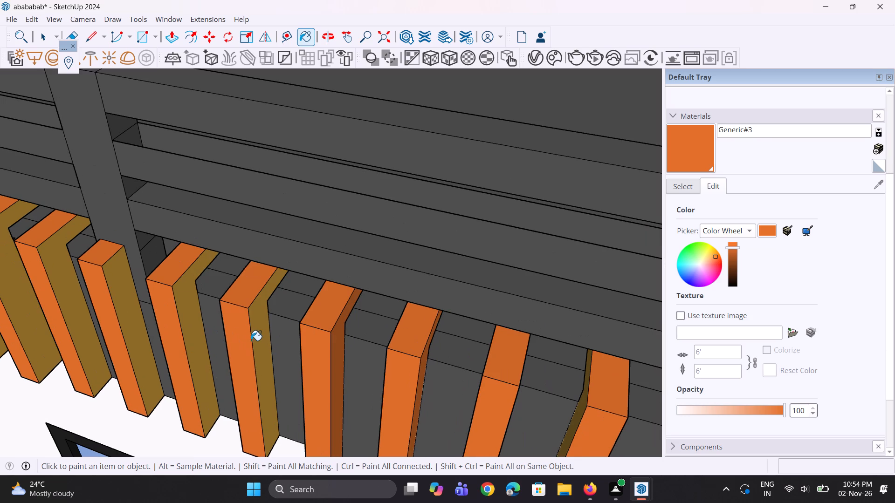
pyautogui.click(254, 340)
pyautogui.scroll(-5, 281, 372)
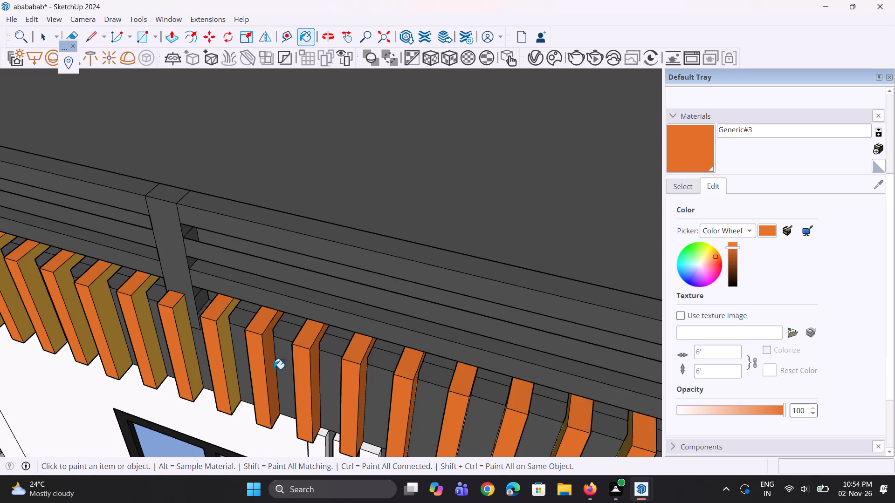
pyautogui.scroll(3, 229, 356)
pyautogui.click(229, 356)
# Paint the right side faces of the roof slat at this railing post and the three slats left of it with Generic#3.
pyautogui.scroll(-5, 385, 391)
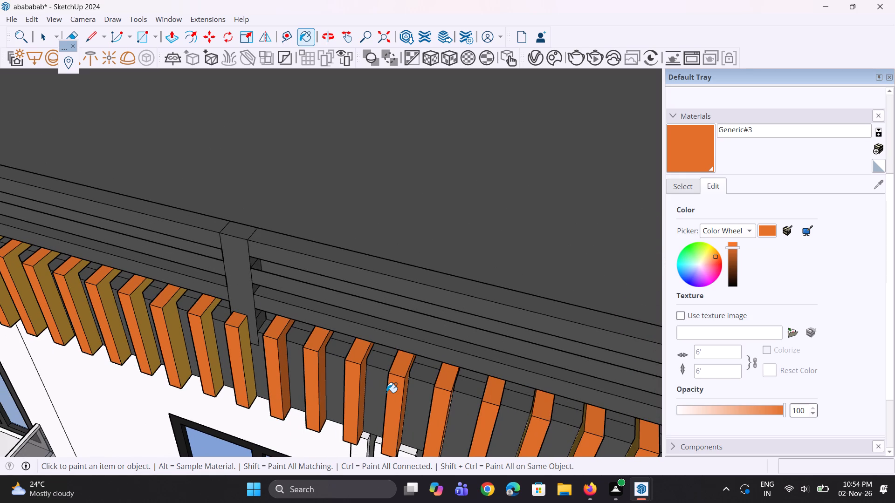
pyautogui.scroll(-2, 386, 393)
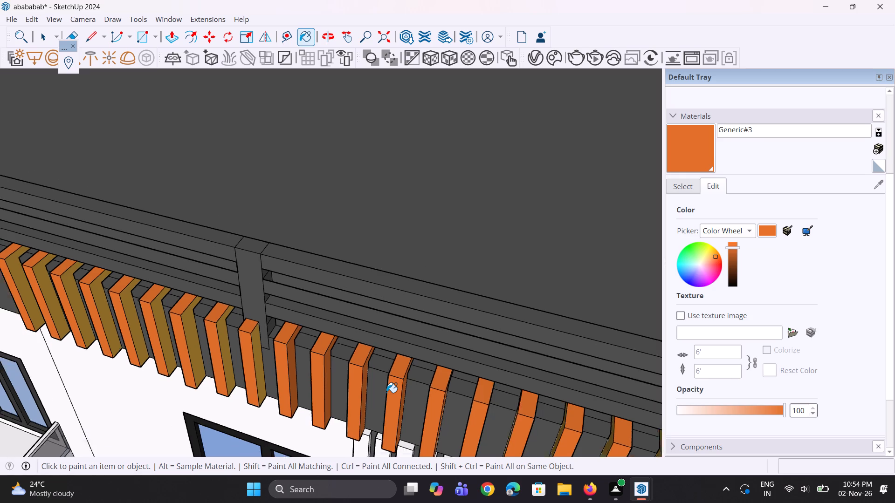
pyautogui.scroll(-3, 386, 393)
pyautogui.scroll(3, 329, 387)
pyautogui.click(290, 380)
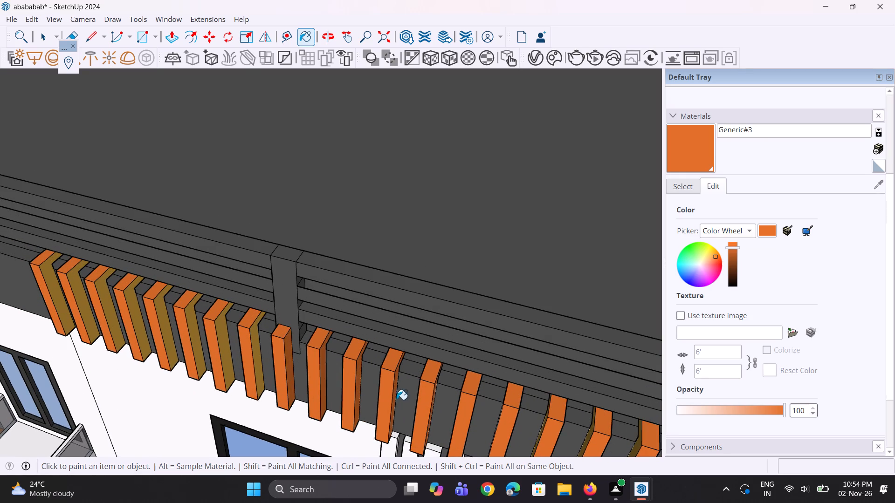
pyautogui.scroll(-5, 409, 417)
pyautogui.scroll(4, 248, 303)
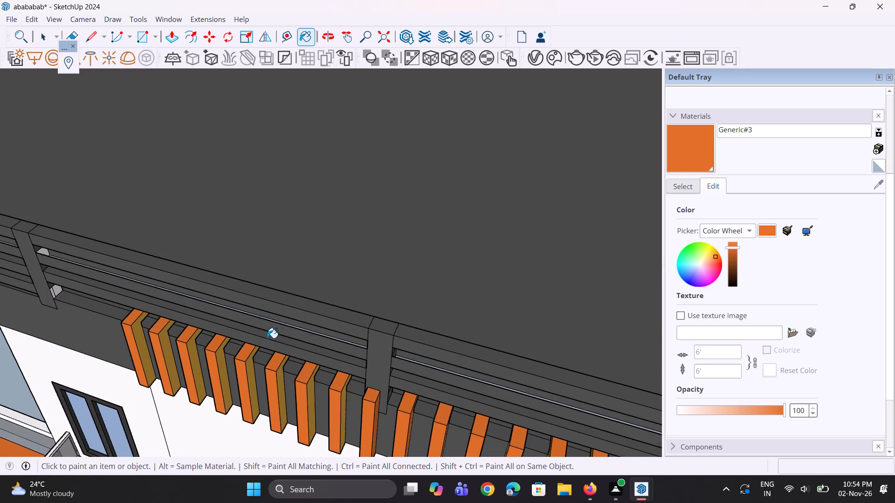
pyautogui.scroll(4, 268, 355)
pyautogui.scroll(2, 397, 411)
pyautogui.click(376, 416)
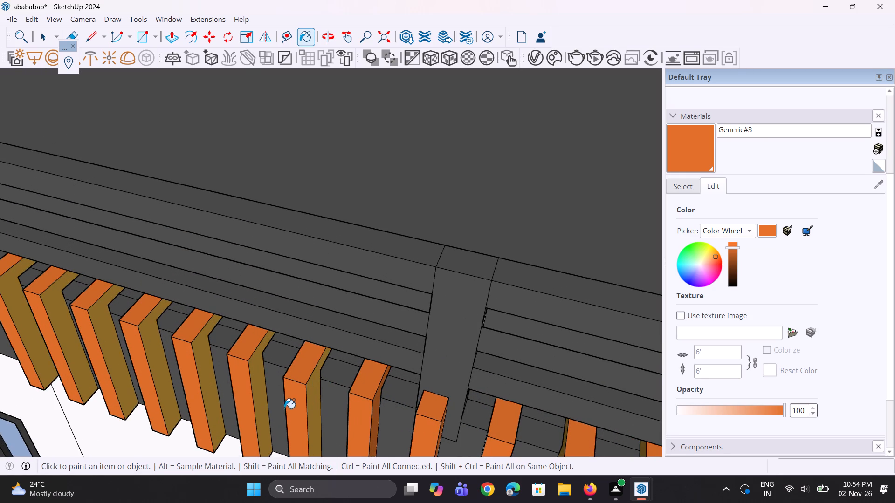
pyautogui.click(304, 401)
pyautogui.click(311, 398)
pyautogui.click(259, 391)
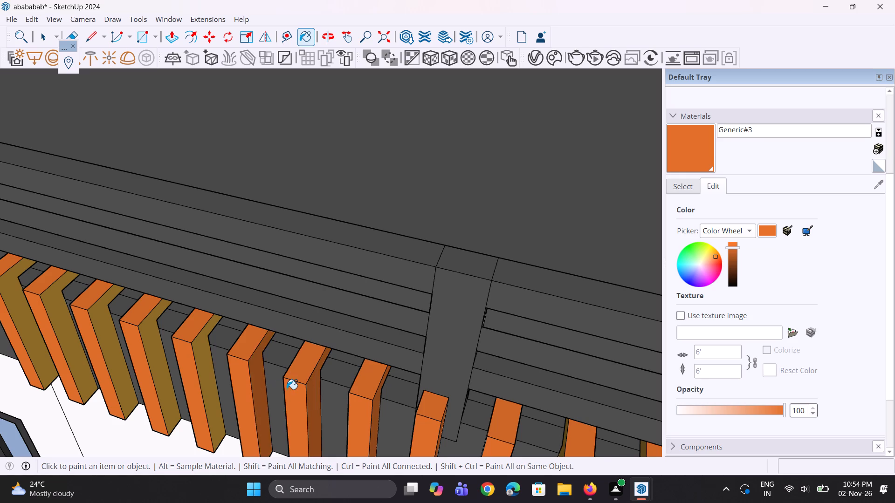
# Paint the right side faces of the last five roof slats at the row's left end with Generic#3.
pyautogui.scroll(-5, 365, 395)
pyautogui.moveTo(249, 371); pyautogui.dragTo(255, 372, button='middle')
pyautogui.scroll(4, 256, 370)
pyautogui.click(257, 368)
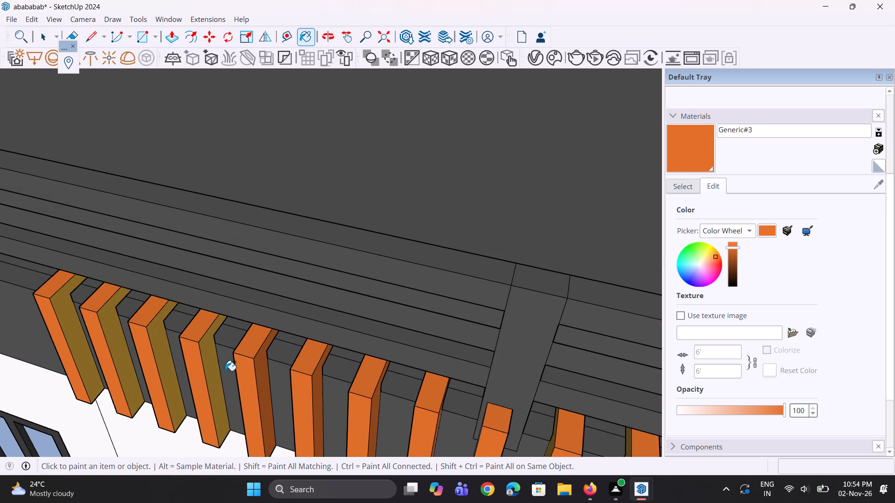
pyautogui.click(210, 379)
pyautogui.click(164, 369)
pyautogui.scroll(-5, 213, 382)
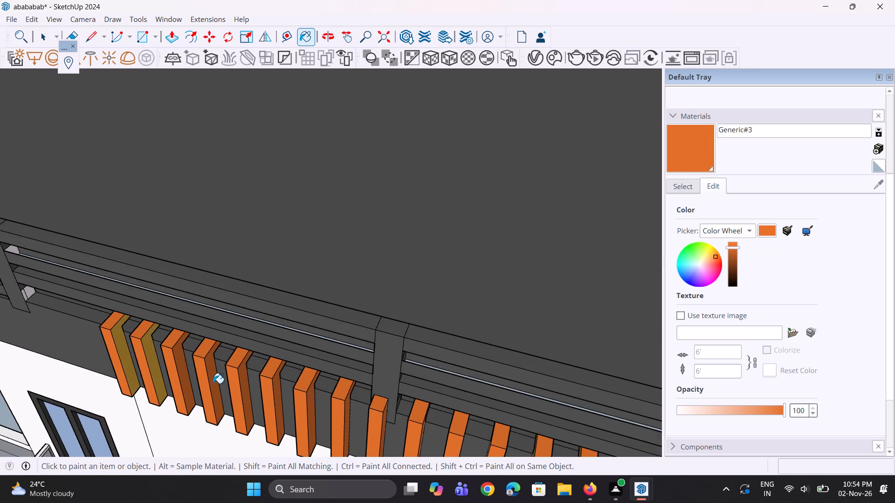
pyautogui.scroll(4, 71, 341)
pyautogui.scroll(3, 137, 341)
pyautogui.click(138, 340)
pyautogui.click(207, 349)
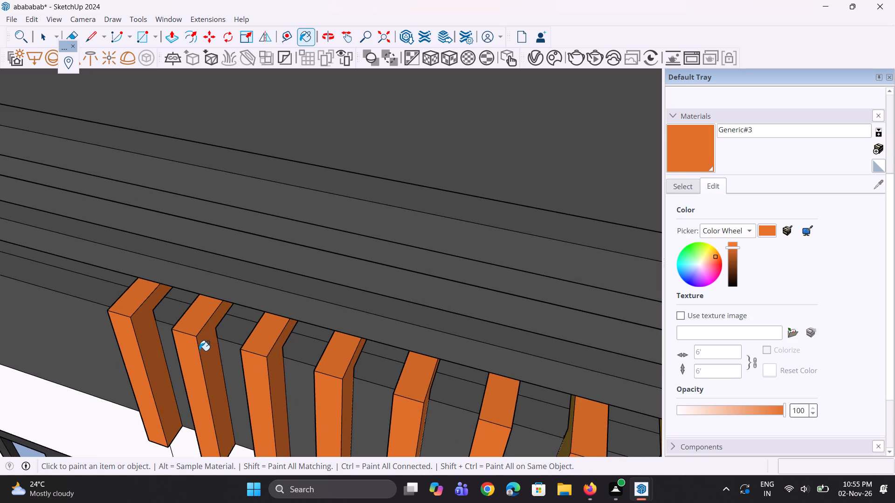
# Paint the left side faces of the two leftmost roof slats with Generic#3.
pyautogui.moveTo(202, 349); pyautogui.dragTo(473, 292, button='middle')
pyautogui.scroll(-4, 427, 277)
pyautogui.scroll(4, 359, 367)
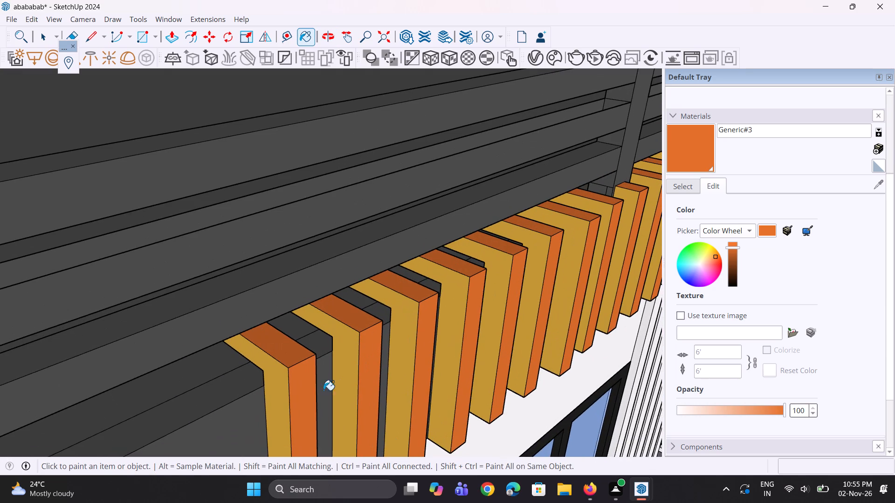
pyautogui.click(282, 413)
pyautogui.click(345, 380)
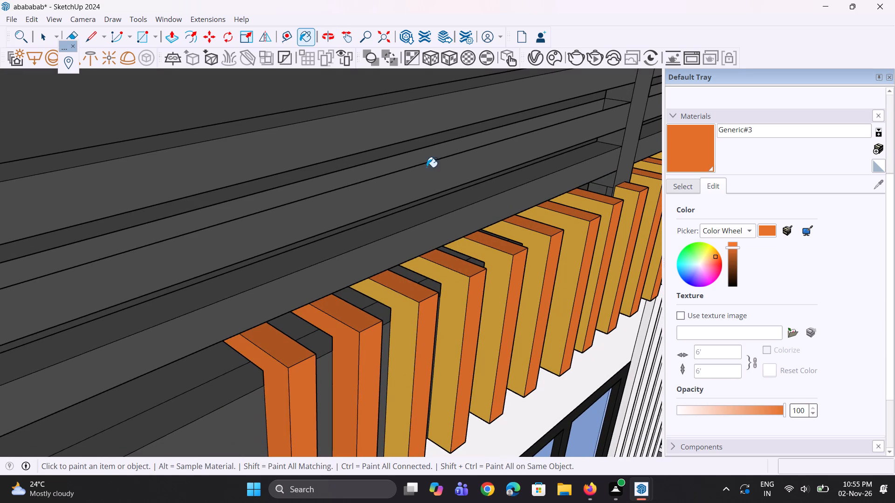
# Paint the left side faces of the next seven roof slats rightward, through the slat at the first railing post, with Generic#3.
pyautogui.click(399, 344)
pyautogui.click(451, 319)
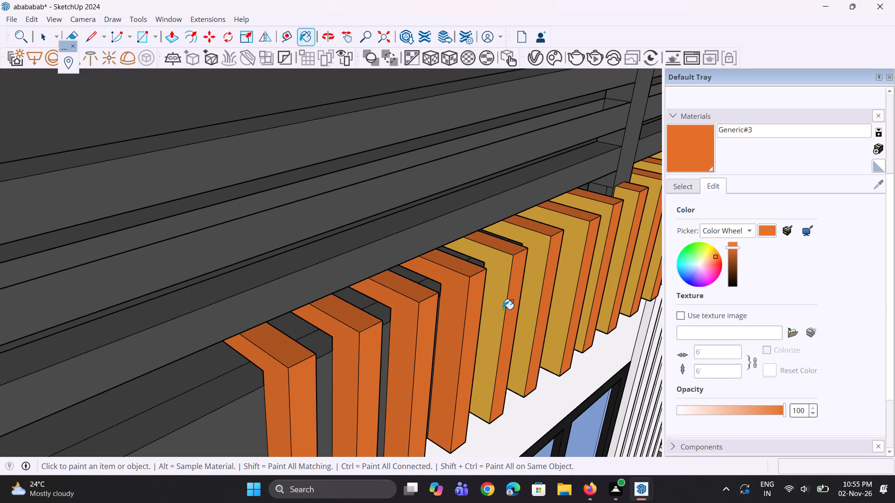
pyautogui.click(503, 309)
pyautogui.scroll(-11, 195, 367)
pyautogui.scroll(2, 386, 313)
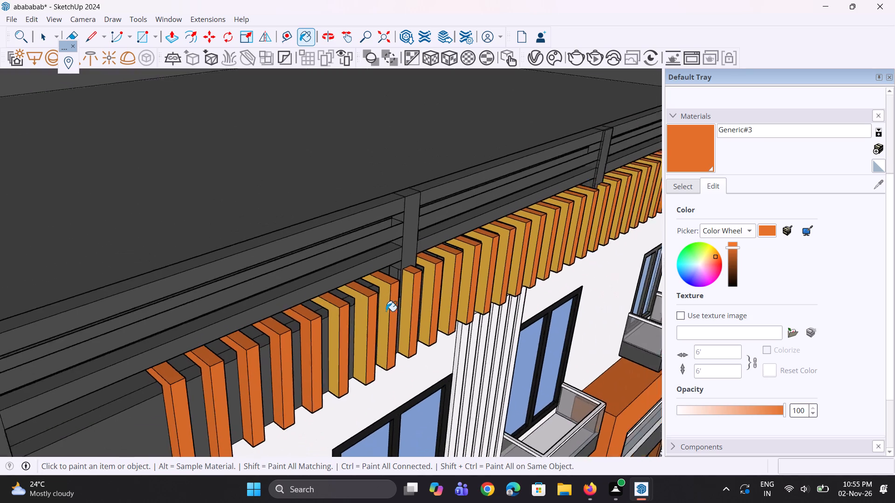
pyautogui.scroll(3, 386, 311)
pyautogui.scroll(3, 313, 327)
pyautogui.click(313, 327)
pyautogui.click(365, 314)
pyautogui.click(405, 301)
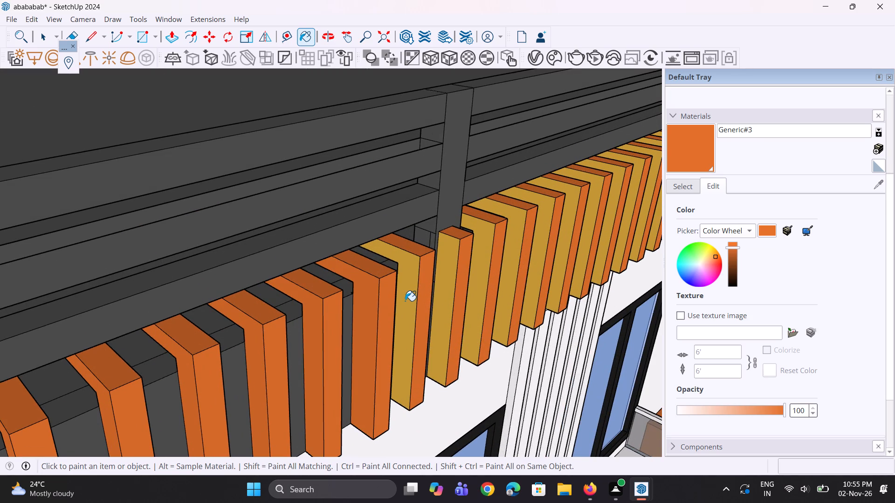
pyautogui.click(452, 280)
# Paint the left side faces of the seven roof slats immediately right of that railing post with Generic#3.
pyautogui.scroll(-10, 182, 374)
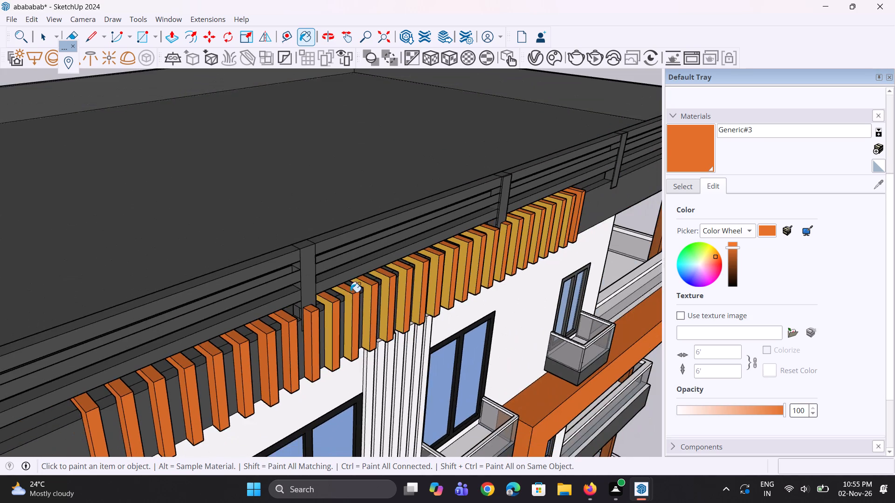
pyautogui.scroll(4, 365, 285)
pyautogui.scroll(3, 291, 323)
pyautogui.click(313, 324)
pyautogui.click(350, 307)
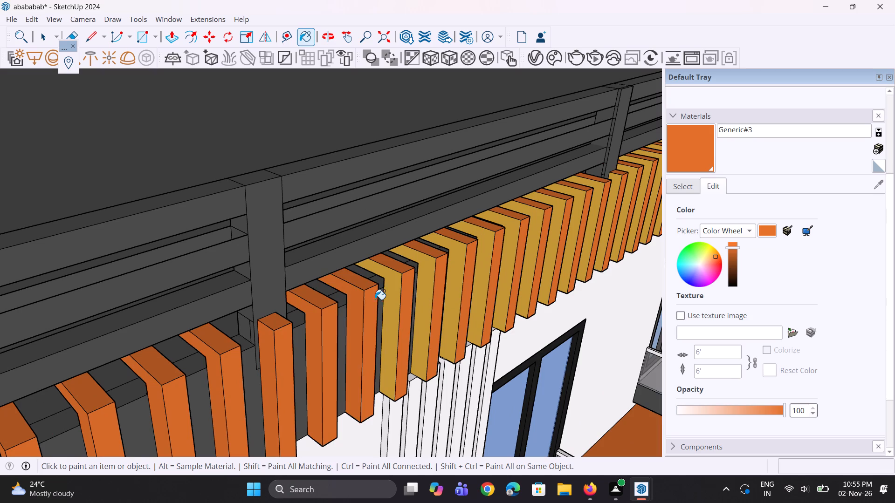
pyautogui.click(396, 296)
pyautogui.scroll(-8, 255, 386)
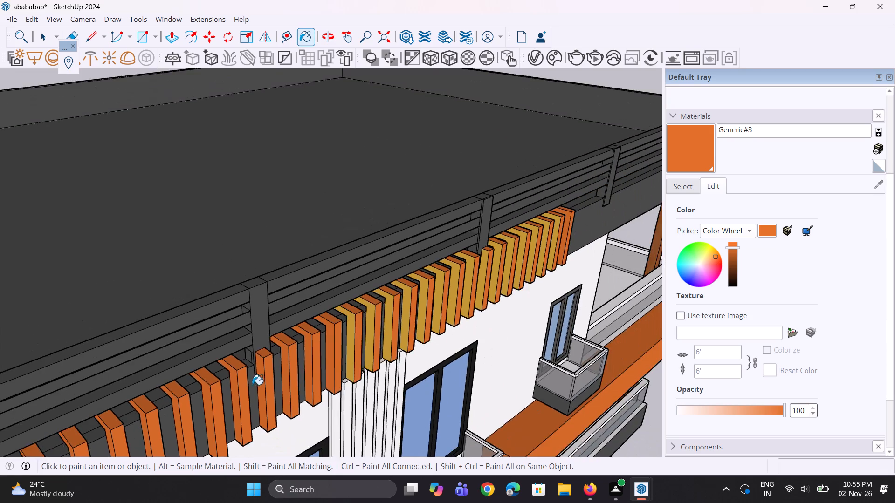
pyautogui.scroll(7, 366, 325)
pyautogui.click(335, 340)
pyautogui.click(370, 319)
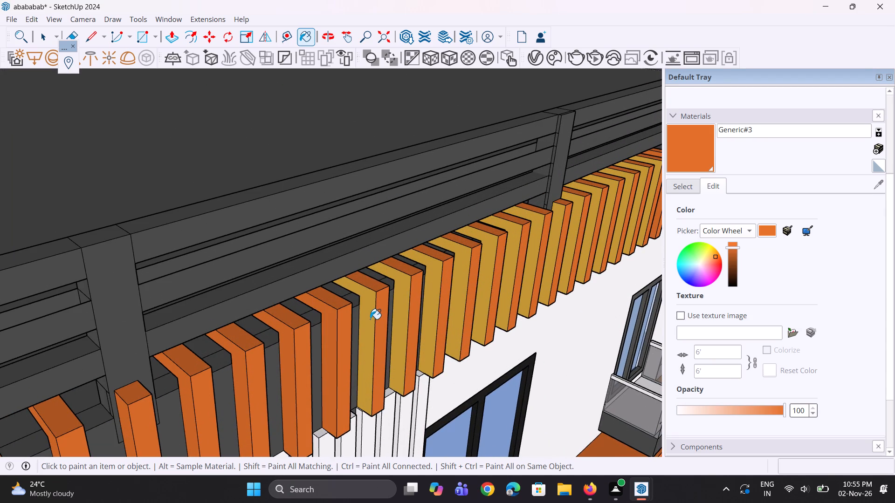
pyautogui.click(396, 312)
pyautogui.click(425, 301)
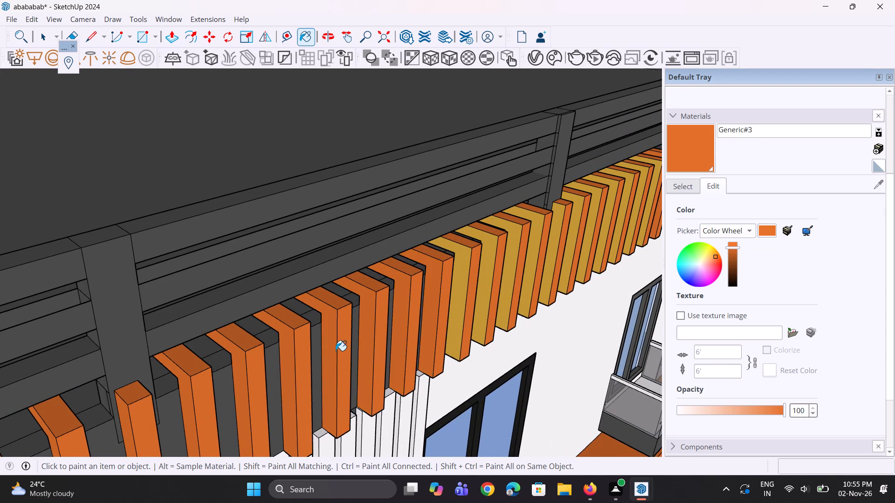
# Paint the left side faces of the next five roof slats rightward, through the slat at the next railing post, with Generic#3.
pyautogui.scroll(-9, 331, 356)
pyautogui.scroll(4, 391, 302)
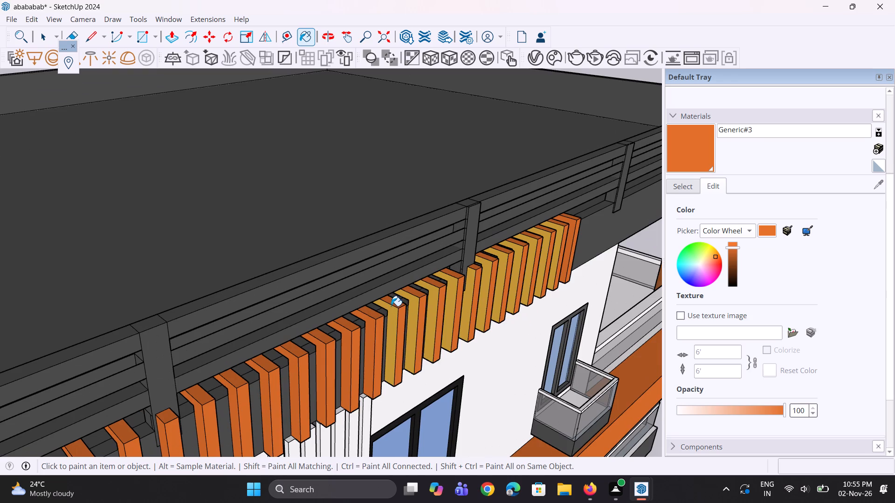
pyautogui.scroll(3, 391, 306)
pyautogui.click(393, 318)
pyautogui.scroll(3, 425, 314)
pyautogui.click(424, 314)
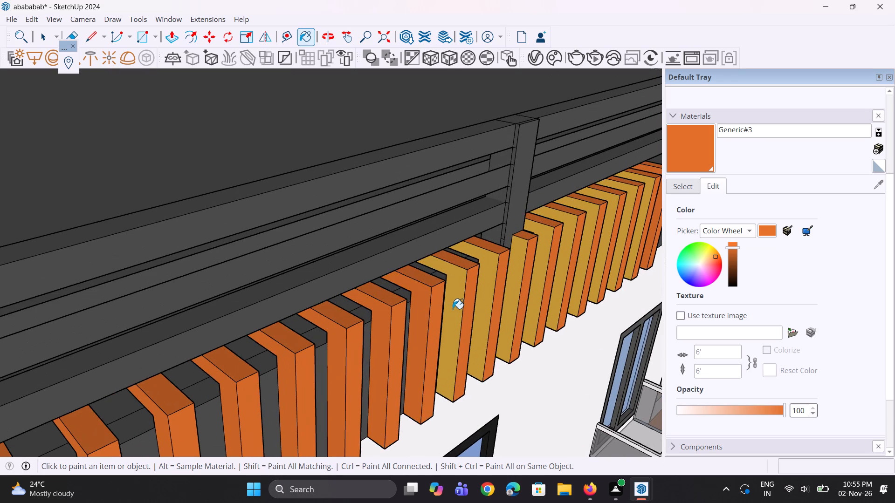
pyautogui.click(454, 308)
pyautogui.scroll(-9, 298, 389)
pyautogui.scroll(5, 404, 299)
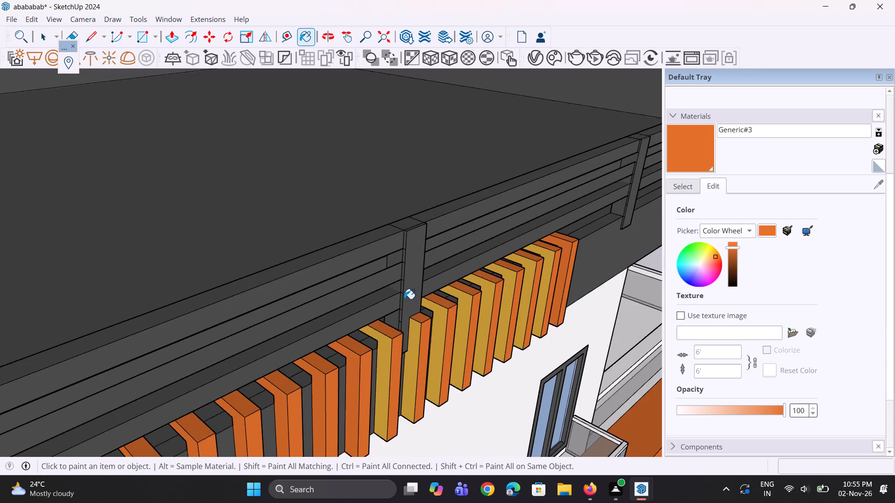
pyautogui.scroll(3, 390, 353)
pyautogui.click(390, 354)
pyautogui.click(420, 345)
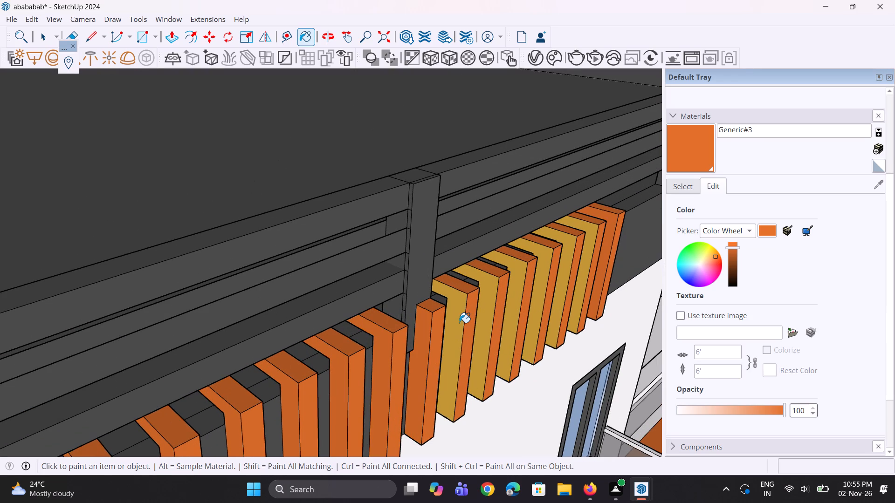
# Paint the left side faces of the six remaining yellow roof slats toward the row's right end with Generic#3.
pyautogui.click(459, 323)
pyautogui.click(486, 310)
pyautogui.scroll(-11, 261, 429)
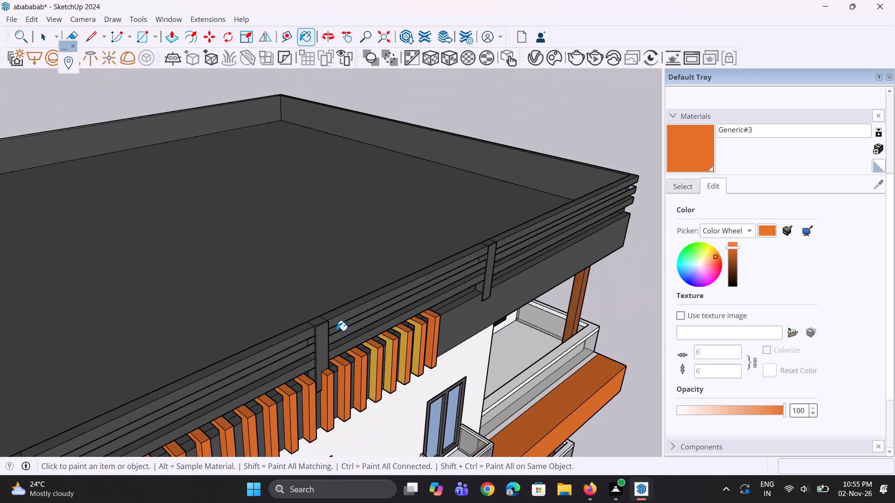
pyautogui.scroll(5, 355, 323)
pyautogui.scroll(3, 402, 371)
pyautogui.click(381, 395)
pyautogui.click(414, 376)
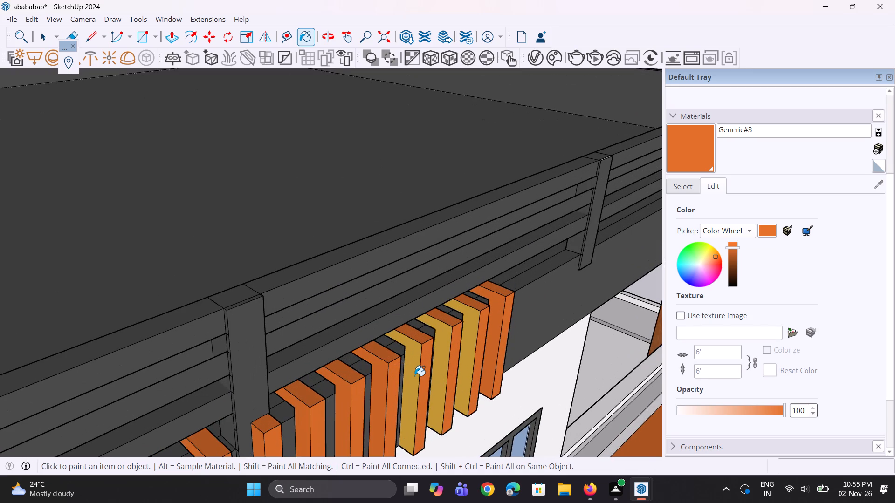
pyautogui.click(441, 359)
pyautogui.click(471, 346)
# Paint the bottom faces of the five roof slats at the row's right end with Generic#3.
pyautogui.scroll(1, 466, 346)
pyautogui.moveTo(465, 346); pyautogui.dragTo(431, 279, button='middle')
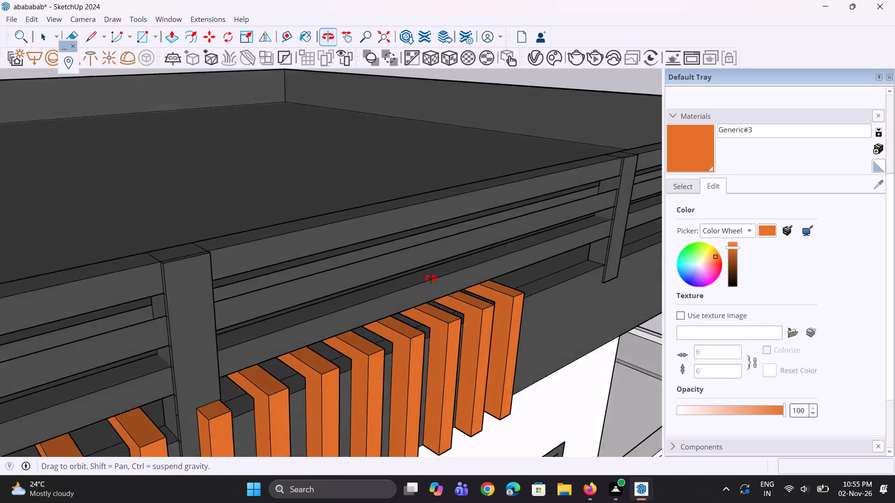
pyautogui.moveTo(431, 279); pyautogui.dragTo(429, 275, button='middle')
pyautogui.scroll(-5, 408, 251)
pyautogui.scroll(1, 417, 366)
pyautogui.moveTo(418, 366); pyautogui.dragTo(430, 180, button='middle')
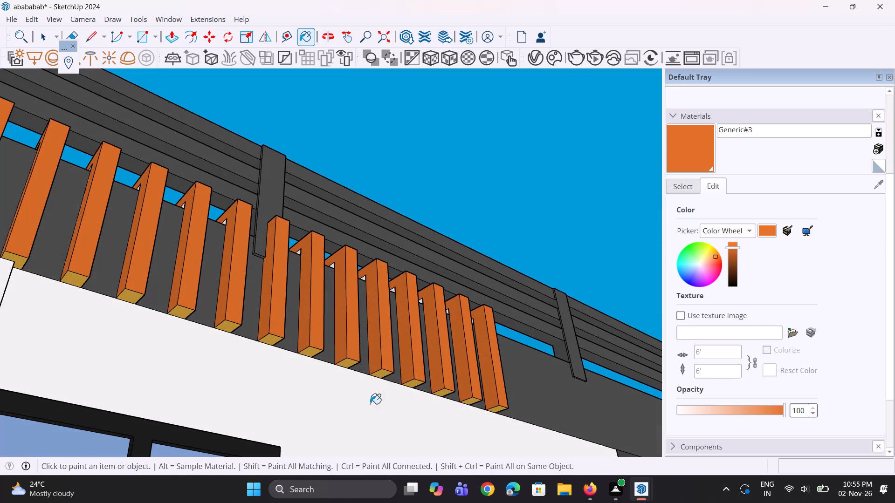
pyautogui.moveTo(409, 300); pyautogui.dragTo(441, 251, button='middle')
pyautogui.scroll(-5, 441, 249)
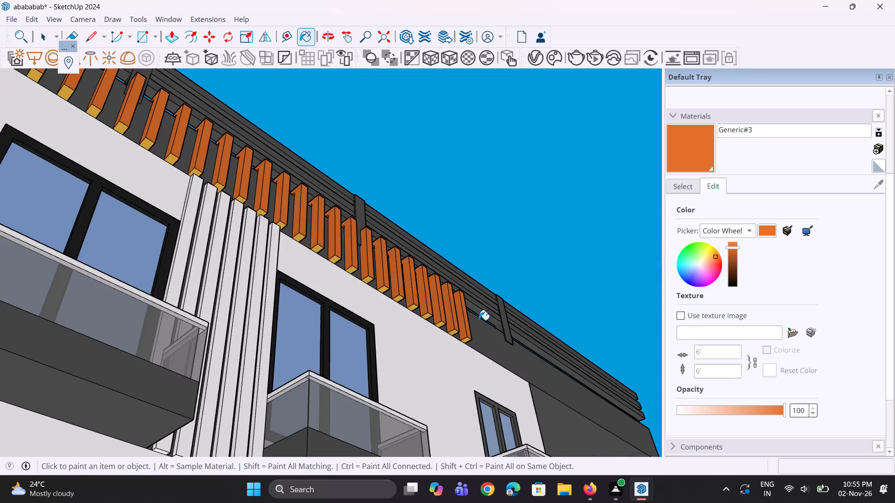
pyautogui.scroll(-4, 479, 320)
pyautogui.scroll(14, 469, 334)
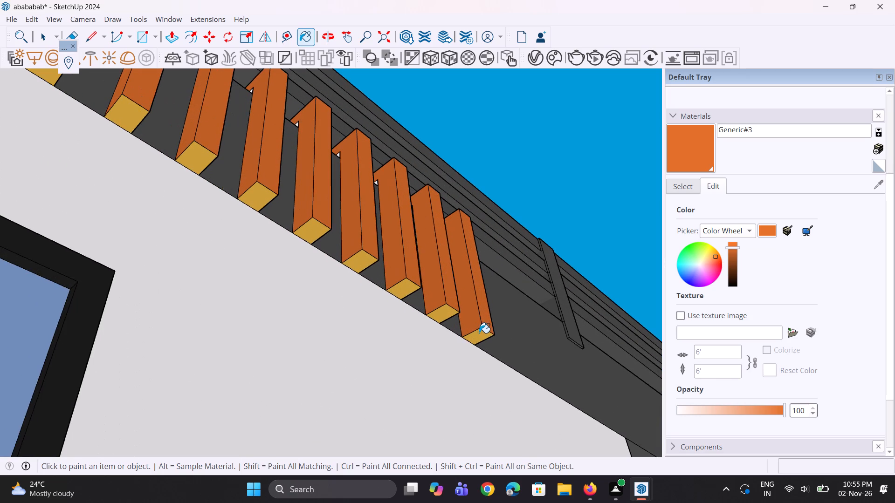
pyautogui.click(479, 333)
pyautogui.click(433, 314)
pyautogui.scroll(-5, 469, 340)
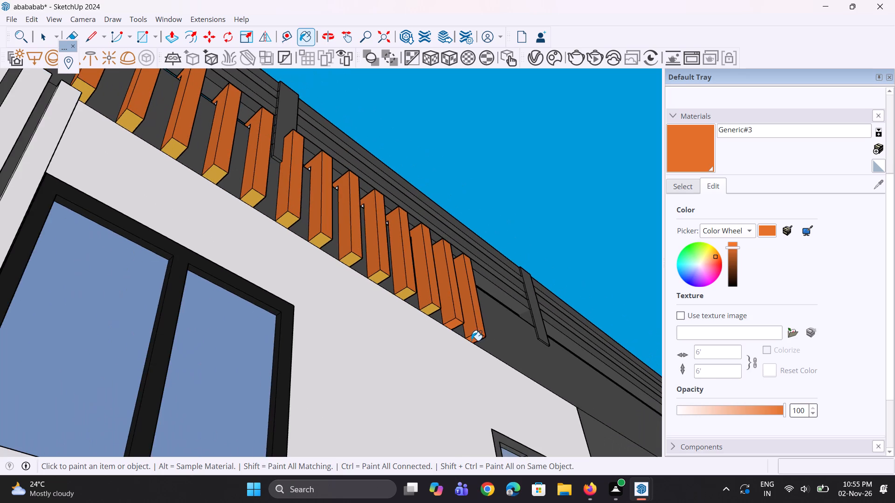
pyautogui.scroll(5, 416, 308)
pyautogui.click(435, 313)
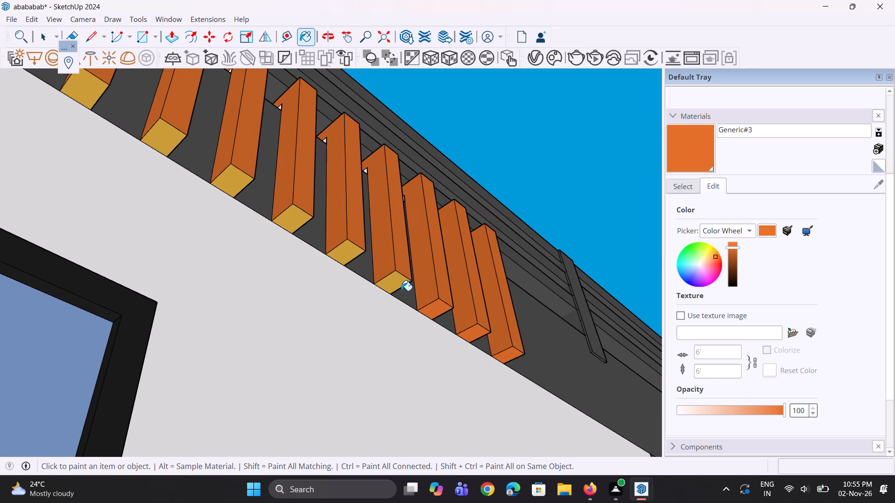
pyautogui.click(396, 288)
pyautogui.click(335, 256)
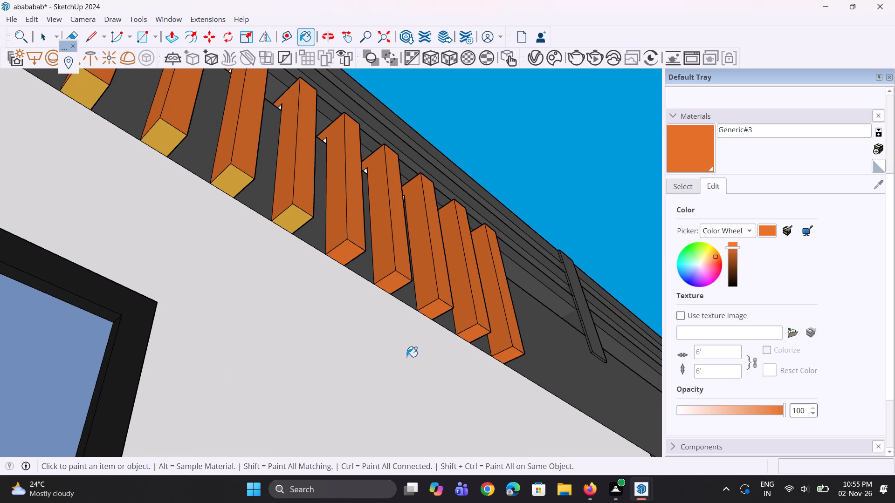
# Paint the bottom faces of the next four roof slats leftward, ending one slat past the railing post, with Generic#3.
pyautogui.scroll(-10, 427, 382)
pyautogui.scroll(4, 341, 300)
pyautogui.scroll(4, 399, 317)
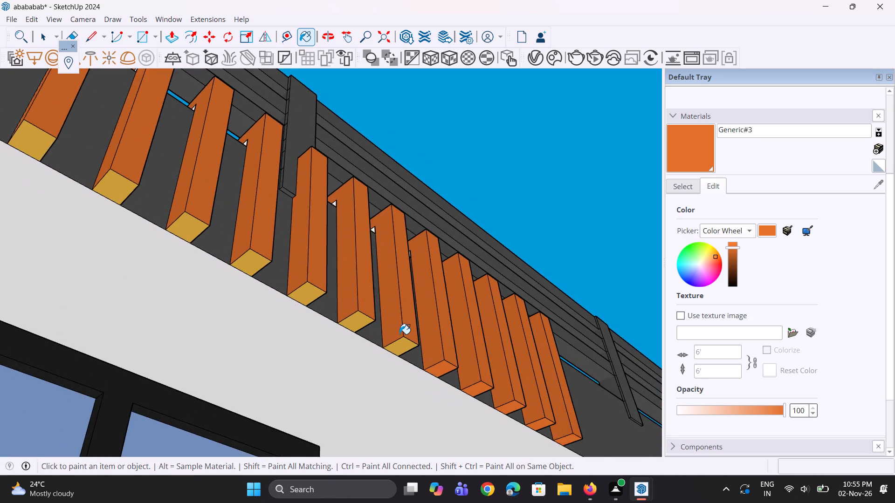
pyautogui.scroll(4, 399, 334)
pyautogui.click(405, 347)
pyautogui.click(317, 306)
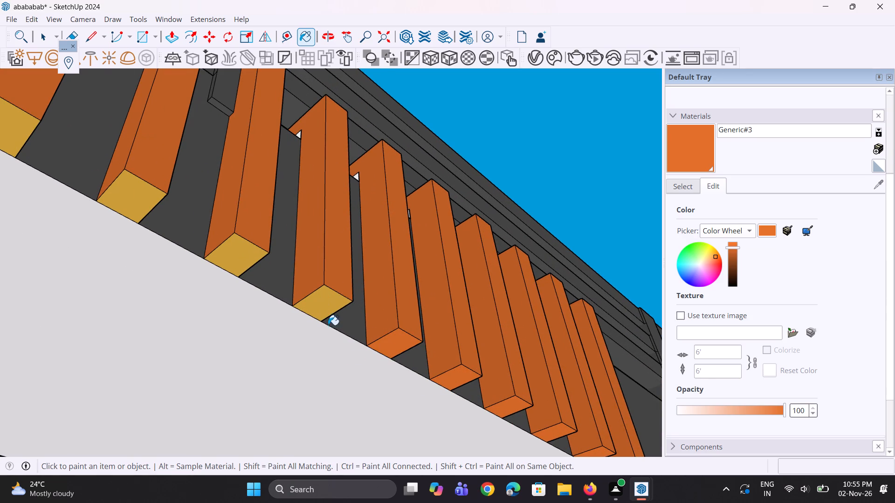
pyautogui.scroll(-5, 370, 394)
pyautogui.scroll(3, 291, 313)
pyautogui.click(291, 313)
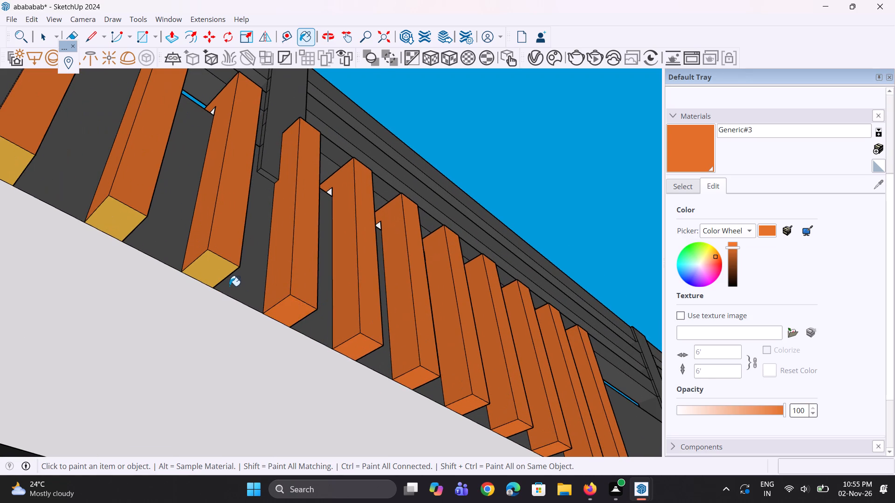
pyautogui.click(214, 274)
# Paint the bottom faces of the next four roof slats leftward, up to the edge of the white vertical wall fins, with Generic#3.
pyautogui.scroll(-4, 288, 387)
pyautogui.scroll(-6, 348, 393)
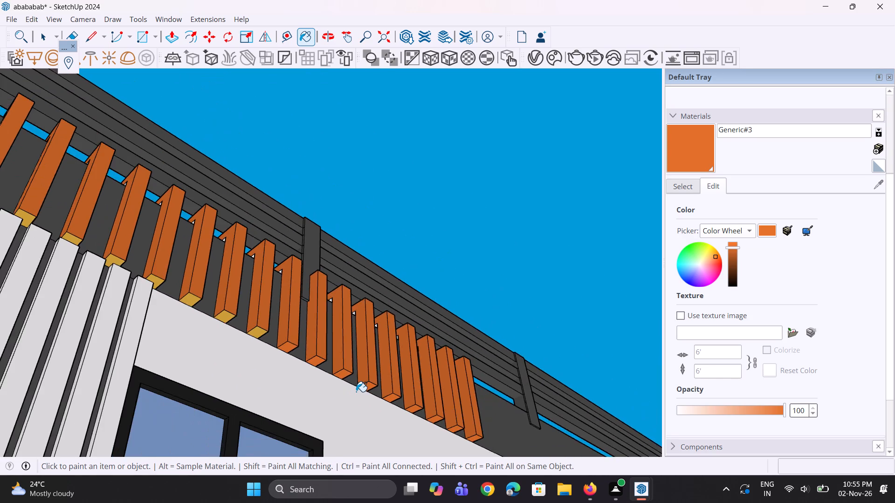
pyautogui.scroll(-4, 356, 392)
pyautogui.scroll(12, 274, 340)
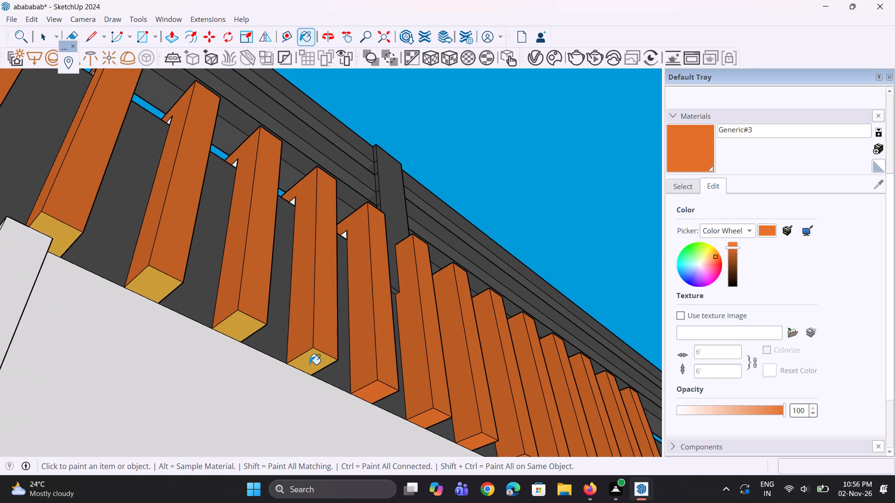
pyautogui.click(310, 364)
pyautogui.click(243, 332)
pyautogui.scroll(-10, 326, 409)
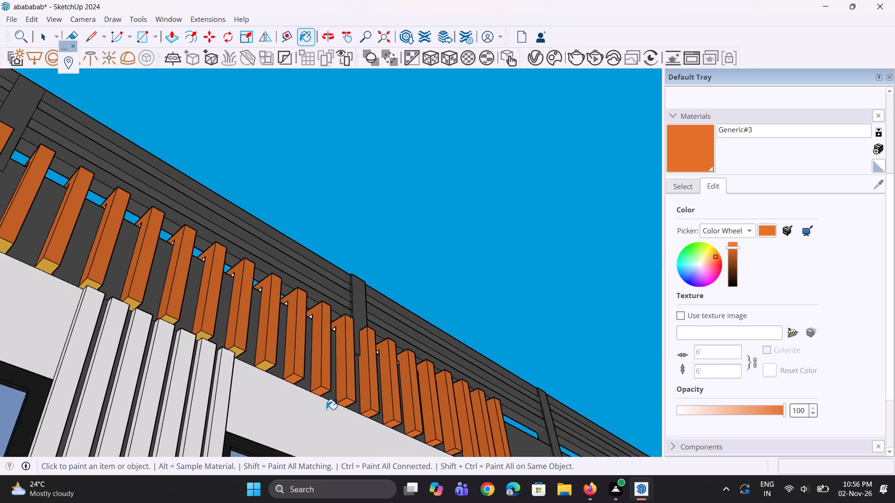
pyautogui.scroll(-1, 326, 409)
pyautogui.scroll(9, 238, 364)
pyautogui.scroll(3, 297, 374)
pyautogui.click(298, 375)
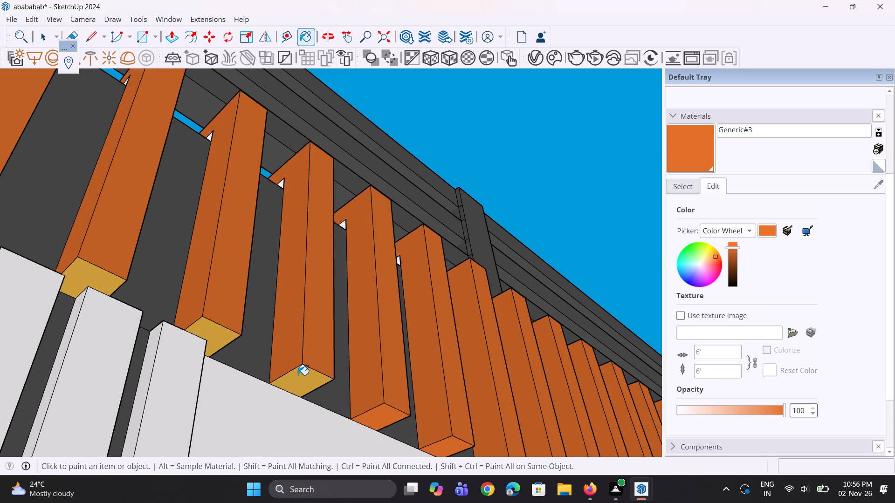
pyautogui.click(213, 334)
# Paint the bottom faces of the first three roof slats above the white vertical wall fins, working leftward, with Generic#3.
pyautogui.scroll(-11, 328, 398)
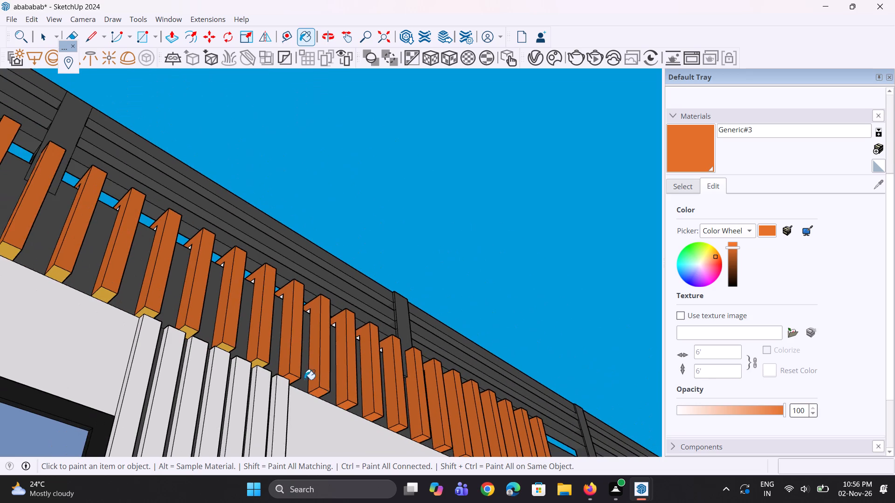
pyautogui.scroll(5, 248, 358)
pyautogui.click(264, 364)
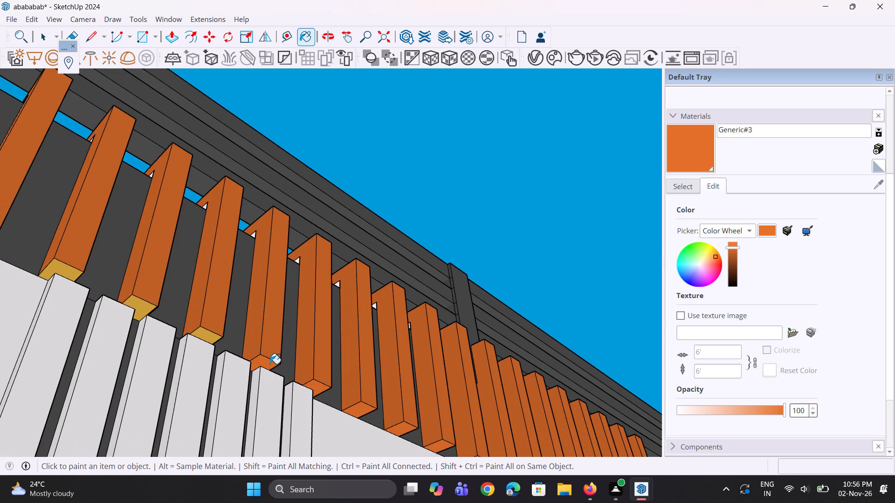
pyautogui.scroll(-8, 305, 396)
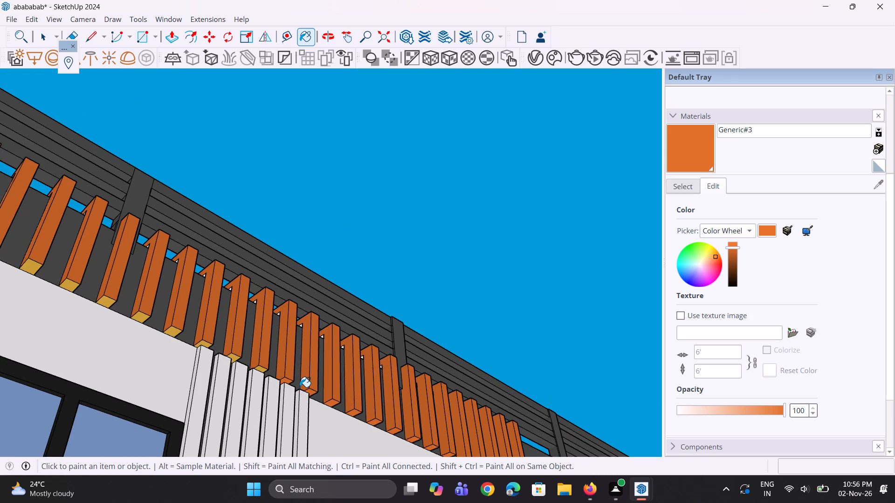
pyautogui.scroll(-3, 270, 382)
pyautogui.scroll(12, 246, 372)
pyautogui.click(271, 374)
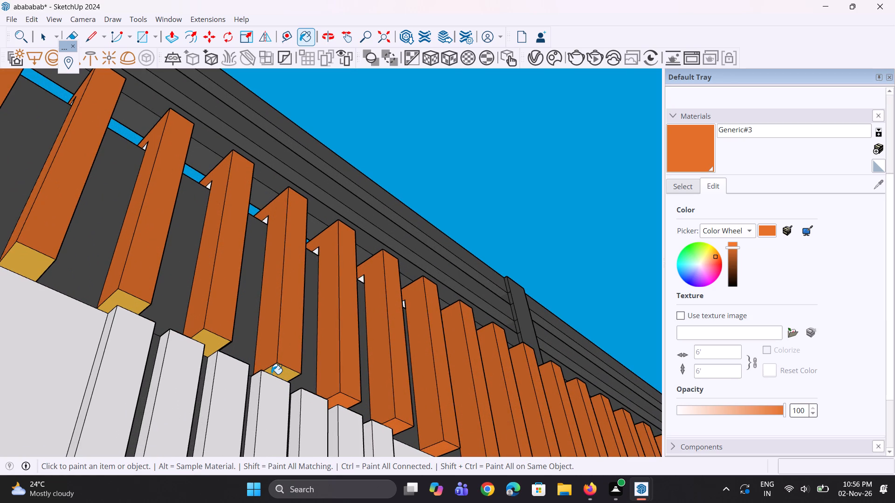
pyautogui.scroll(-3, 260, 377)
pyautogui.scroll(-3, 223, 385)
pyautogui.moveTo(224, 380); pyautogui.dragTo(233, 367, button='middle')
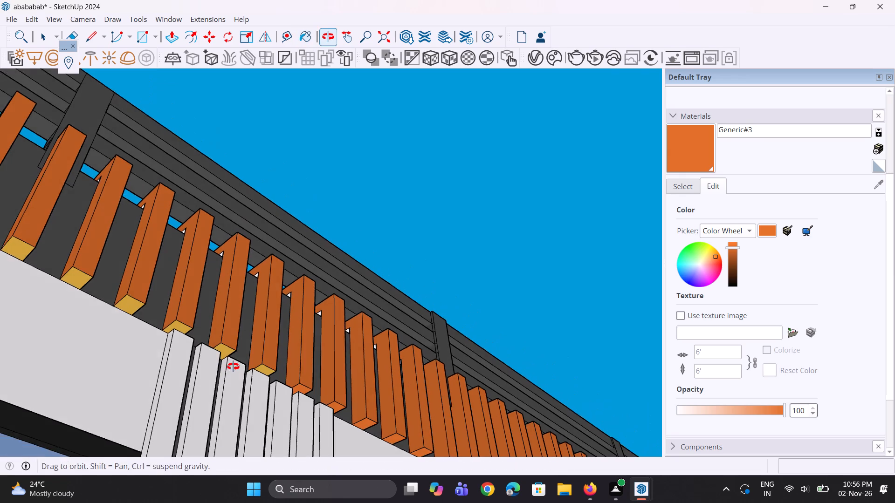
pyautogui.moveTo(233, 367); pyautogui.dragTo(233, 366, button='middle')
pyautogui.scroll(3, 255, 375)
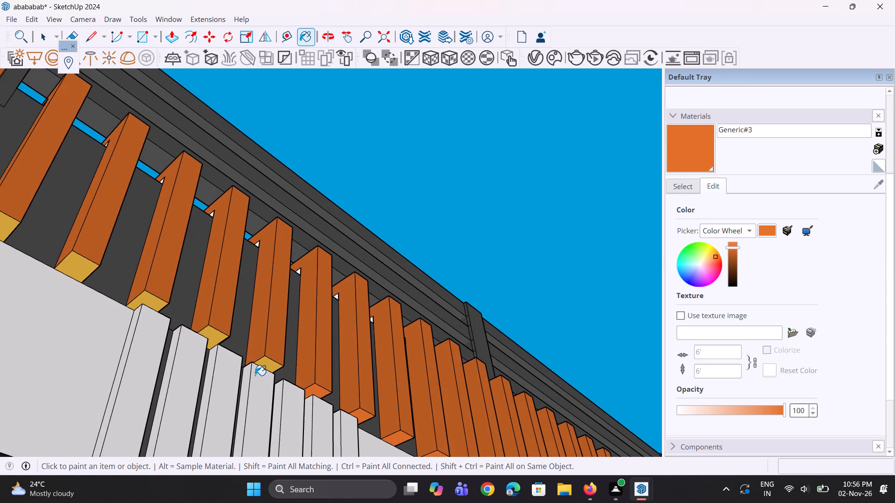
pyautogui.scroll(5, 252, 382)
pyautogui.click(272, 363)
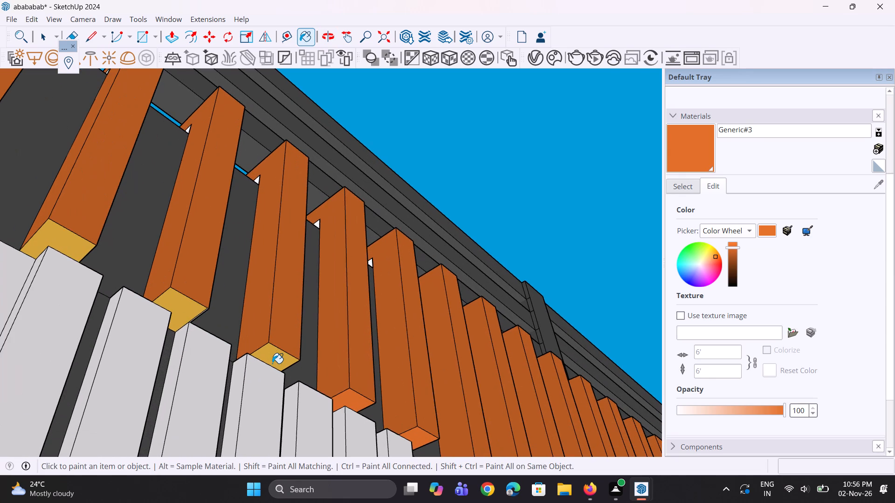
# Paint the bottom faces of the remaining two roof slats above the white vertical wall fins with Generic#3.
pyautogui.scroll(1, 253, 376)
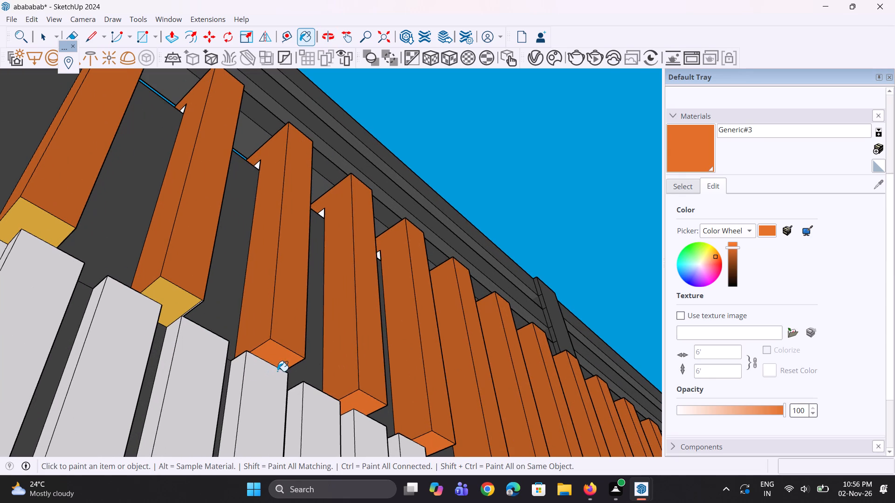
pyautogui.scroll(-5, 291, 380)
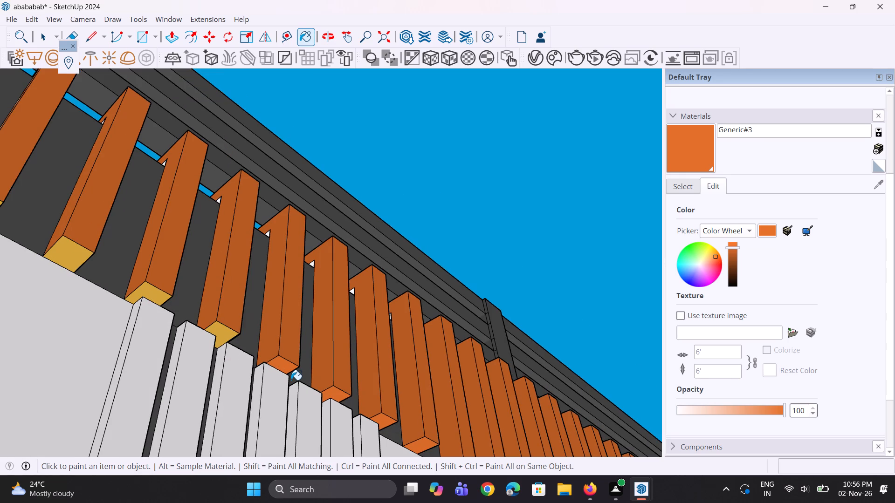
pyautogui.scroll(3, 213, 326)
pyautogui.click(231, 339)
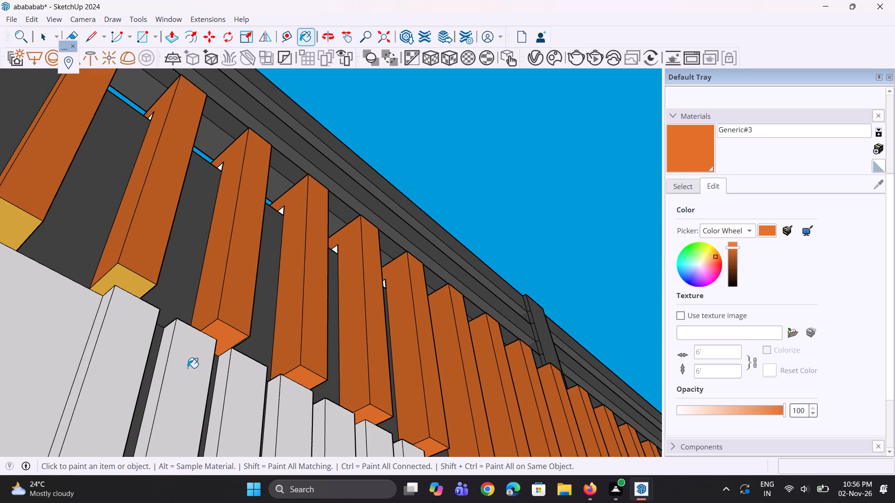
pyautogui.scroll(-4, 211, 374)
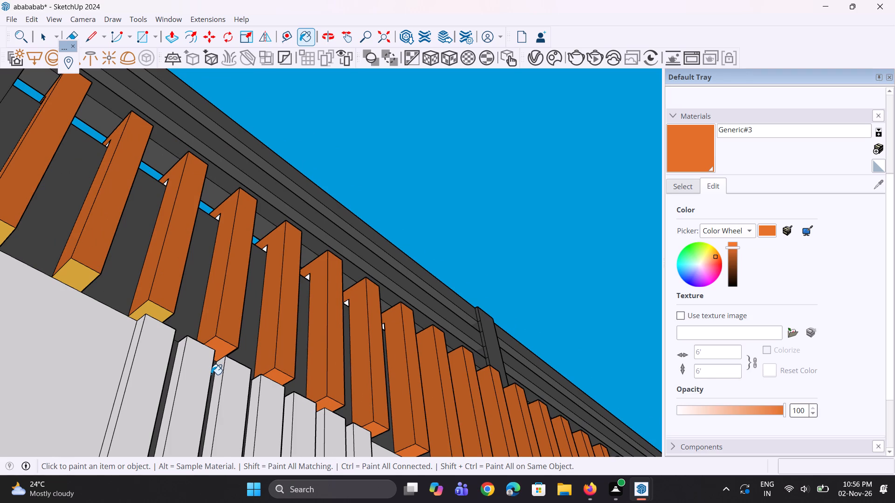
pyautogui.scroll(-6, 211, 374)
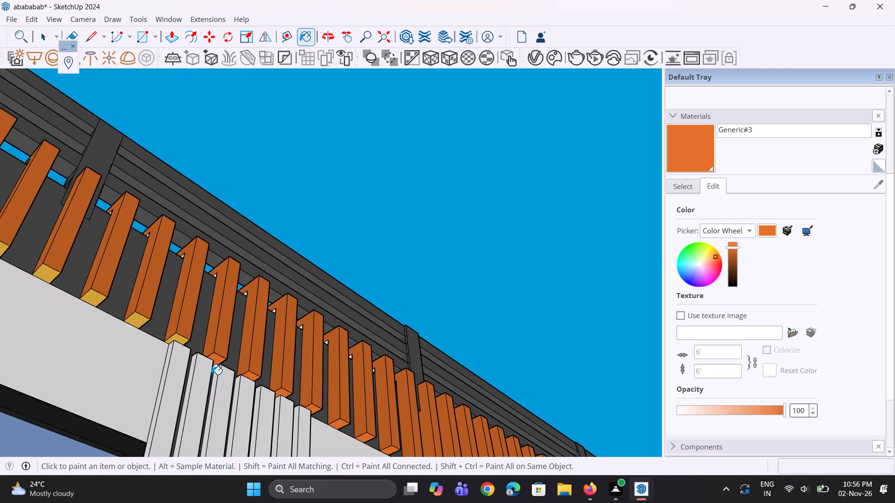
pyautogui.click(180, 343)
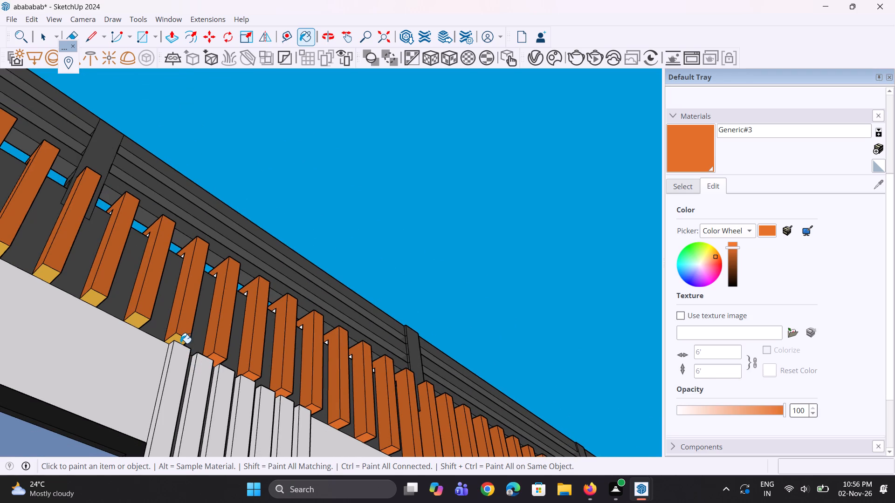
pyautogui.click(182, 340)
# Paint the bottom faces of the first three roof slats left of the white vertical wall fins with Generic#3.
pyautogui.moveTo(120, 356); pyautogui.dragTo(175, 362, button='middle')
pyautogui.scroll(-6, 233, 370)
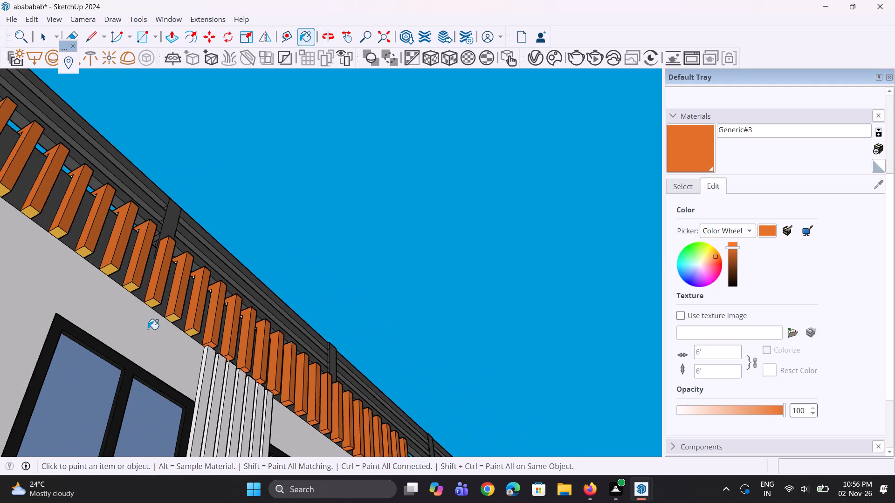
pyautogui.scroll(4, 109, 312)
pyautogui.scroll(3, 220, 341)
pyautogui.click(222, 343)
pyautogui.click(192, 314)
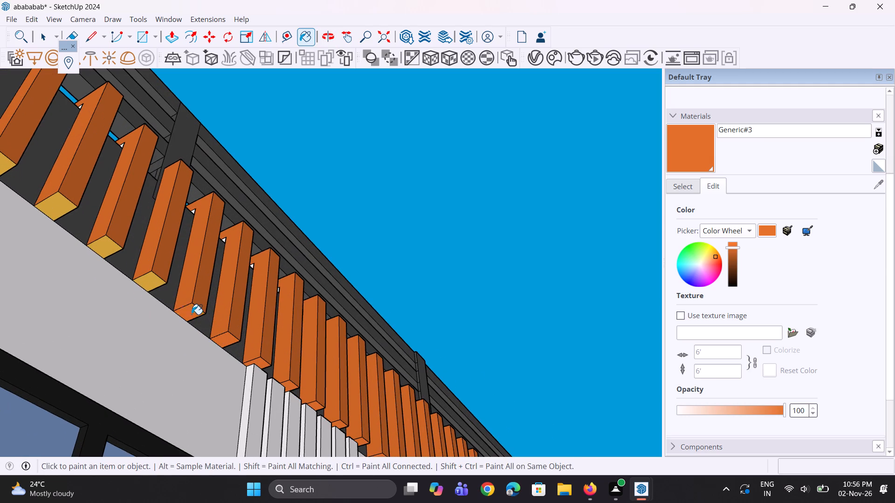
pyautogui.click(149, 280)
# Paint the bottom faces of the six roof slats at the row's left end with Generic#3, working rightward.
pyautogui.scroll(-12, 229, 376)
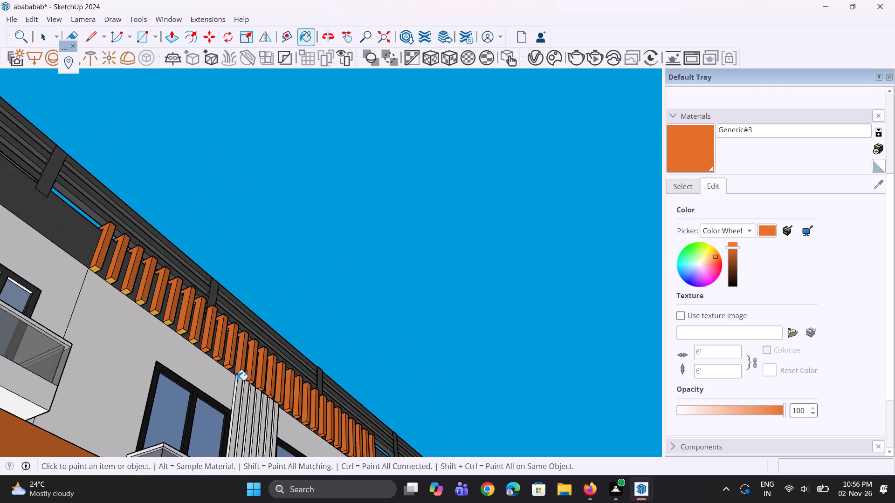
pyautogui.scroll(5, 131, 306)
pyautogui.scroll(3, 76, 244)
pyautogui.click(73, 244)
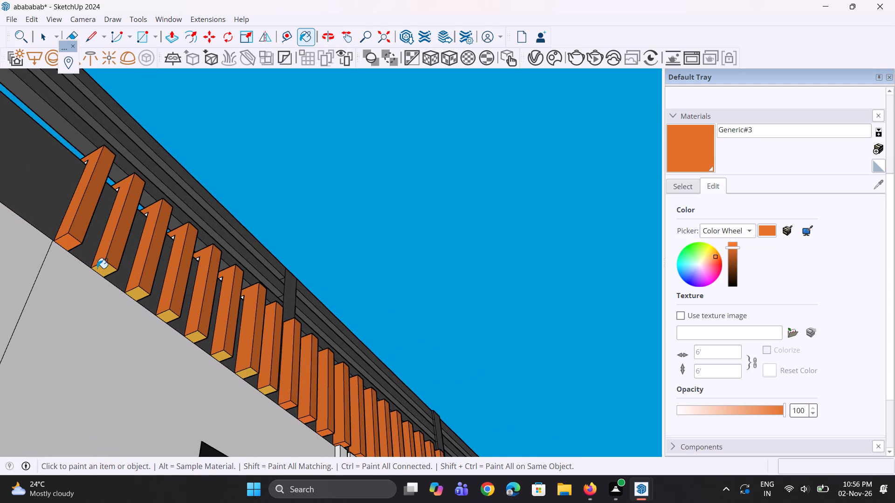
pyautogui.click(100, 272)
pyautogui.click(143, 293)
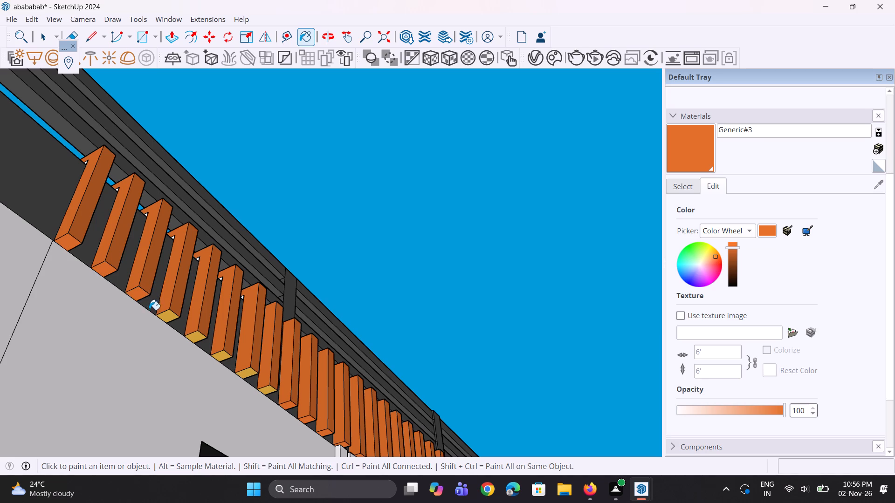
pyautogui.scroll(5, 153, 320)
pyautogui.click(165, 318)
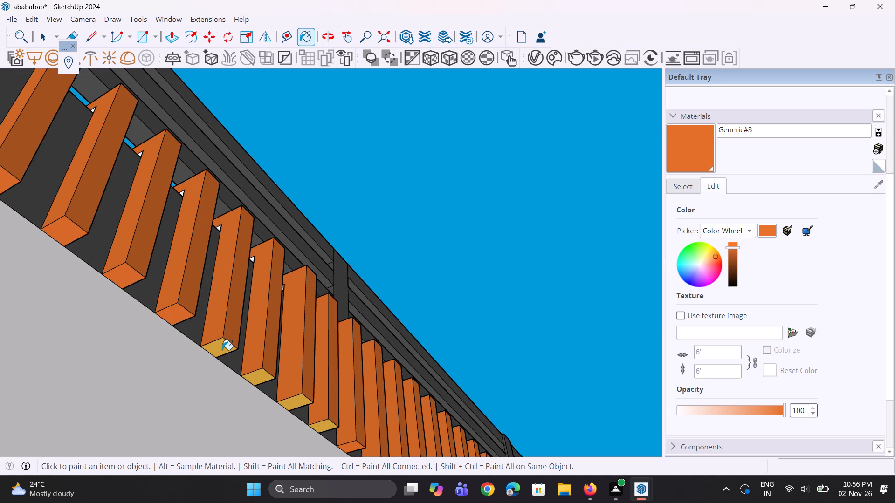
pyautogui.click(222, 350)
pyautogui.click(259, 380)
# Paint the bottom faces of the last two yellow roof slats, near the railing post, with Generic#3.
pyautogui.scroll(-5, 115, 334)
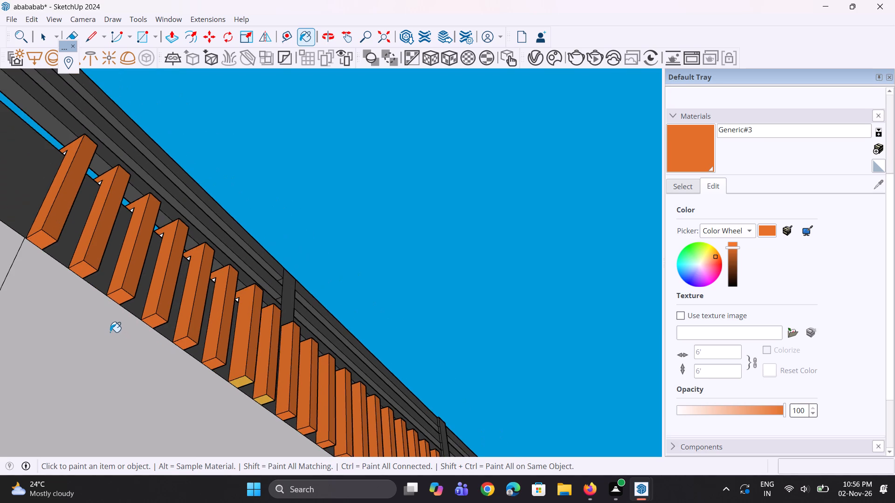
pyautogui.scroll(-8, 110, 332)
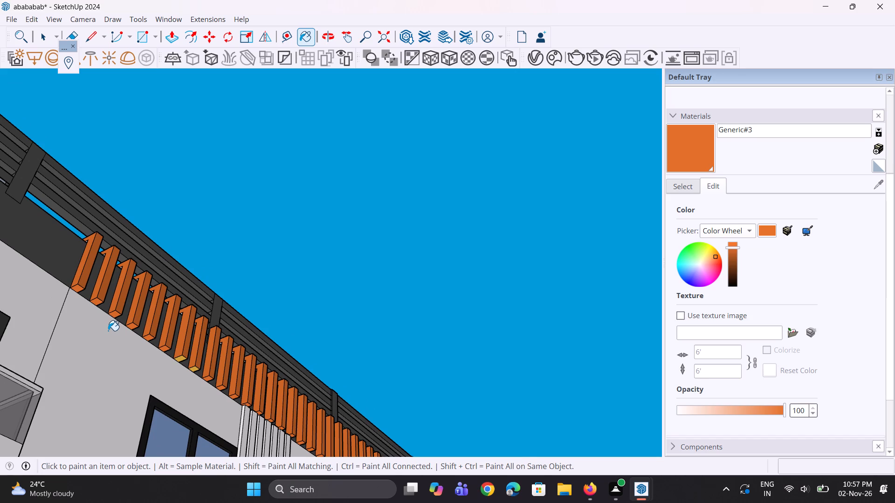
pyautogui.scroll(6, 193, 358)
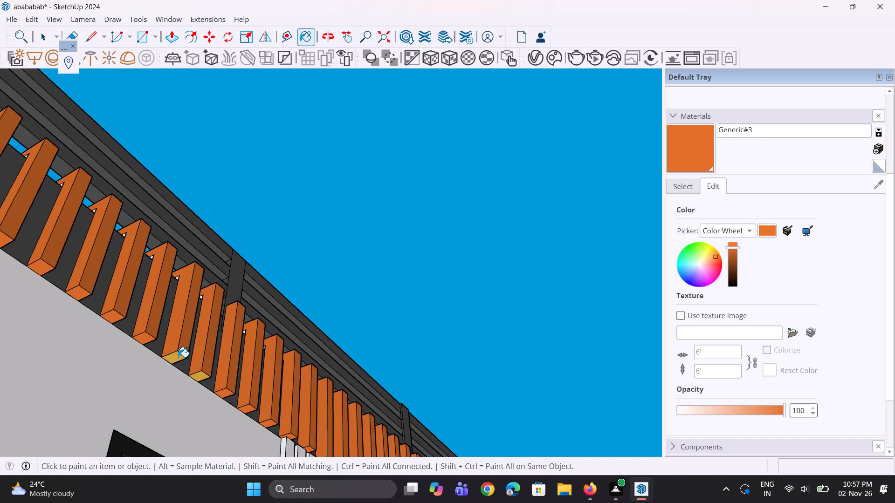
pyautogui.click(178, 357)
pyautogui.click(202, 377)
pyautogui.scroll(-6, 170, 317)
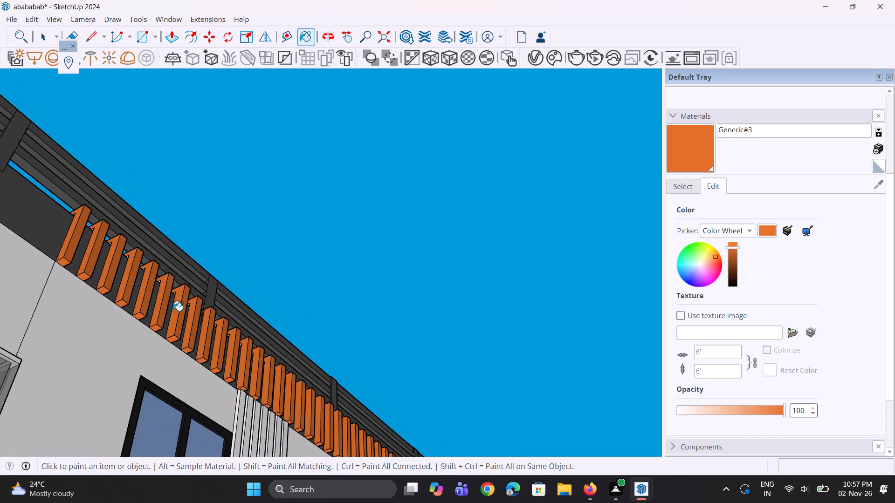
# Examine the recoloured row of roof slats from the front and from above for any remaining yellow faces.
pyautogui.moveTo(182, 306); pyautogui.dragTo(136, 398, button='middle')
pyautogui.scroll(-6, 136, 231)
pyautogui.moveTo(272, 351); pyautogui.dragTo(218, 455, button='middle')
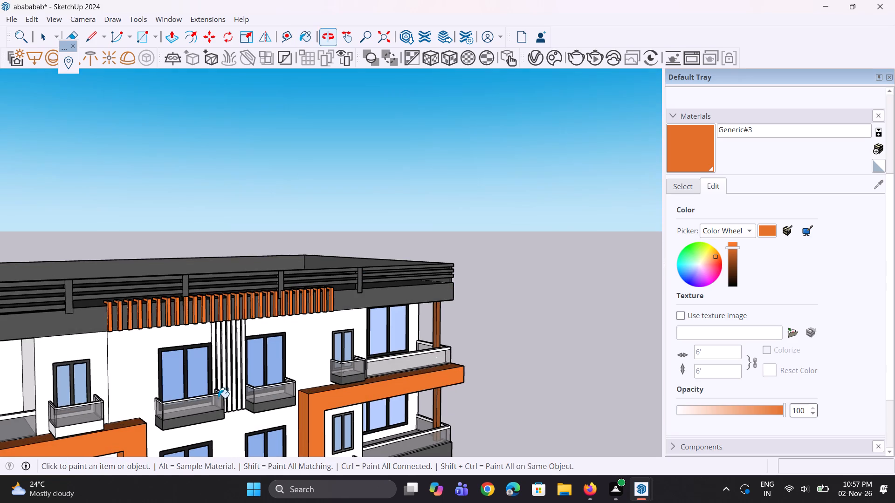
pyautogui.moveTo(359, 64); pyautogui.dragTo(301, 345, button='middle')
pyautogui.moveTo(304, 239); pyautogui.dragTo(281, 375, button='middle')
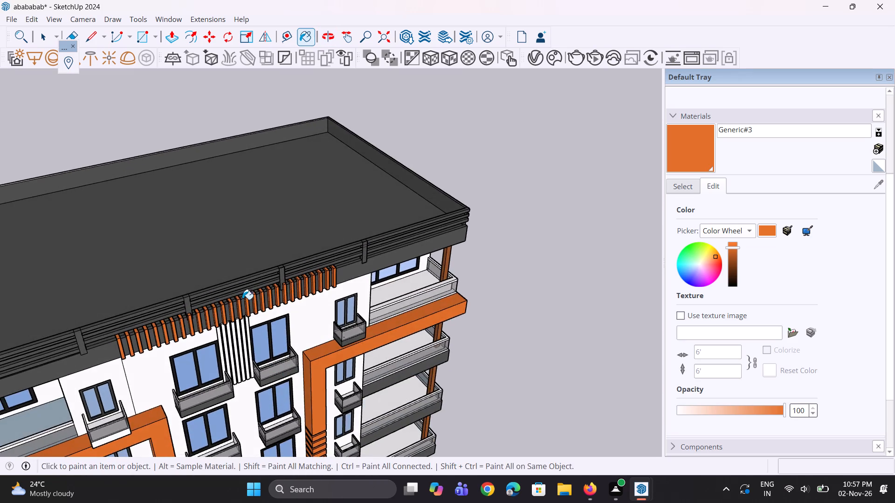
pyautogui.scroll(9, 239, 299)
pyautogui.moveTo(243, 333); pyautogui.dragTo(248, 316, button='middle')
pyautogui.scroll(-5, 248, 305)
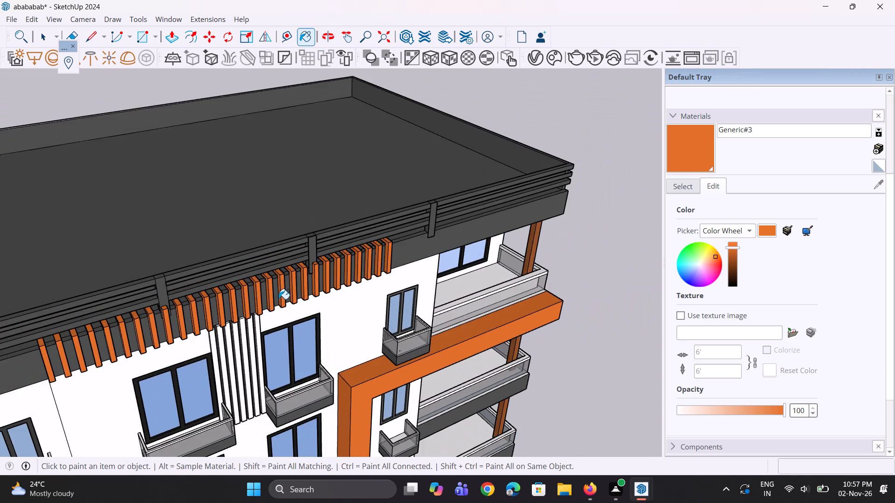
pyautogui.moveTo(279, 299); pyautogui.dragTo(277, 275, button='middle')
# Examine the whole building's front facade, from the roof slats down to the entrance, to check the orange recolouring.
pyautogui.scroll(-19, 277, 270)
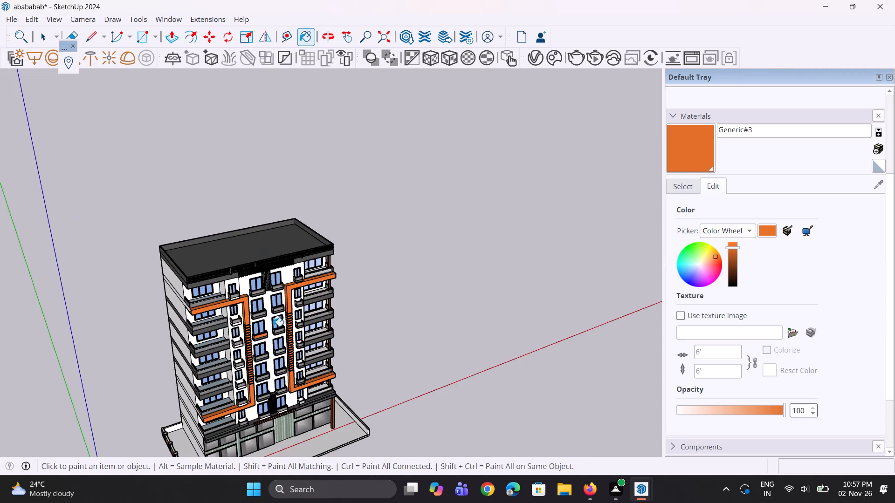
pyautogui.scroll(7, 275, 412)
pyautogui.moveTo(274, 422); pyautogui.dragTo(266, 375, button='middle')
pyautogui.scroll(-4, 266, 374)
pyautogui.scroll(1, 266, 374)
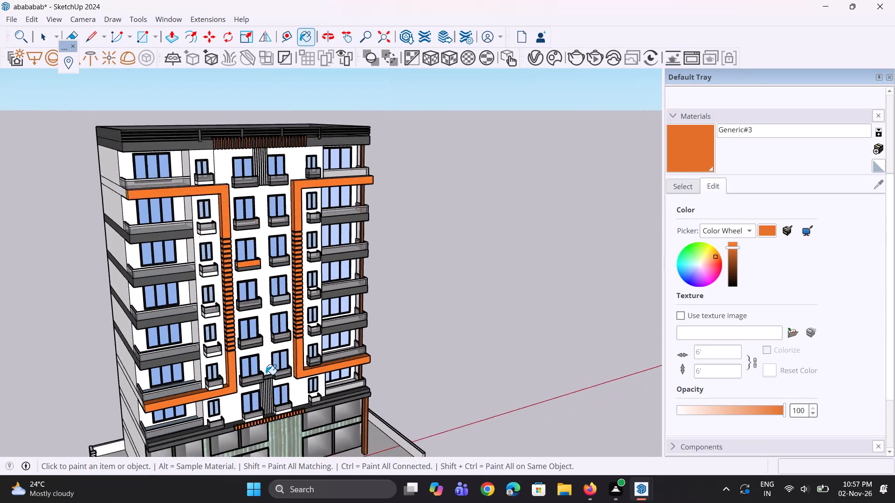
pyautogui.scroll(3, 266, 374)
pyautogui.scroll(-5, 266, 373)
pyautogui.moveTo(267, 372); pyautogui.dragTo(268, 337, button='middle')
pyautogui.scroll(1, 268, 337)
pyautogui.scroll(-5, 268, 332)
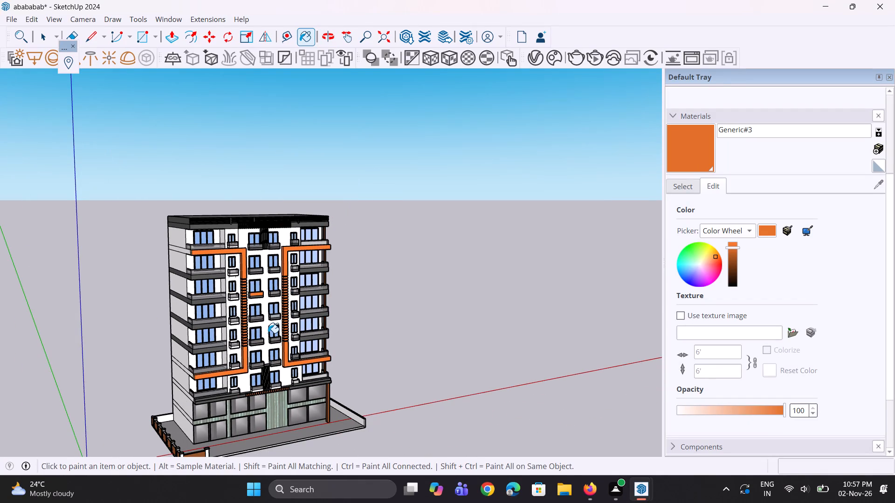
pyautogui.scroll(-4, 413, 425)
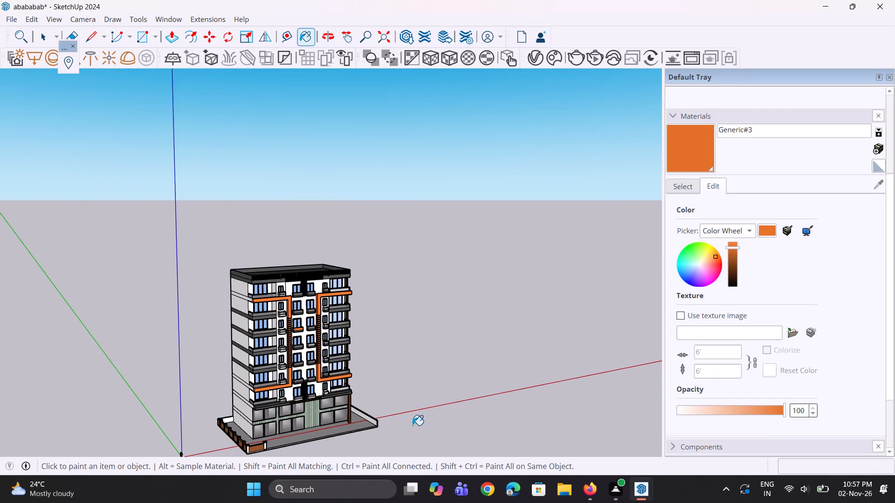
pyautogui.middleClick(363, 391)
pyautogui.scroll(5, 345, 387)
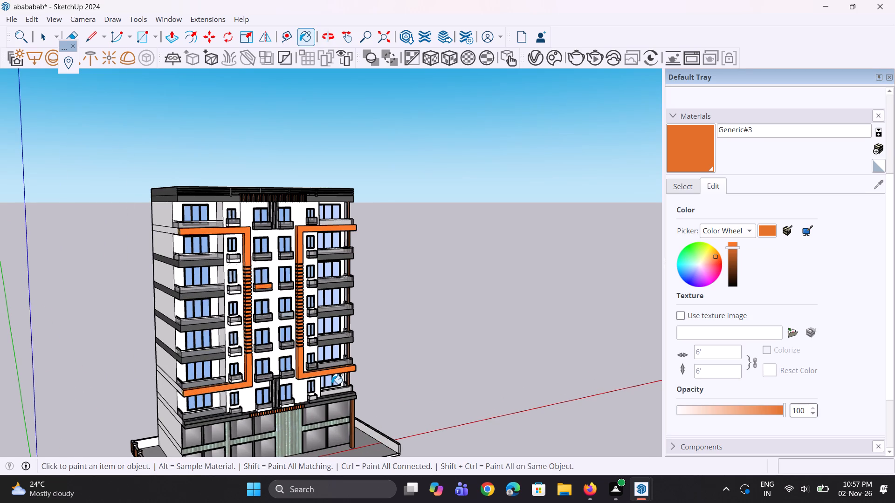
pyautogui.scroll(-5, 331, 384)
pyautogui.moveTo(329, 382); pyautogui.dragTo(320, 388, button='middle')
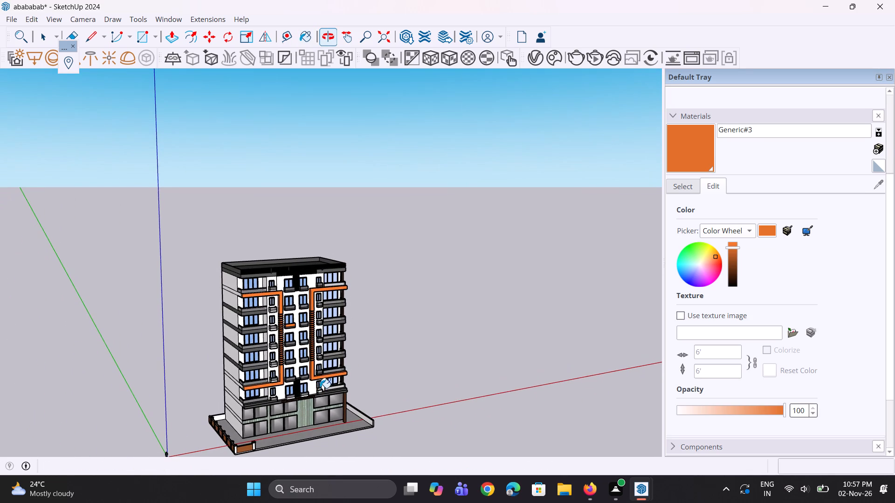
# Open the V-Ray Asset Editor.
pyautogui.click(527, 65)
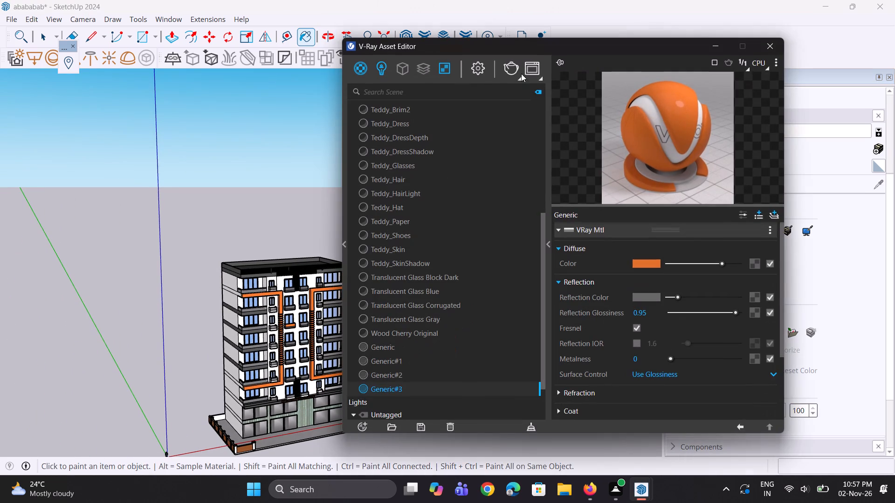
pyautogui.click(276, 176)
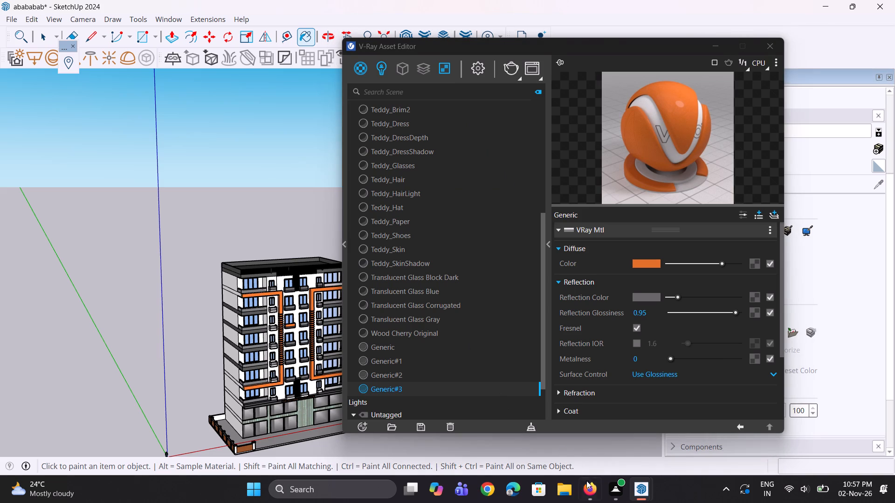
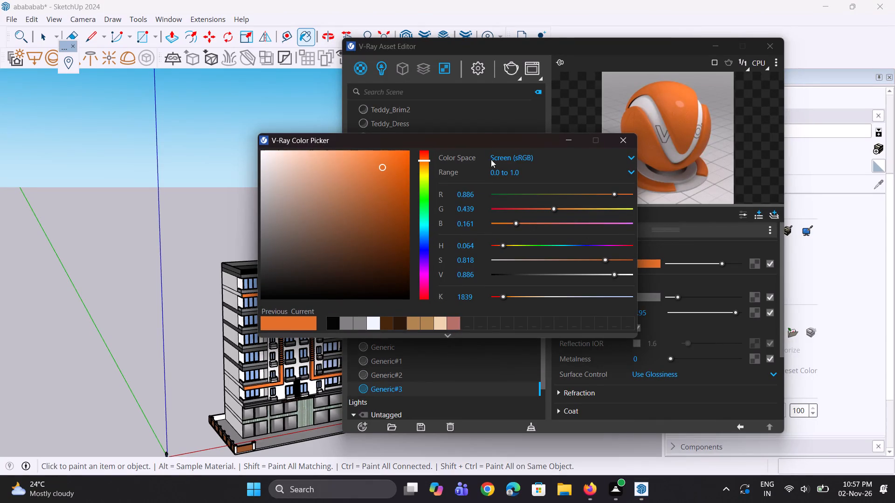
# Create a new generic V-Ray material and set its diffuse colour to off-white, about R 0.929, G 0.944, B 0.956.
pyautogui.click(478, 120)
pyautogui.rightClick(359, 74)
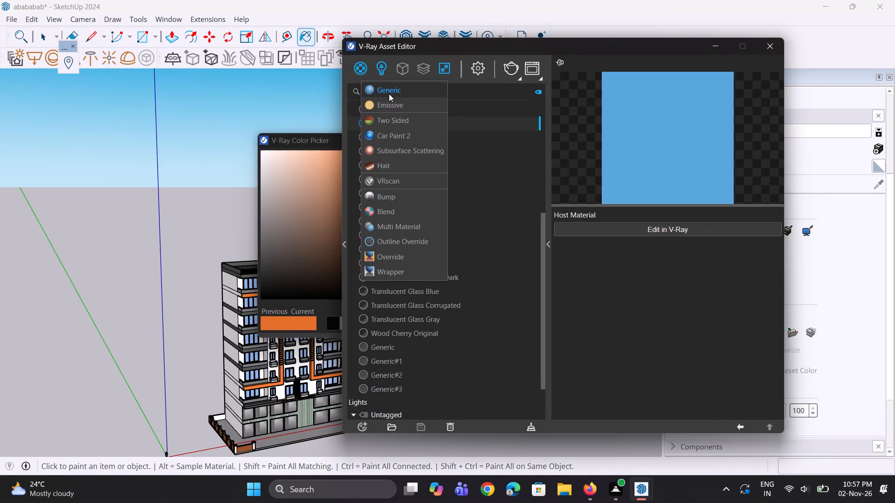
pyautogui.click(391, 93)
pyautogui.click(650, 265)
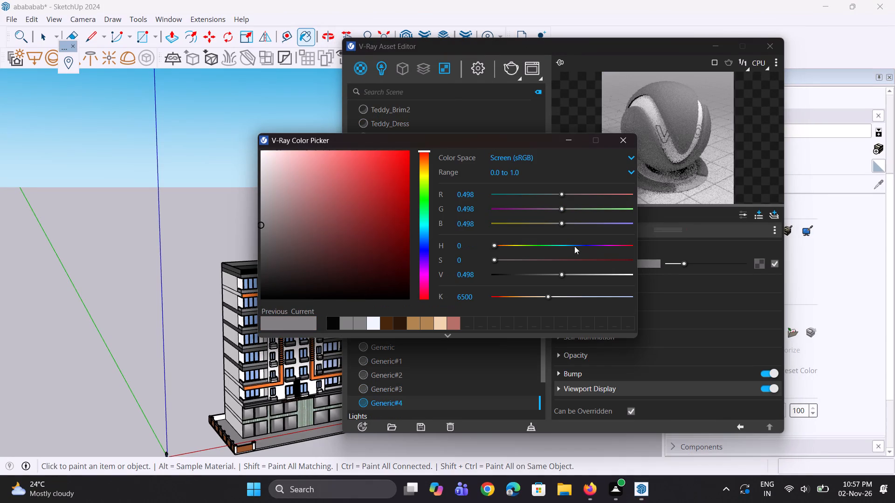
pyautogui.moveTo(426, 226); pyautogui.dragTo(428, 237)
pyautogui.moveTo(317, 200); pyautogui.dragTo(264, 167)
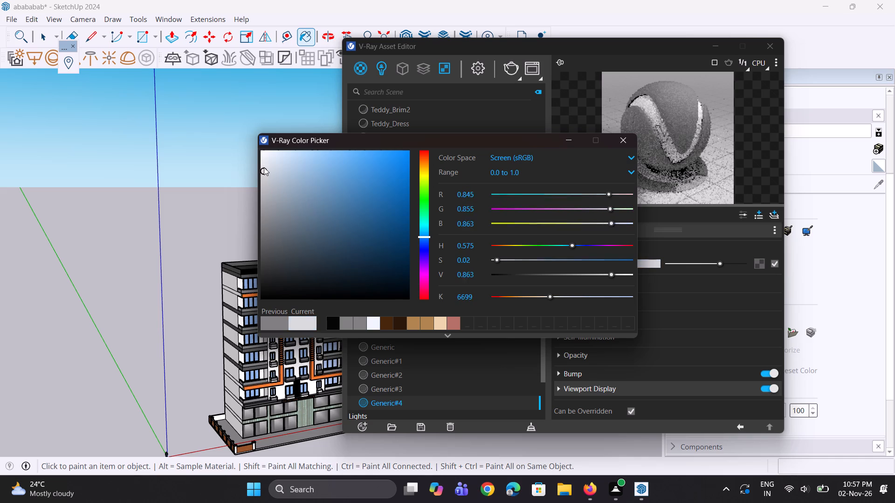
pyautogui.moveTo(264, 167); pyautogui.dragTo(263, 153)
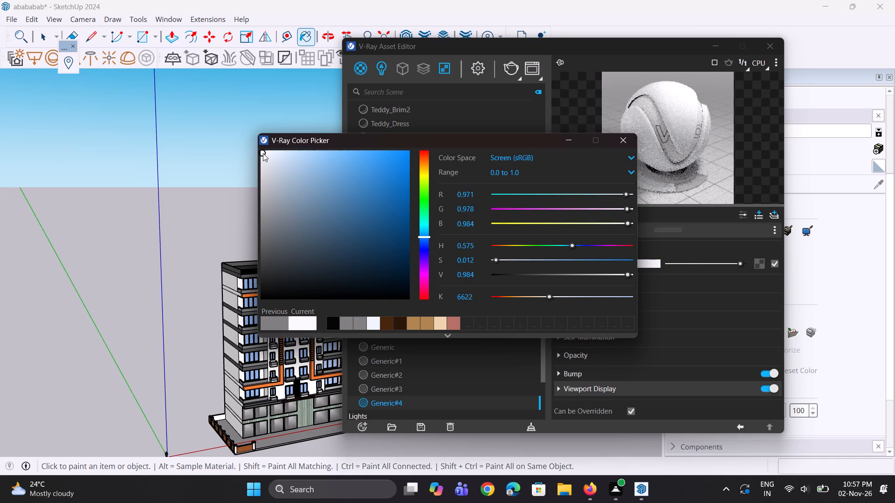
pyautogui.moveTo(263, 153); pyautogui.dragTo(265, 157)
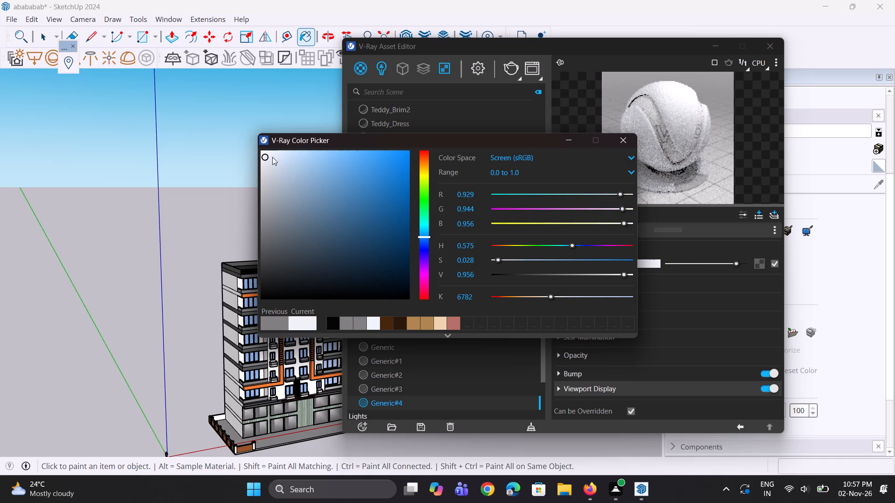
pyautogui.click(571, 137)
# Give Generic#4 a dark grey reflection colour and a Reflection Glossiness of 0.95, then return to the model.
pyautogui.click(645, 285)
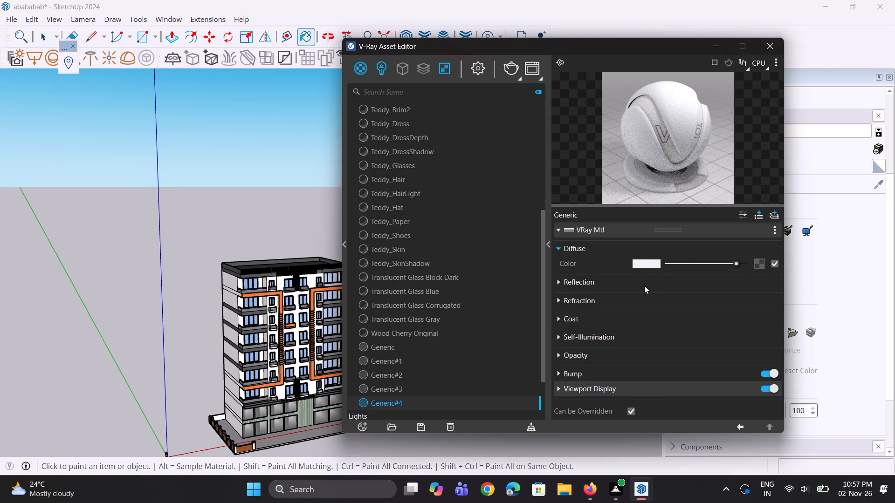
pyautogui.click(678, 296)
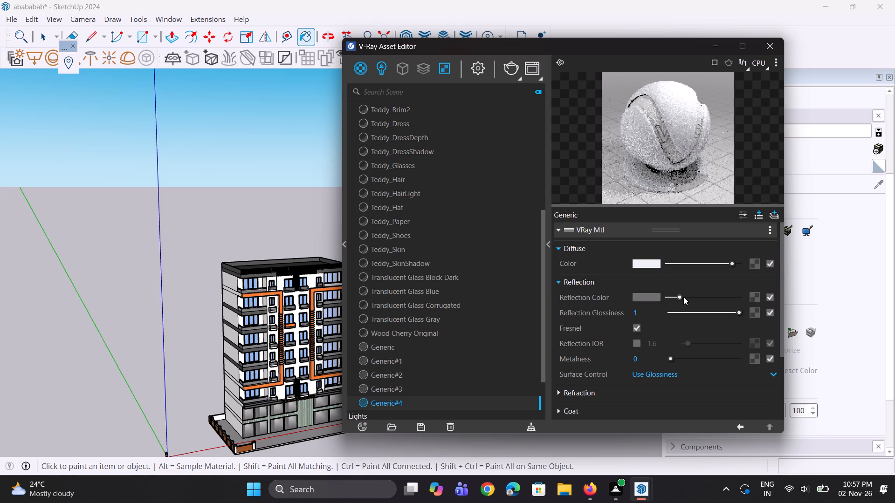
pyautogui.moveTo(645, 313); pyautogui.dragTo(620, 312)
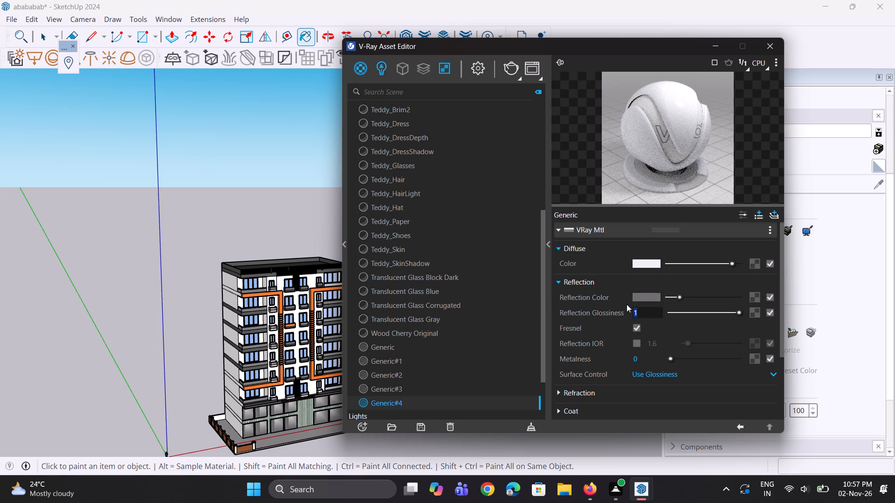
pyautogui.write('0.95')
pyautogui.press('Return')
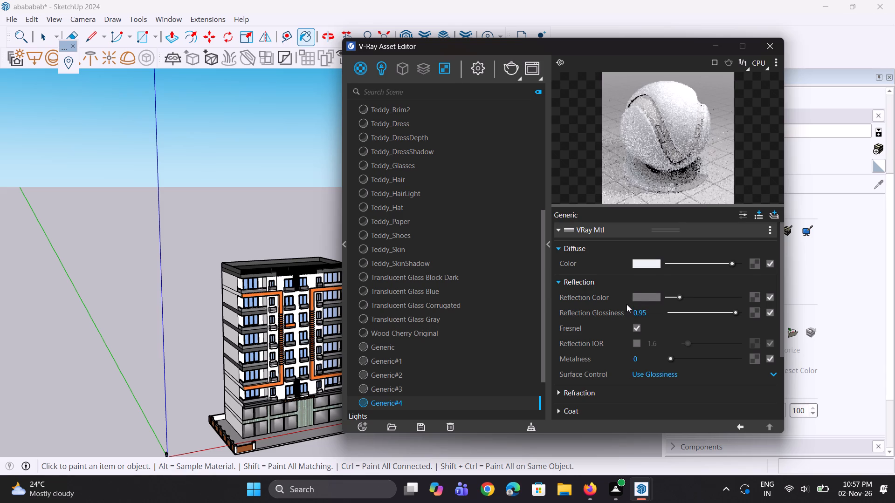
pyautogui.doubleClick(665, 126)
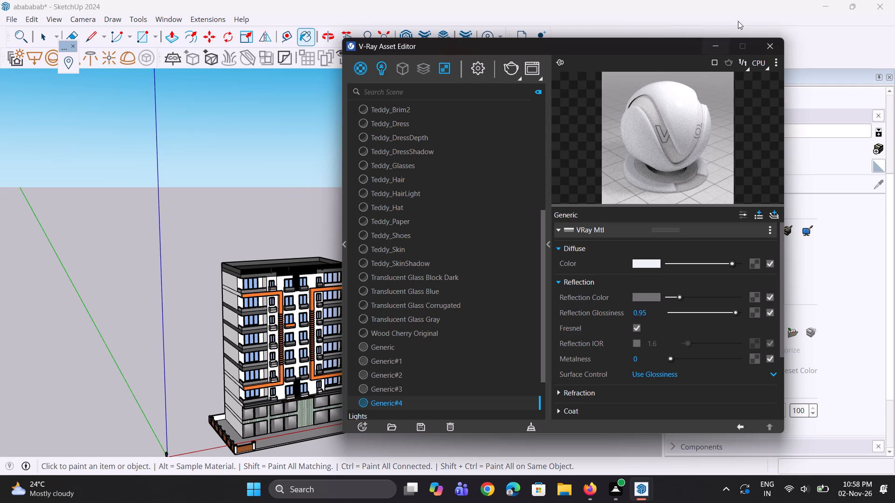
pyautogui.click(719, 50)
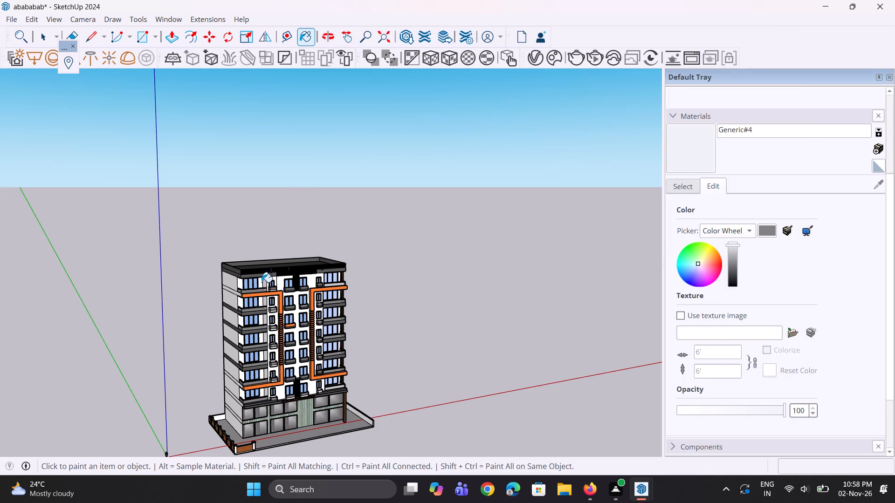
# Paint the white walls around the top-floor corner balcony, including its side return wall, with Generic#4.
pyautogui.scroll(4, 253, 317)
pyautogui.scroll(7, 258, 279)
pyautogui.click(267, 259)
pyautogui.scroll(1, 208, 285)
pyautogui.moveTo(227, 281); pyautogui.dragTo(307, 281, button='middle')
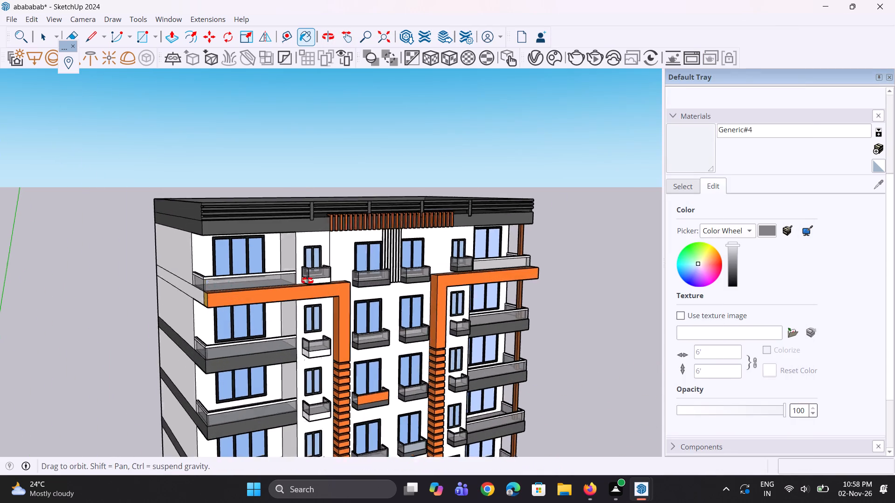
pyautogui.moveTo(307, 281); pyautogui.dragTo(354, 279, button='middle')
pyautogui.scroll(4, 230, 259)
pyautogui.click(253, 257)
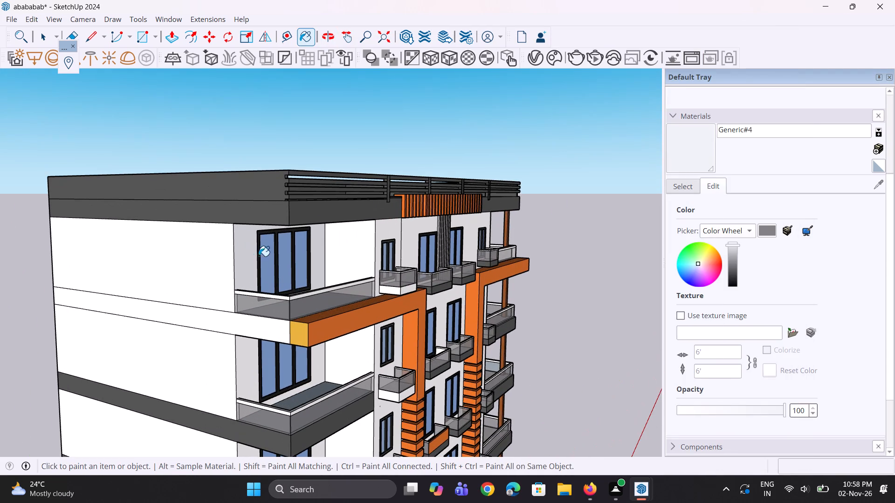
pyautogui.click(344, 256)
# Paint the two top-floor front wall sections on either side of the vertical edge beside the small window with Generic#4.
pyautogui.moveTo(367, 284); pyautogui.dragTo(198, 272, button='middle')
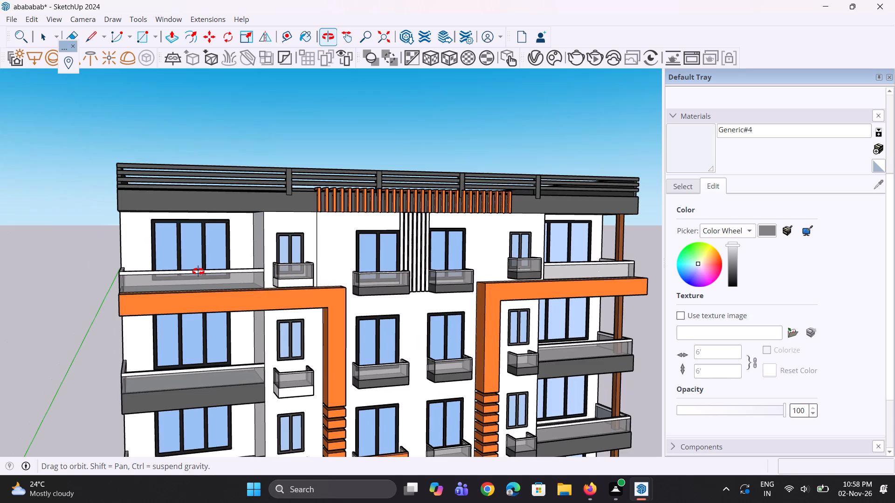
pyautogui.moveTo(198, 272); pyautogui.dragTo(271, 247, button='middle')
pyautogui.scroll(3, 329, 218)
pyautogui.click(330, 217)
pyautogui.click(376, 222)
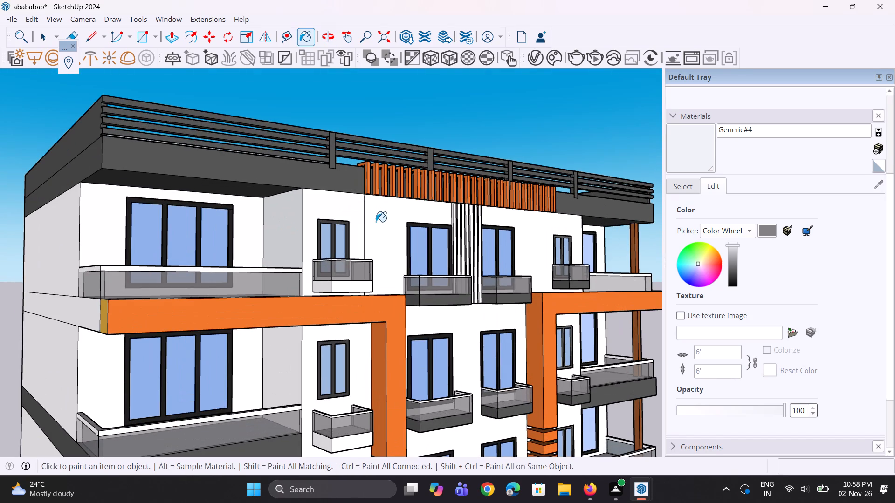
# Erase the vertical edge dividing the top-floor front wall between the small window and the central window.
pyautogui.moveTo(369, 232); pyautogui.dragTo(309, 256, button='middle')
pyautogui.scroll(-5, 363, 250)
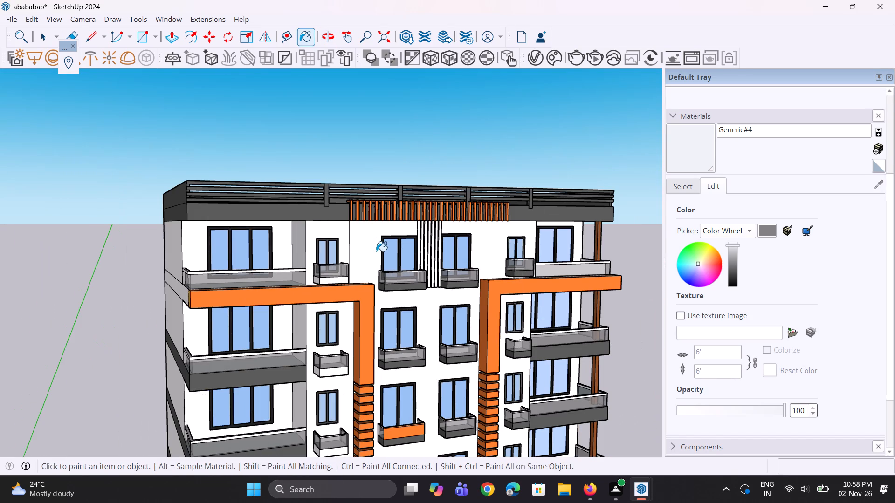
pyautogui.press('e')
pyautogui.scroll(2, 375, 250)
pyautogui.moveTo(351, 239); pyautogui.dragTo(342, 242)
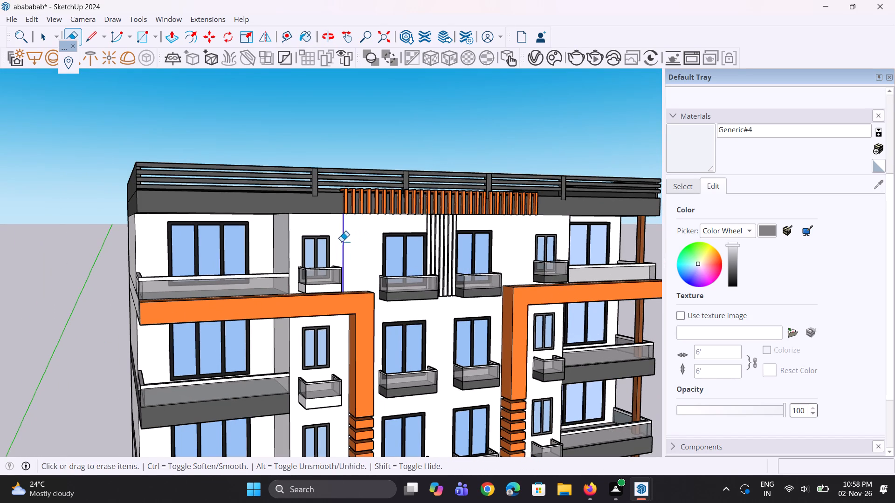
# Paint the merged front wall and the wall on the far side of the central vertical slats with Generic#4.
pyautogui.click(689, 149)
pyautogui.moveTo(337, 325); pyautogui.dragTo(372, 239, button='middle')
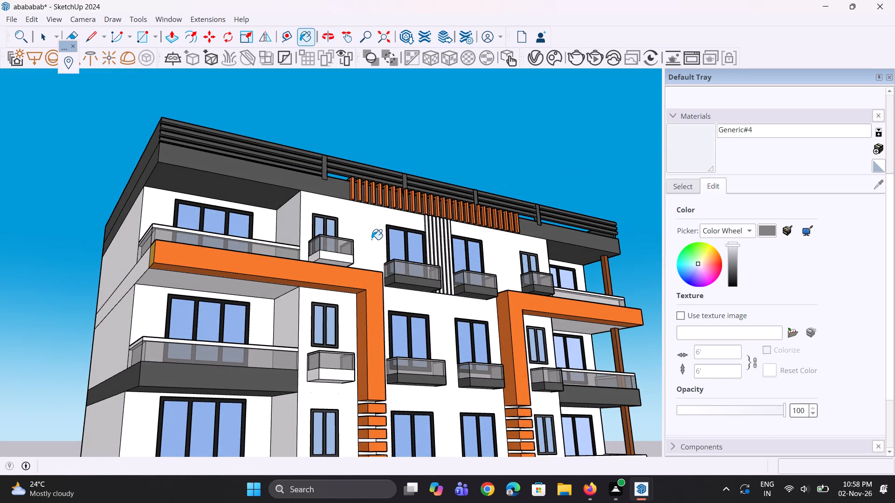
pyautogui.click(372, 239)
pyautogui.moveTo(447, 258); pyautogui.dragTo(594, 339, button='middle')
pyautogui.scroll(2, 474, 295)
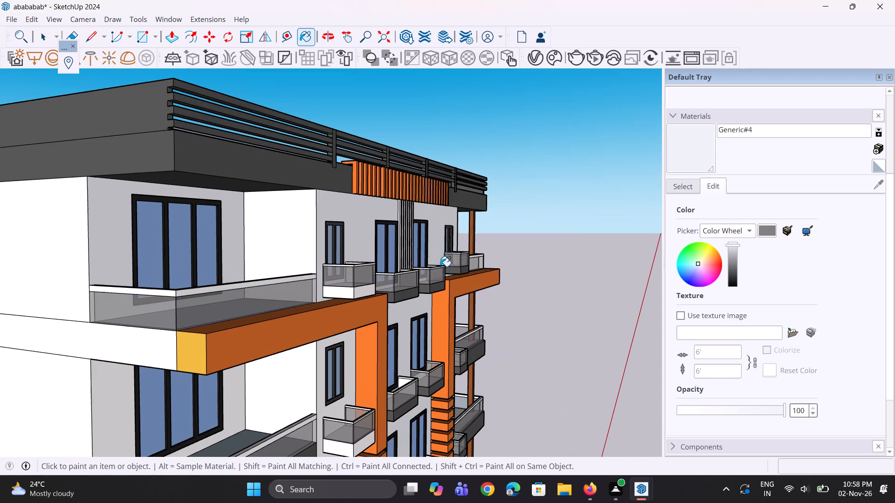
pyautogui.click(434, 245)
# Paint the walls around the corner balcony and front windows one floor below the top with Generic#4.
pyautogui.scroll(-3, 388, 249)
pyautogui.moveTo(462, 238); pyautogui.dragTo(428, 256, button='middle')
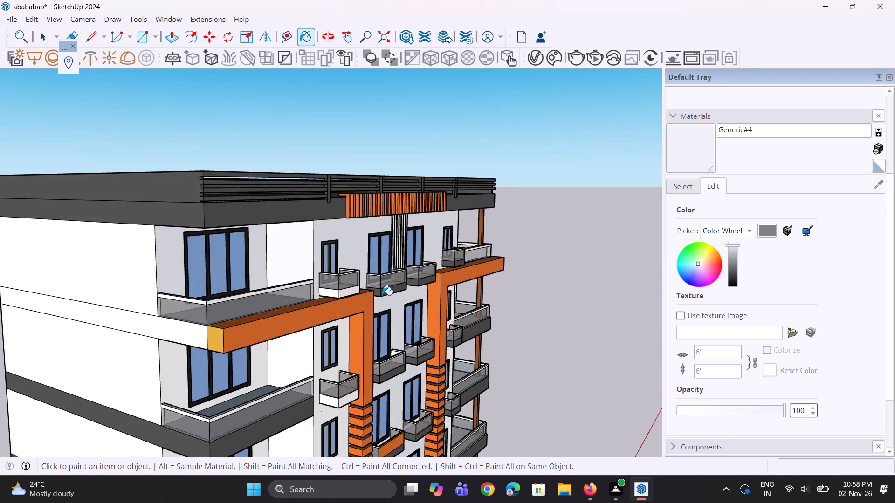
pyautogui.scroll(3, 364, 335)
pyautogui.click(331, 361)
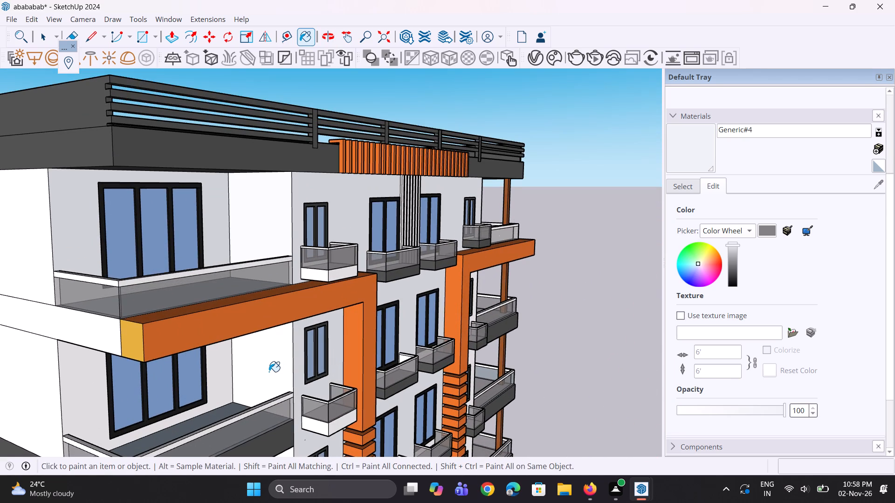
pyautogui.click(270, 371)
pyautogui.moveTo(171, 352); pyautogui.dragTo(178, 320, button='middle')
pyautogui.click(77, 369)
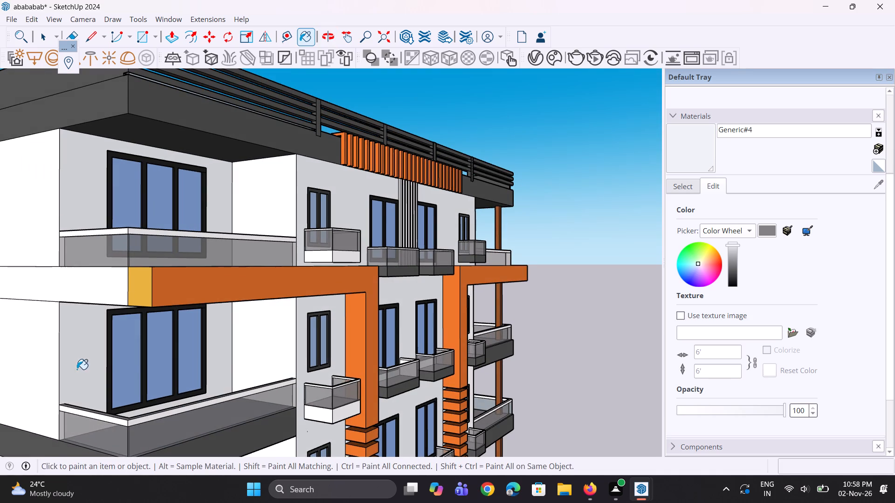
pyautogui.moveTo(241, 349); pyautogui.dragTo(217, 374, button='middle')
pyautogui.click(387, 298)
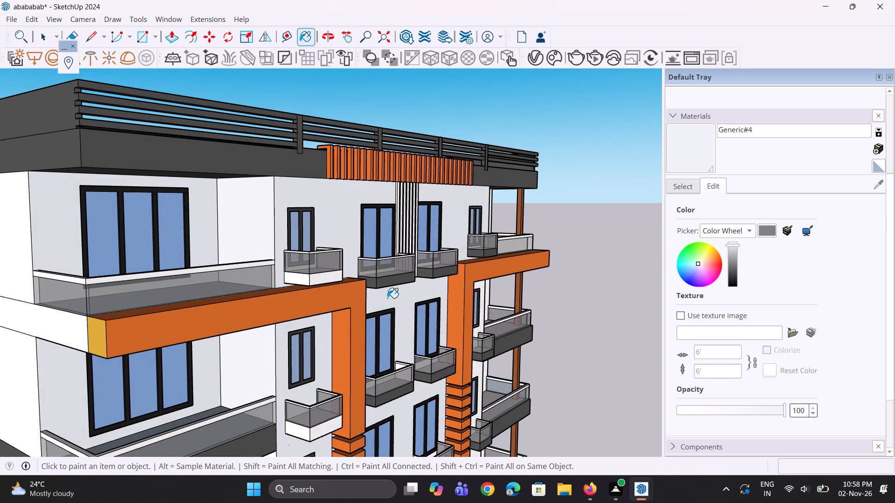
# Paint the front wall by the second orange frame and the adjoining balcony return walls on the top two floors with Generic#4.
pyautogui.moveTo(430, 345); pyautogui.dragTo(357, 356, button='middle')
pyautogui.scroll(-4, 354, 350)
pyautogui.scroll(2, 451, 317)
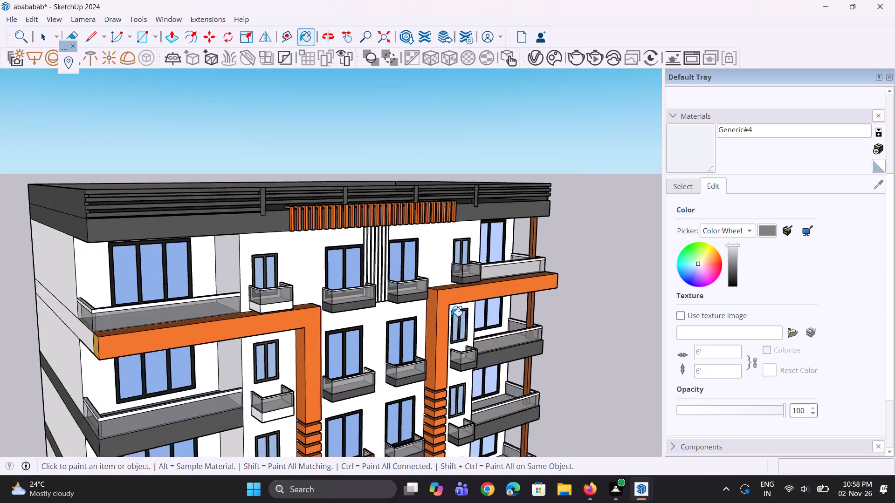
pyautogui.scroll(3, 451, 316)
pyautogui.click(475, 305)
pyautogui.scroll(1, 484, 348)
pyautogui.moveTo(484, 348); pyautogui.dragTo(316, 345, button='middle')
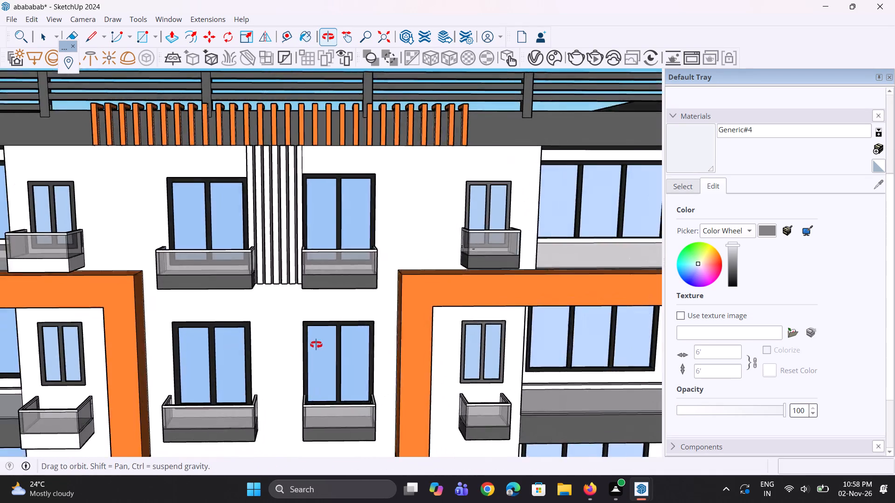
pyautogui.moveTo(316, 345); pyautogui.dragTo(311, 341, button='middle')
pyautogui.scroll(-6, 306, 336)
pyautogui.scroll(1, 379, 332)
pyautogui.moveTo(379, 332); pyautogui.dragTo(313, 339, button='middle')
pyautogui.scroll(2, 509, 337)
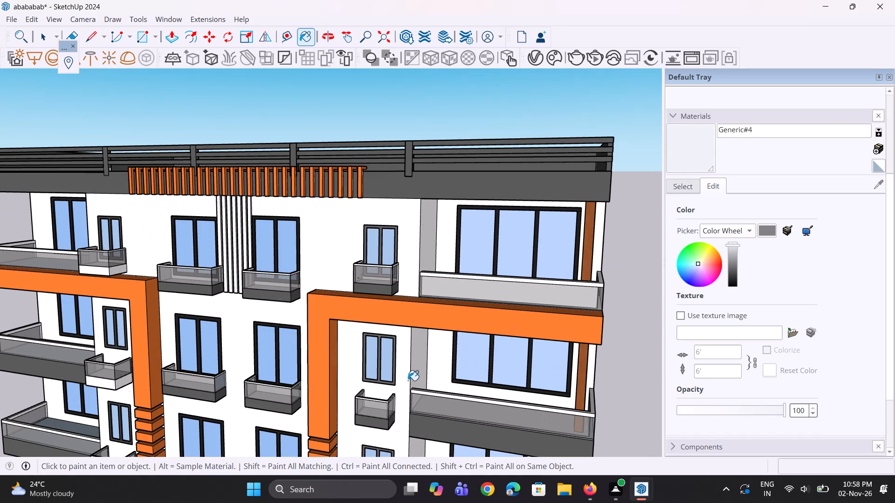
pyautogui.click(420, 370)
pyautogui.click(420, 258)
# Paint the matching balcony return wall on the third floor from the top with Generic#4.
pyautogui.scroll(-4, 420, 253)
pyautogui.scroll(3, 441, 430)
pyautogui.click(419, 408)
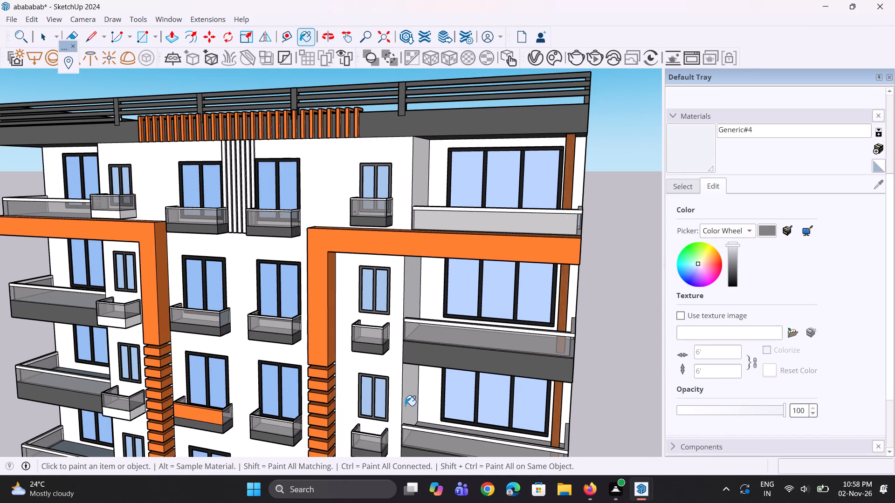
pyautogui.scroll(-4, 405, 406)
pyautogui.scroll(3, 462, 398)
pyautogui.scroll(1, 444, 315)
pyautogui.scroll(1, 376, 318)
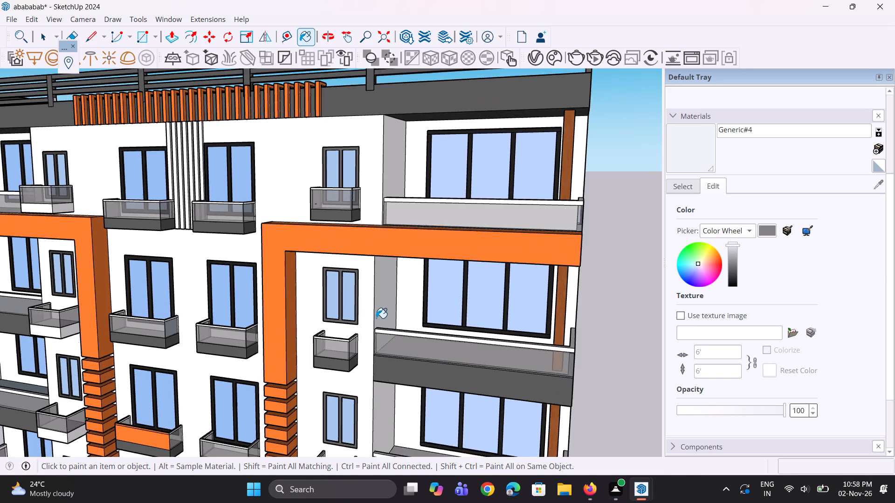
pyautogui.scroll(-3, 376, 318)
# Paint the window walls behind the balconies beside the second orange frame, on the top three floors, with Generic#4.
pyautogui.moveTo(410, 313); pyautogui.dragTo(418, 417, button='middle')
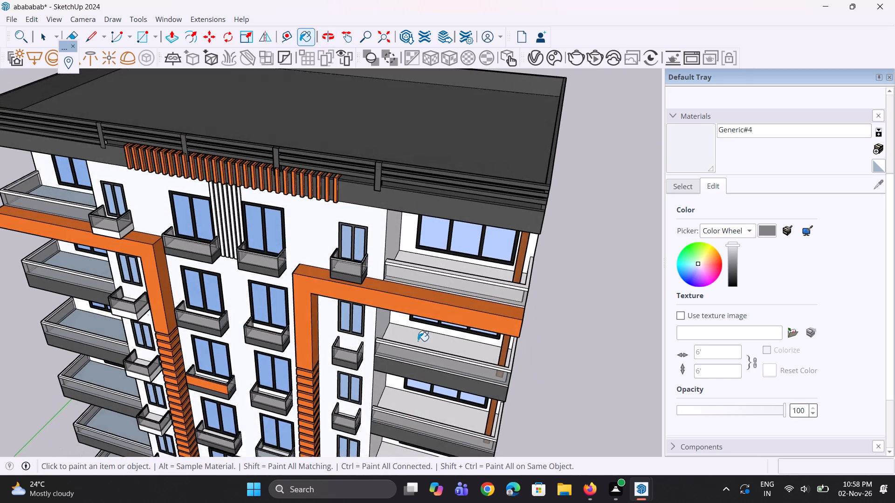
pyautogui.scroll(2, 417, 337)
pyautogui.click(419, 320)
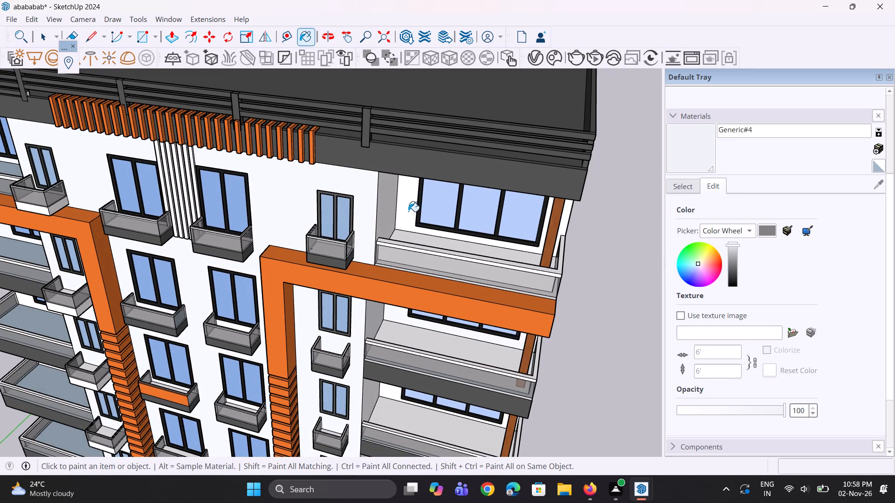
pyautogui.click(407, 205)
pyautogui.moveTo(426, 314); pyautogui.dragTo(433, 286, button='middle')
pyautogui.scroll(-4, 430, 283)
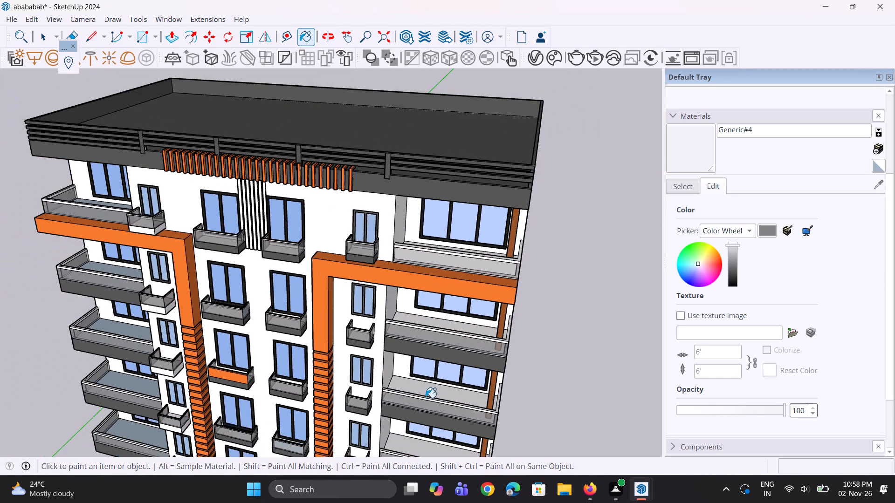
pyautogui.scroll(2, 426, 397)
pyautogui.click(406, 286)
pyautogui.moveTo(421, 430); pyautogui.dragTo(411, 367, button='middle')
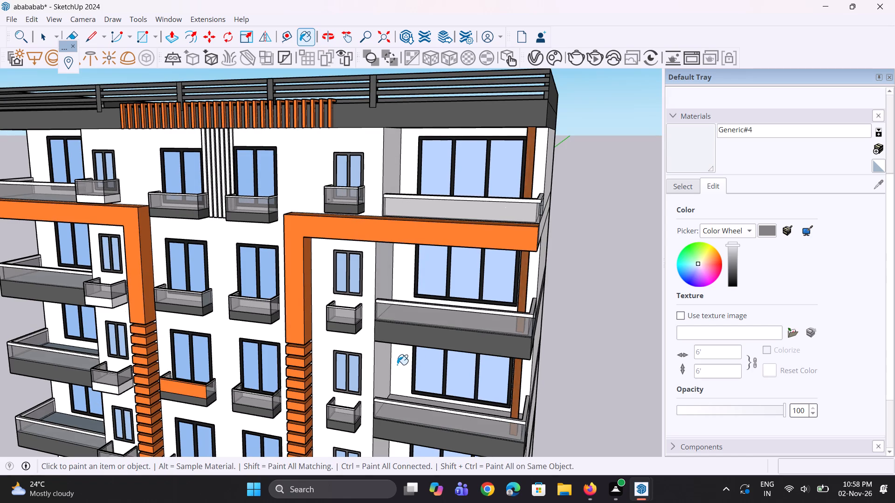
pyautogui.click(397, 365)
pyautogui.scroll(-10, 378, 340)
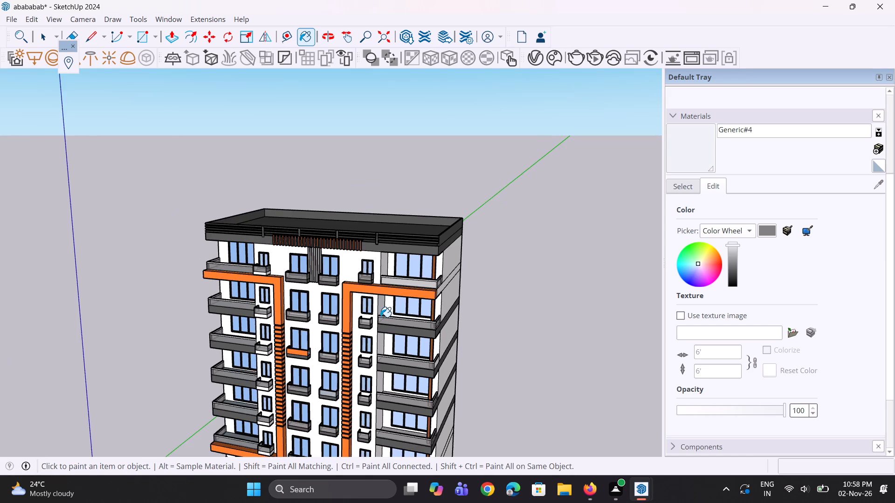
# Paint the narrow wall strips beside the wooden corner post with Generic#4 on the third to fifth floors from the top.
pyautogui.scroll(-10, 380, 317)
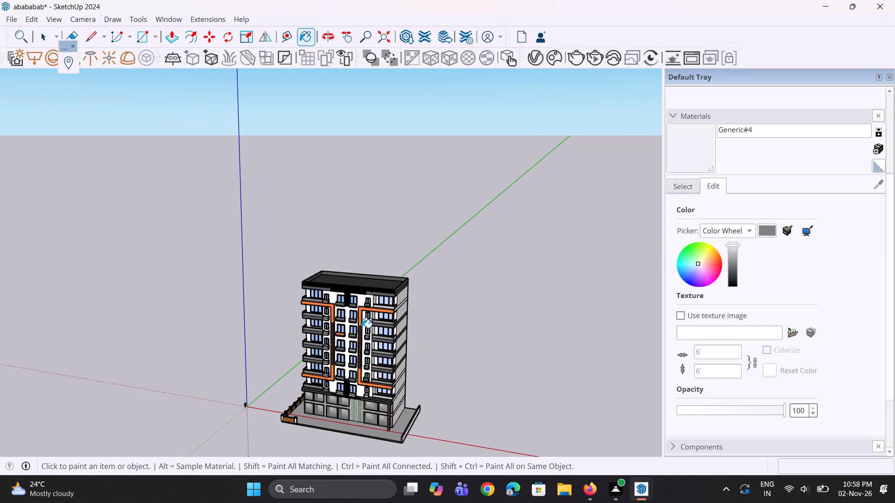
pyautogui.scroll(-4, 350, 287)
pyautogui.scroll(6, 385, 360)
pyautogui.scroll(11, 373, 288)
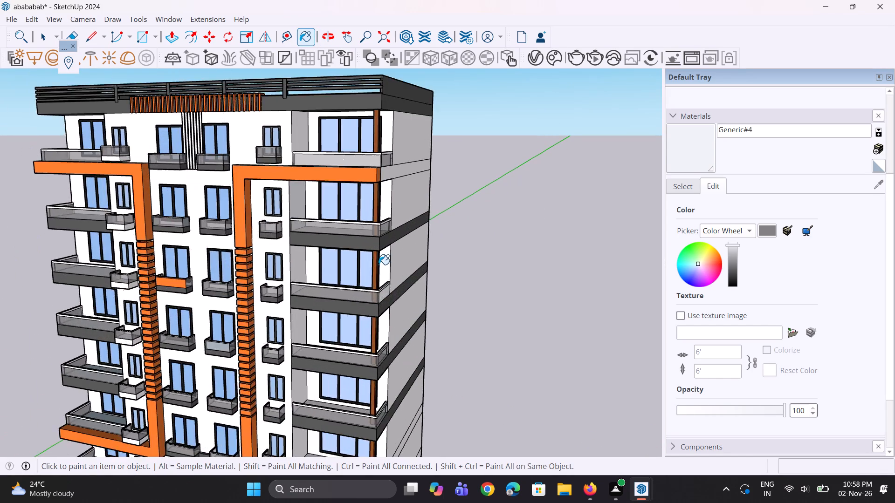
pyautogui.scroll(4, 379, 265)
pyautogui.click(380, 267)
pyautogui.scroll(1, 378, 326)
pyautogui.moveTo(378, 326); pyautogui.dragTo(364, 324, button='middle')
pyautogui.click(385, 369)
pyautogui.moveTo(379, 347); pyautogui.dragTo(293, 354, button='middle')
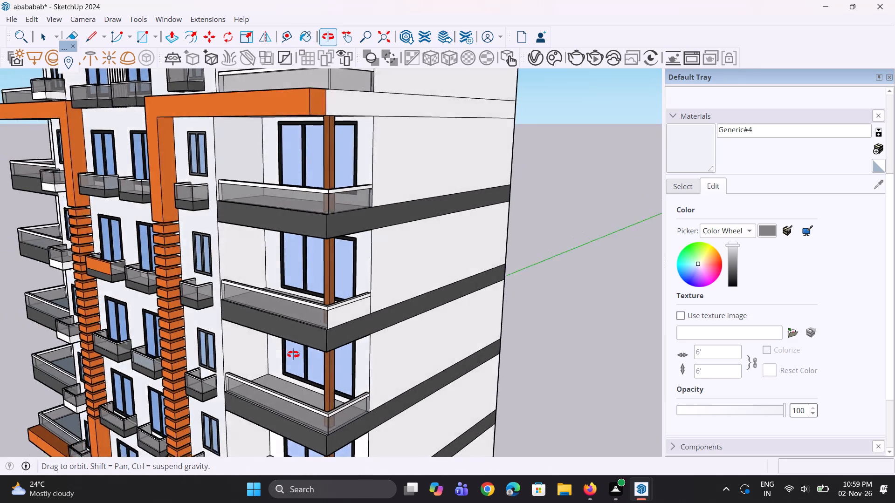
pyautogui.moveTo(293, 354); pyautogui.dragTo(412, 334, button='middle')
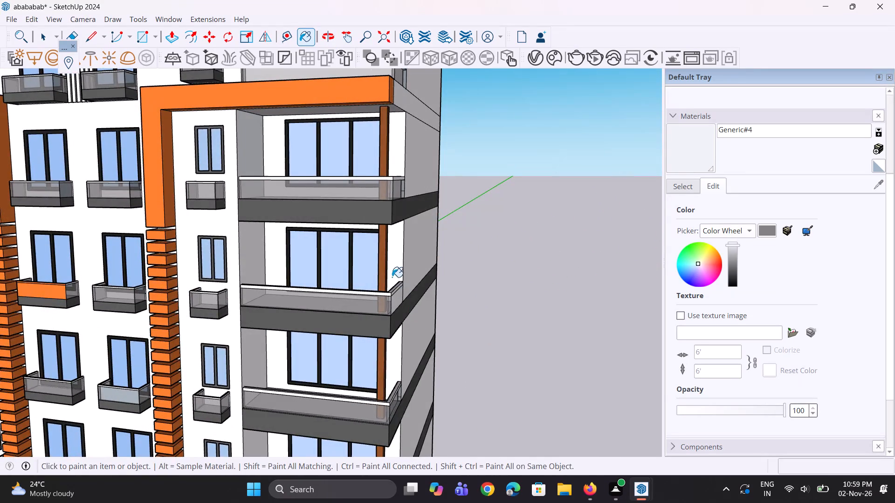
pyautogui.scroll(-4, 392, 277)
pyautogui.scroll(6, 397, 319)
pyautogui.click(395, 337)
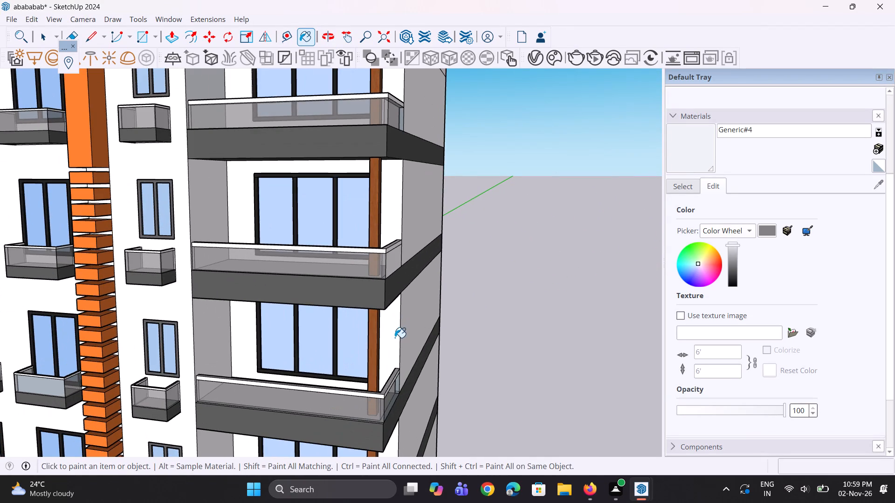
pyautogui.moveTo(388, 341); pyautogui.dragTo(315, 355, button='middle')
pyautogui.scroll(1, 308, 338)
pyautogui.scroll(-6, 295, 315)
pyautogui.click(352, 410)
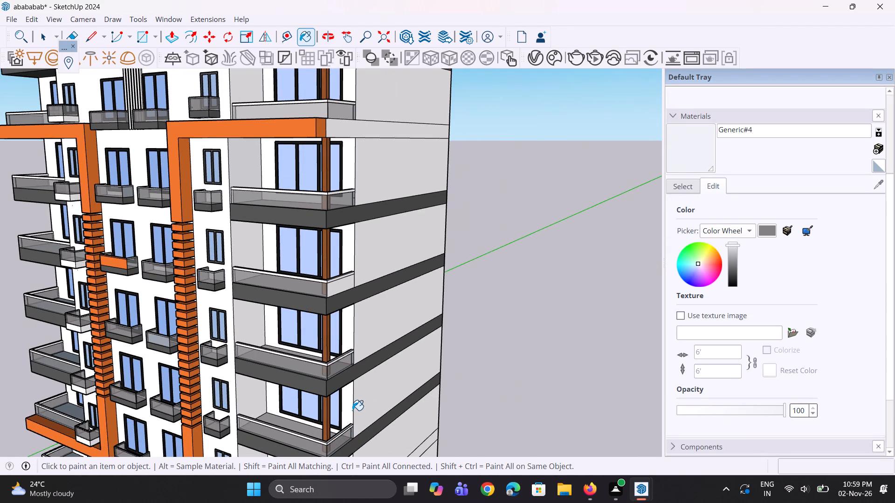
# Paint the balcony return walls beside the second orange frame with Generic#4 on the fifth, fourth and third floors from the top.
pyautogui.click(240, 404)
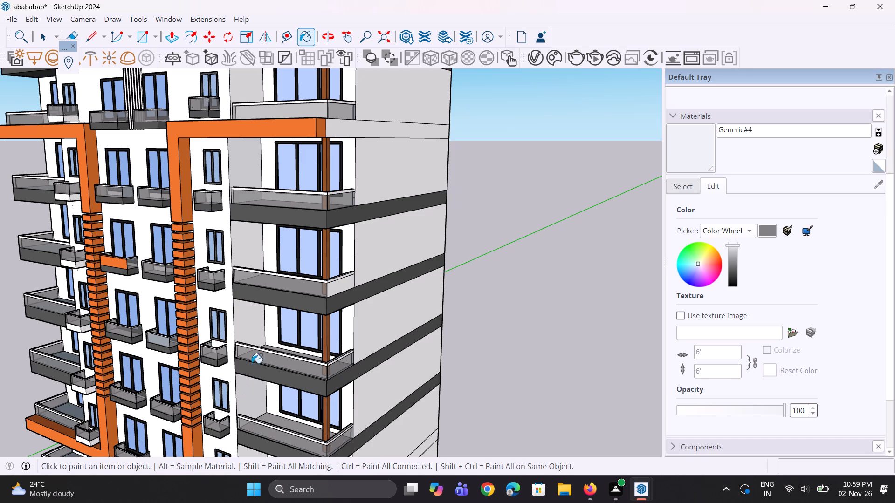
pyautogui.click(248, 332)
pyautogui.click(250, 262)
# Paint the balcony return wall, window wall and adjoining front wall below the second orange frame, on the lowest apartment floor, with Generic#4.
pyautogui.scroll(-5, 280, 257)
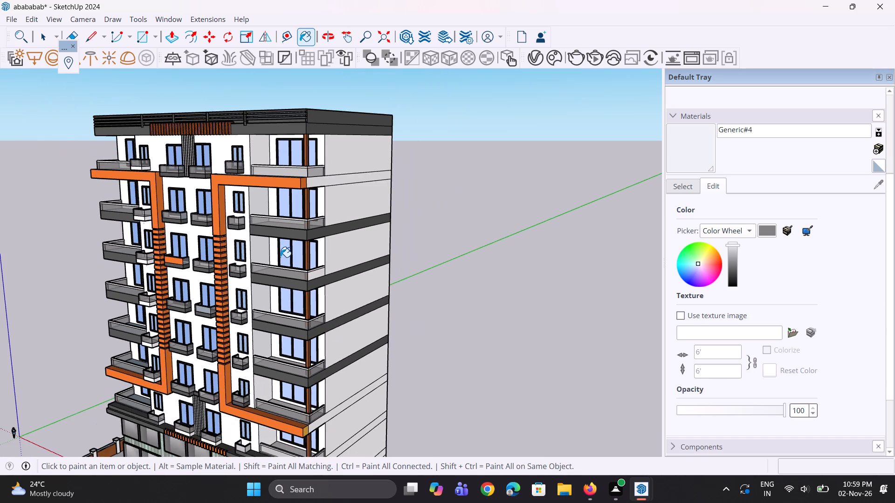
pyautogui.scroll(-3, 280, 257)
pyautogui.scroll(7, 276, 367)
pyautogui.click(261, 416)
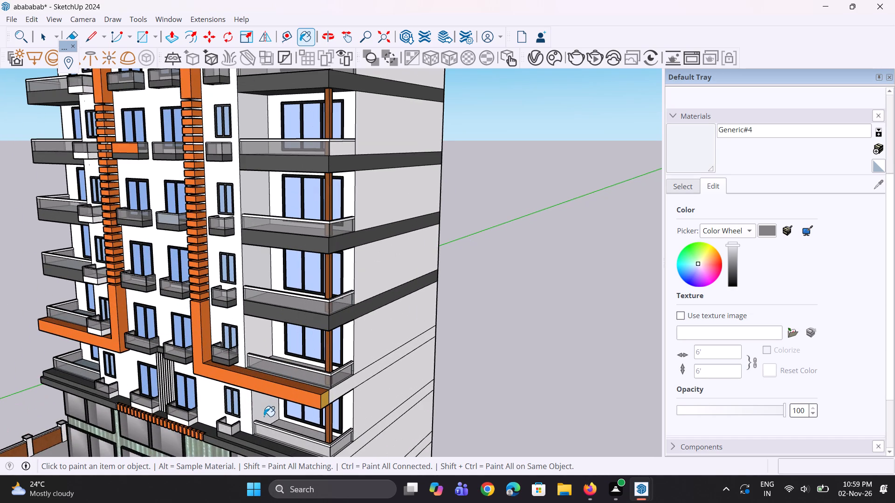
pyautogui.click(281, 415)
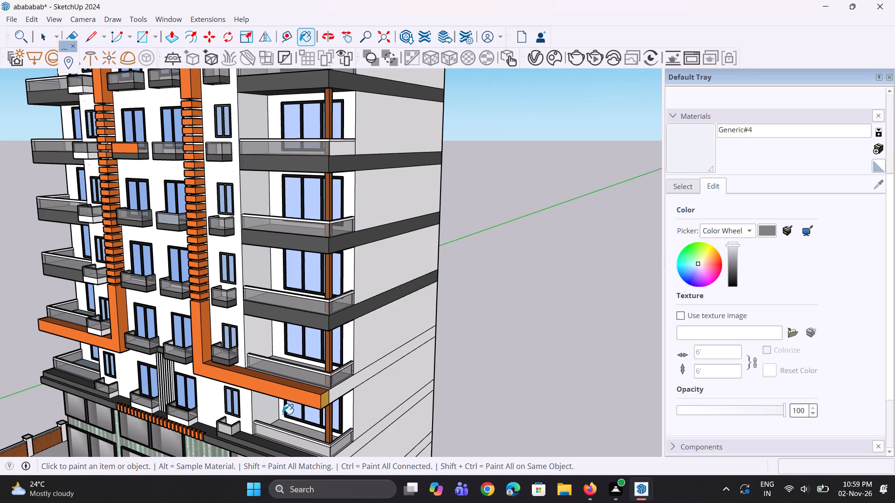
pyautogui.scroll(-5, 304, 408)
pyautogui.moveTo(297, 414); pyautogui.dragTo(358, 409, button='middle')
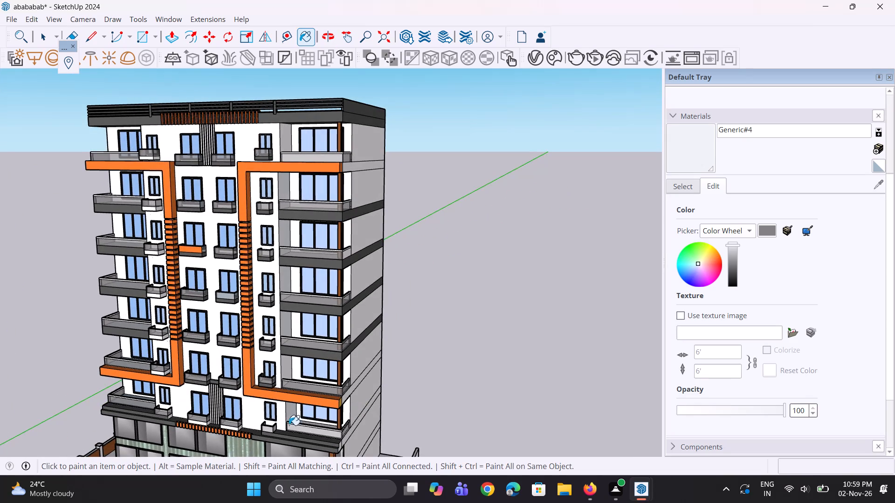
pyautogui.scroll(1, 274, 428)
pyautogui.click(287, 416)
pyautogui.click(281, 418)
# Paint the lowest apartment floor's front walls, from both sides of the central vertical slats to the first orange frame, with Generic#4.
pyautogui.scroll(1, 237, 411)
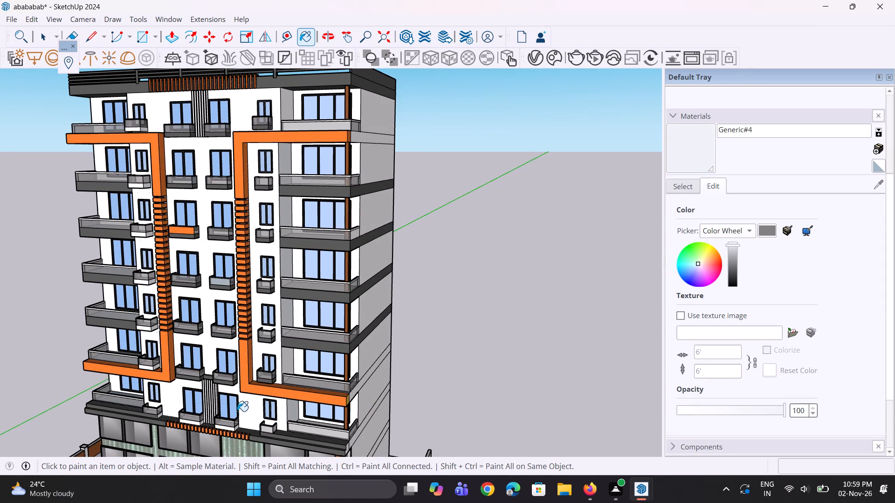
pyautogui.scroll(5, 237, 411)
pyautogui.click(238, 381)
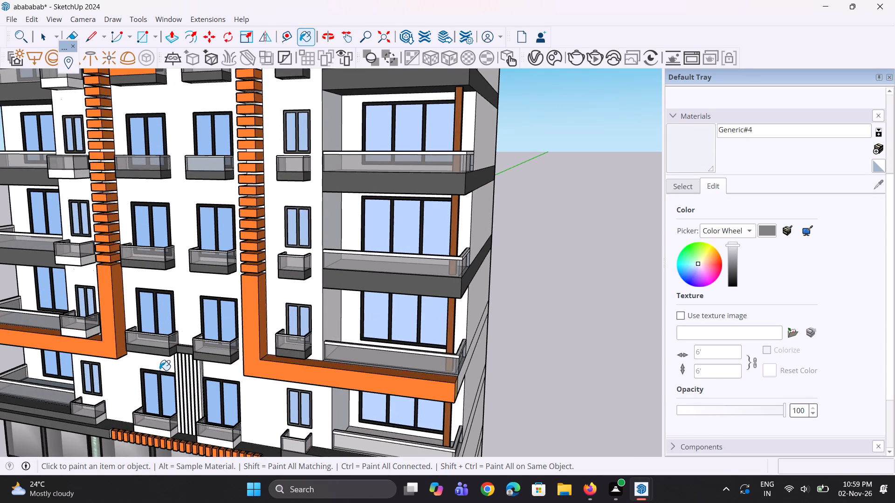
pyautogui.click(161, 369)
pyautogui.moveTo(95, 373); pyautogui.dragTo(156, 370, button='middle')
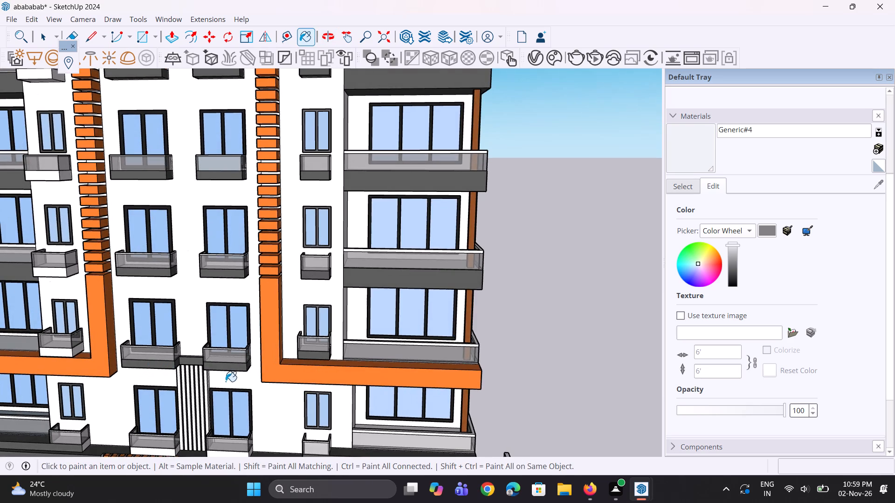
pyautogui.scroll(-4, 237, 385)
pyautogui.scroll(2, 196, 411)
pyautogui.click(158, 412)
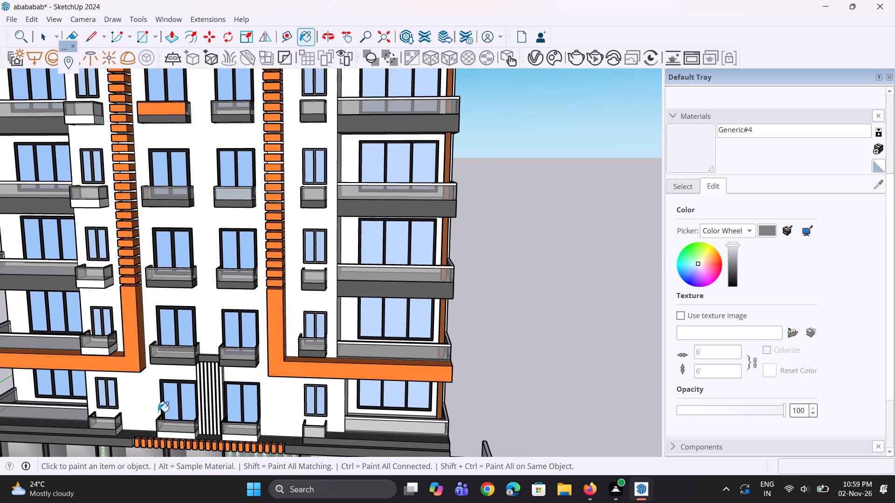
pyautogui.scroll(-5, 309, 410)
pyautogui.moveTo(155, 412); pyautogui.dragTo(250, 419, button='middle')
pyautogui.scroll(2, 135, 431)
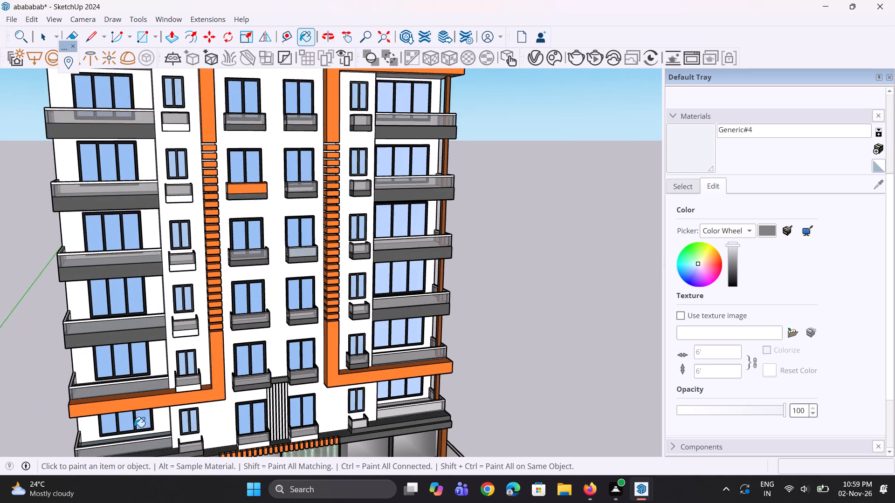
pyautogui.scroll(1, 134, 427)
pyautogui.click(171, 415)
# Paint the balcony return walls beside the first orange frame with Generic#4 on the lowest apartment floor and the floor above.
pyautogui.moveTo(143, 424); pyautogui.dragTo(314, 370, button='middle')
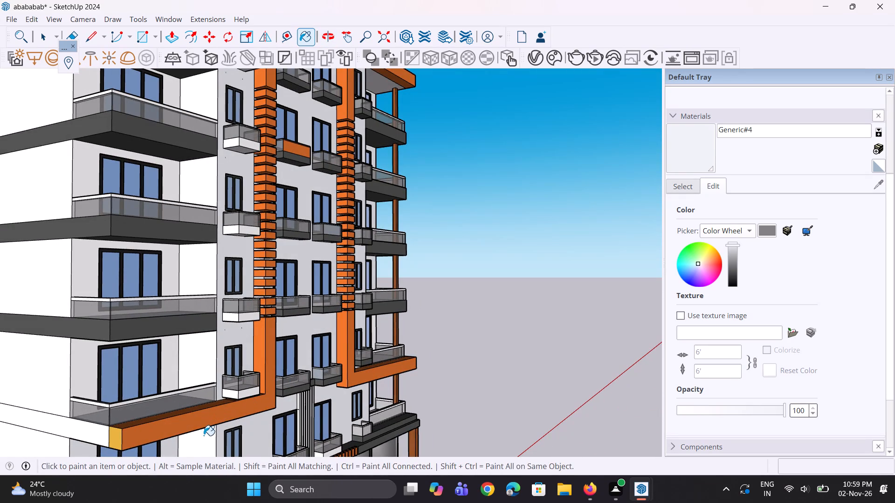
pyautogui.click(204, 435)
pyautogui.click(209, 374)
# Paint the balcony return and window walls beside the first orange frame with Generic#4 on the fifth and fourth floors from the top.
pyautogui.moveTo(208, 369); pyautogui.dragTo(87, 403, button='middle')
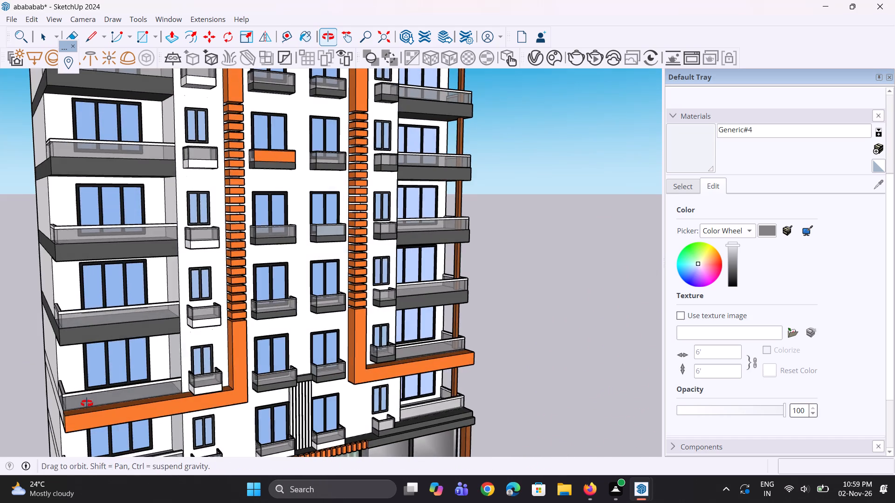
pyautogui.moveTo(87, 403); pyautogui.dragTo(86, 402, button='middle')
pyautogui.scroll(2, 158, 304)
pyautogui.click(177, 289)
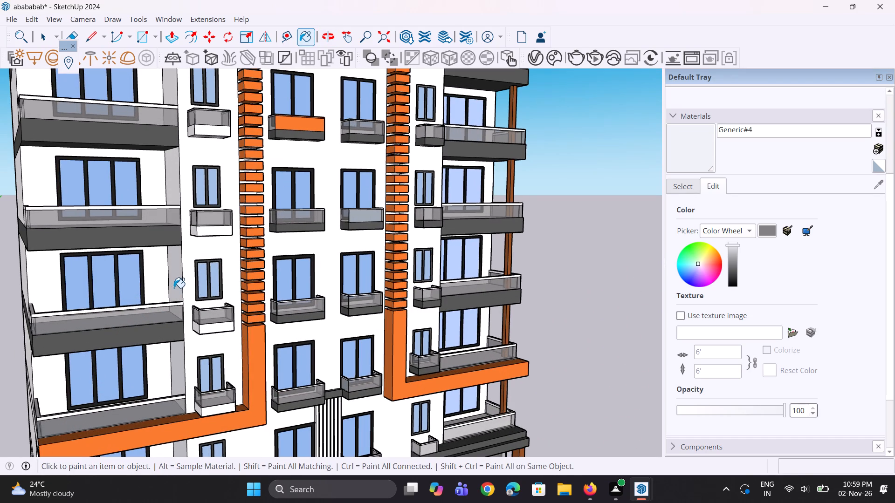
pyautogui.click(159, 284)
pyautogui.click(173, 196)
pyautogui.click(159, 197)
# Paint the balcony return wall and window wall beside the first orange frame with Generic#4 on the third floor from the top.
pyautogui.scroll(-8, 124, 317)
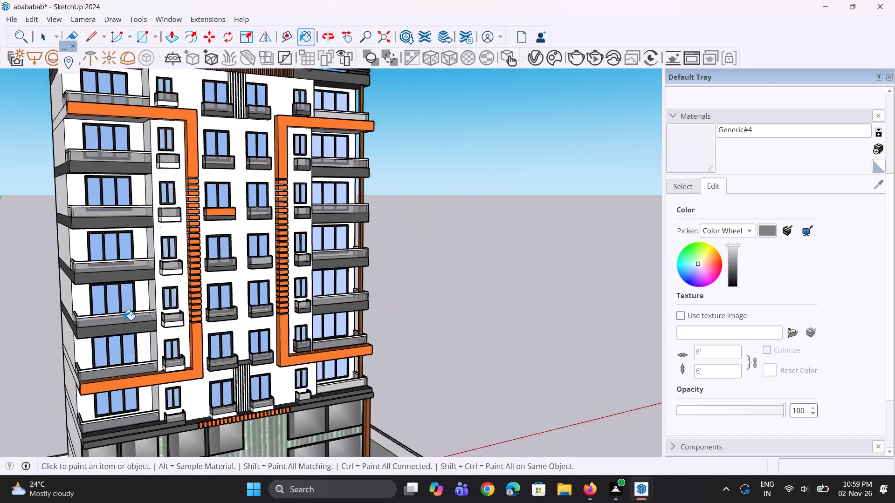
pyautogui.scroll(-1, 124, 320)
pyautogui.scroll(8, 140, 204)
pyautogui.click(147, 216)
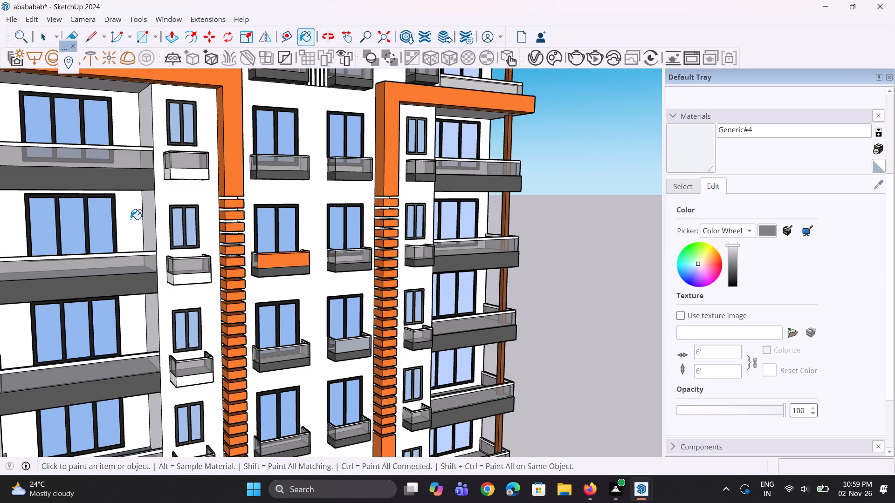
pyautogui.click(131, 219)
# Paint the balcony return wall and window wall beside the first orange frame with Generic#4 on the second floor from the top.
pyautogui.scroll(-6, 108, 331)
pyautogui.scroll(1, 108, 350)
pyautogui.scroll(-4, 109, 354)
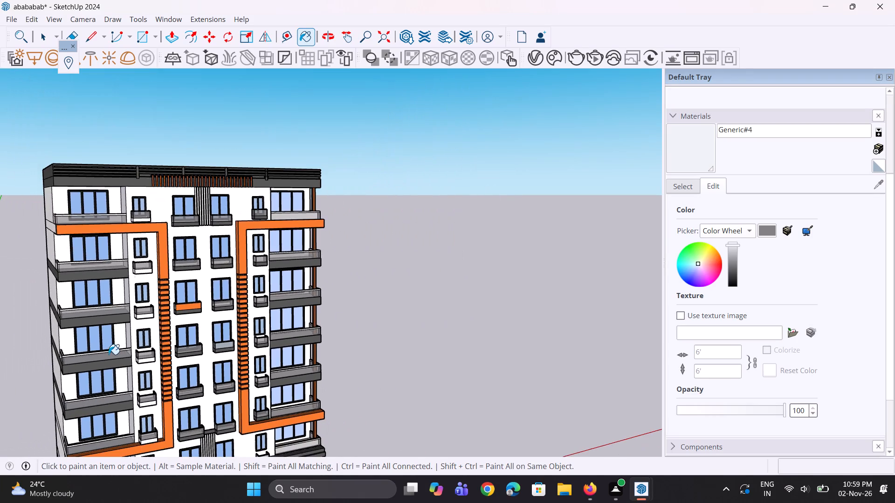
pyautogui.scroll(8, 121, 247)
pyautogui.click(127, 255)
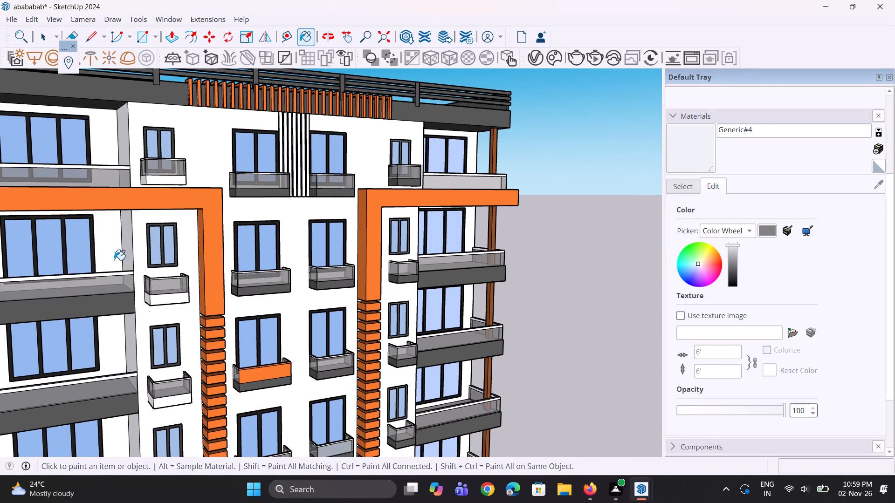
pyautogui.click(113, 261)
# Sample dark grey Generic from a balcony base and paint the front and outer side of the third-from-top small balcony's base by the first orange frame.
pyautogui.scroll(-5, 107, 269)
pyautogui.moveTo(111, 278); pyautogui.dragTo(131, 292, button='middle')
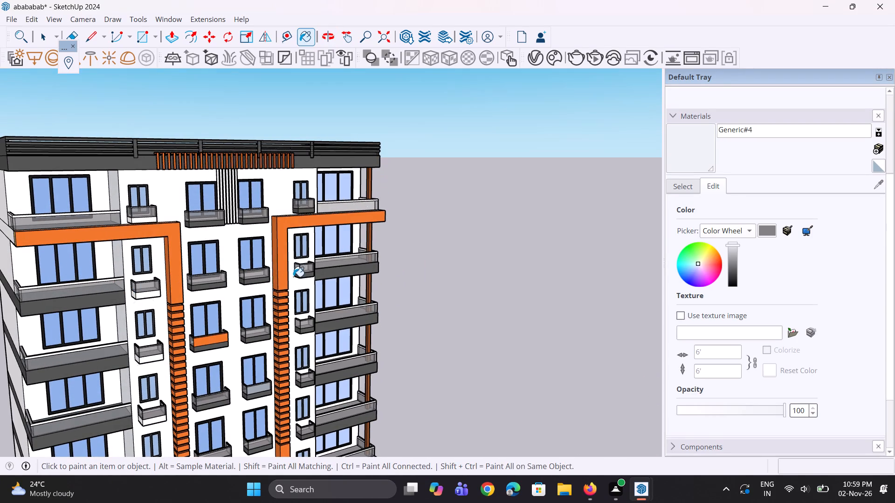
pyautogui.scroll(4, 183, 325)
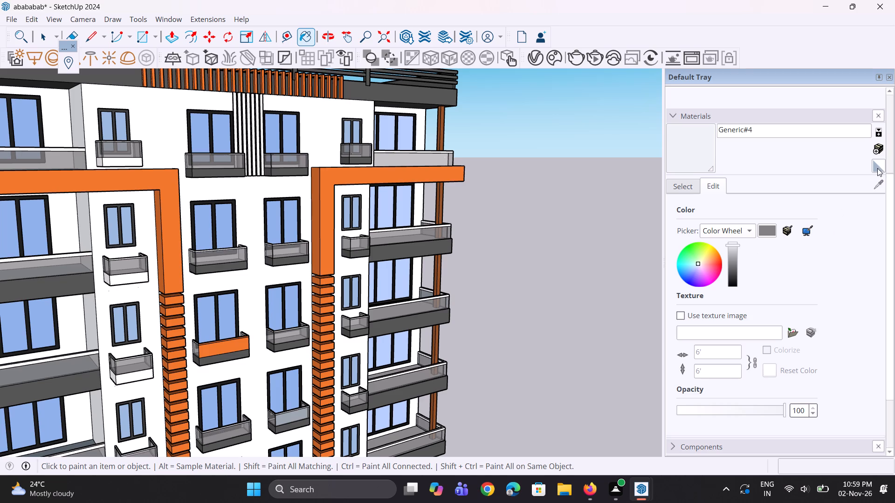
pyautogui.click(877, 184)
pyautogui.click(679, 192)
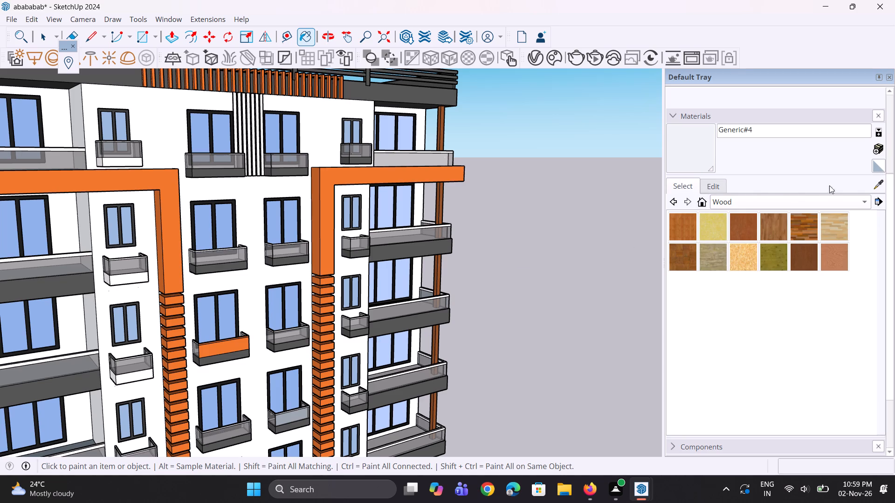
pyautogui.click(881, 184)
pyautogui.scroll(2, 433, 333)
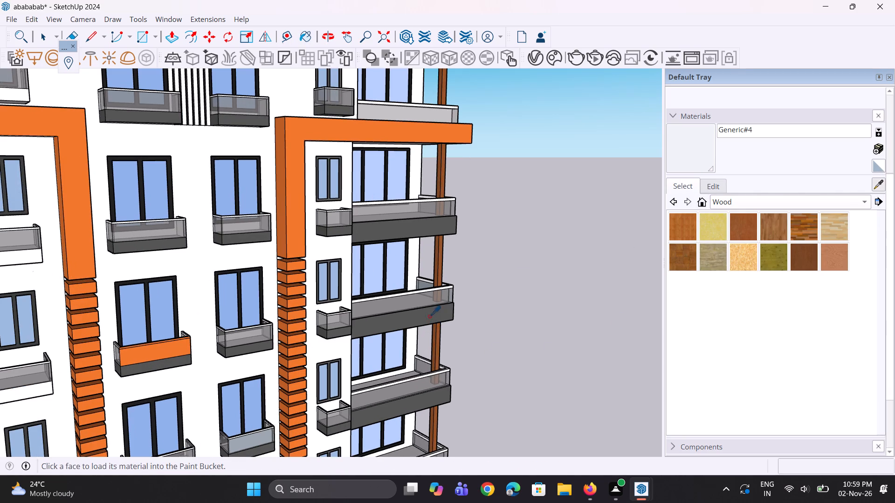
pyautogui.click(431, 313)
pyautogui.scroll(-4, 329, 333)
pyautogui.scroll(3, 102, 366)
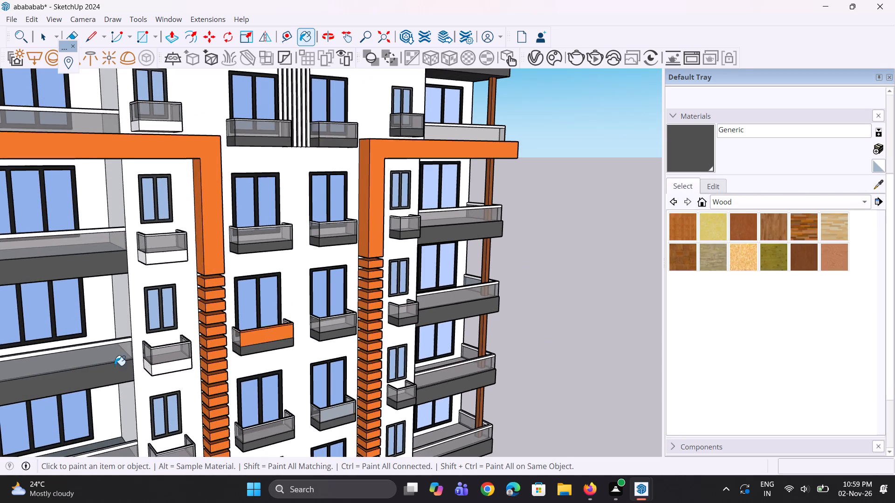
pyautogui.scroll(3, 125, 366)
pyautogui.click(179, 370)
pyautogui.click(158, 371)
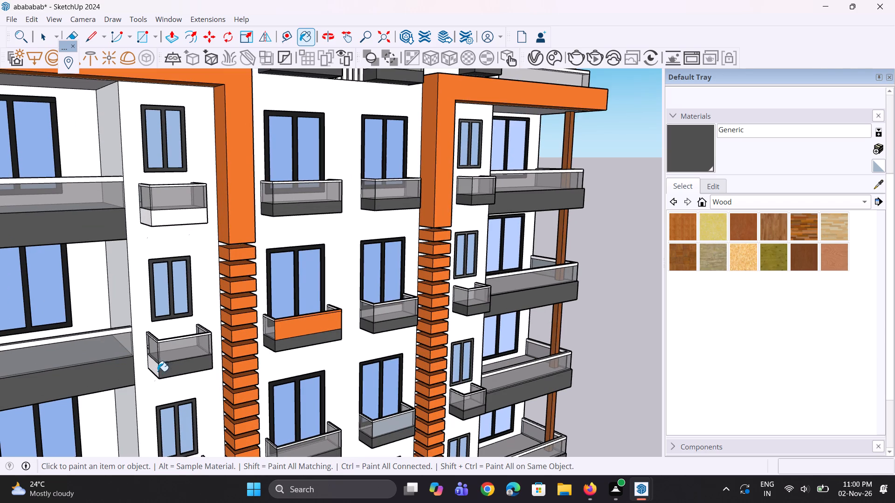
# Paint the remaining side and the underside of that small balcony's base with Generic.
pyautogui.moveTo(211, 359); pyautogui.dragTo(17, 369, button='middle')
pyautogui.scroll(2, 162, 335)
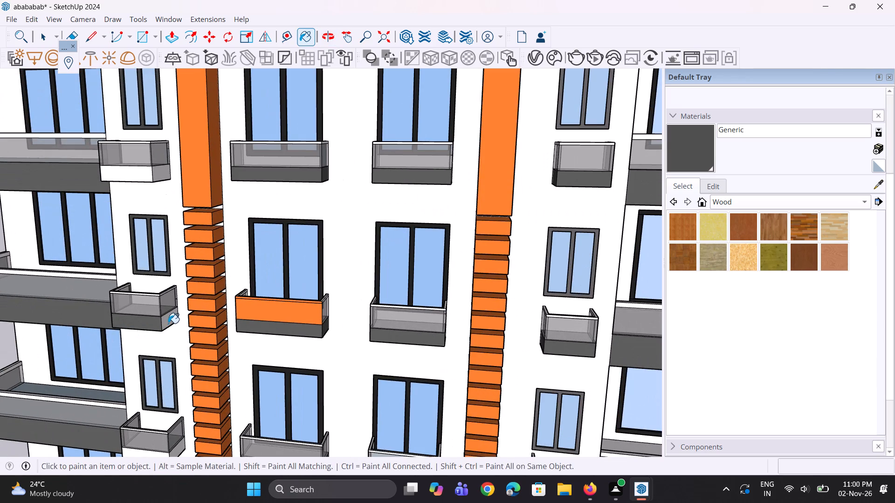
pyautogui.click(168, 323)
pyautogui.scroll(1, 128, 347)
pyautogui.moveTo(128, 346); pyautogui.dragTo(223, 167, button='middle')
pyautogui.scroll(2, 121, 310)
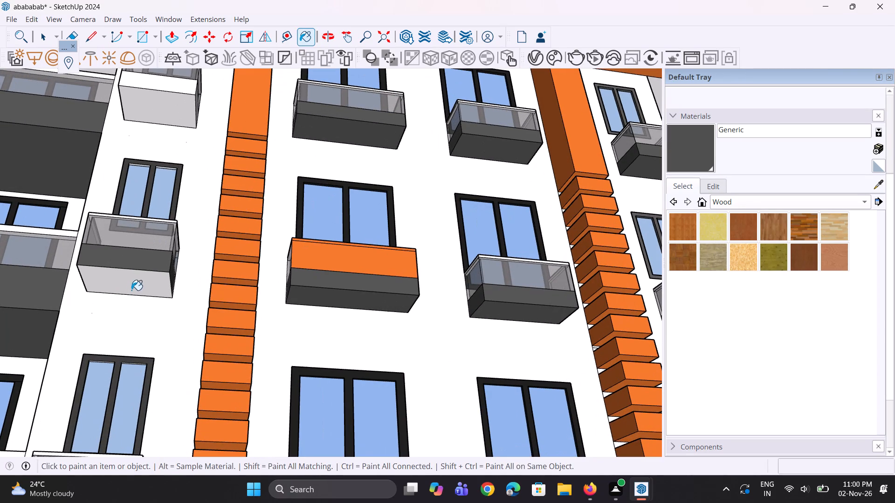
pyautogui.click(135, 284)
# Paint the front and both sides of the small balcony's base one floor higher, by the first orange frame, with Generic.
pyautogui.scroll(-5, 178, 369)
pyautogui.scroll(-6, 241, 351)
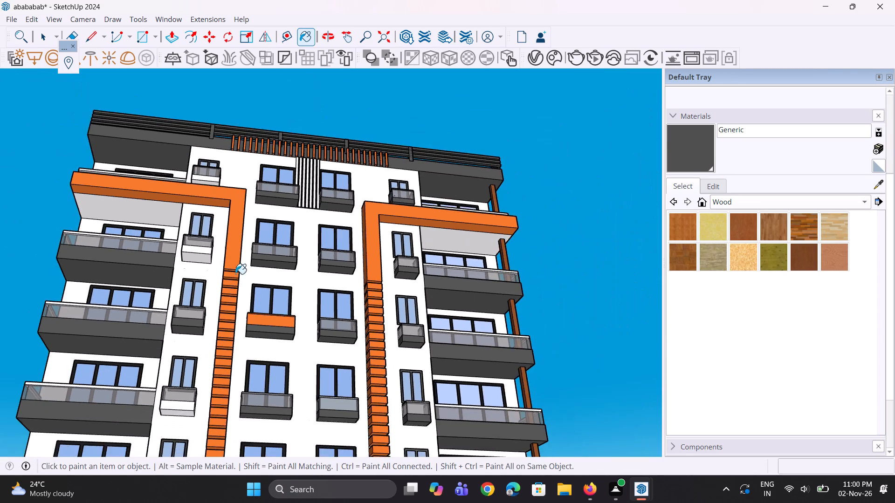
pyautogui.moveTo(217, 261); pyautogui.dragTo(205, 399, button='middle')
pyautogui.scroll(3, 172, 316)
pyautogui.scroll(3, 193, 279)
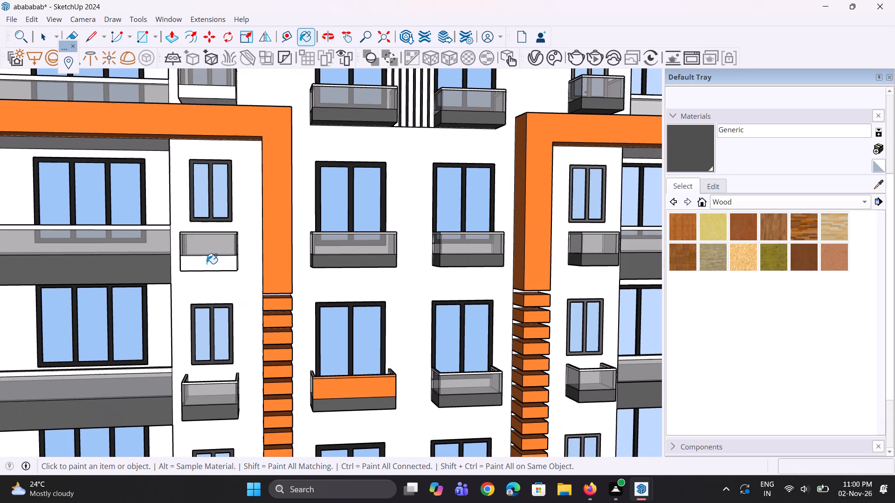
pyautogui.click(209, 262)
pyautogui.moveTo(225, 263); pyautogui.dragTo(99, 281, button='middle')
pyautogui.scroll(1, 227, 266)
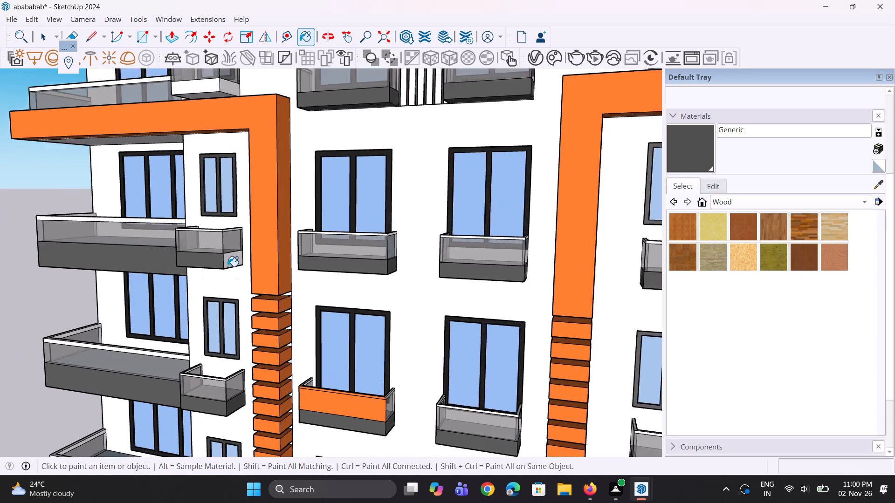
pyautogui.scroll(2, 227, 266)
pyautogui.click(232, 257)
pyautogui.moveTo(84, 268); pyautogui.dragTo(362, 259, button='middle')
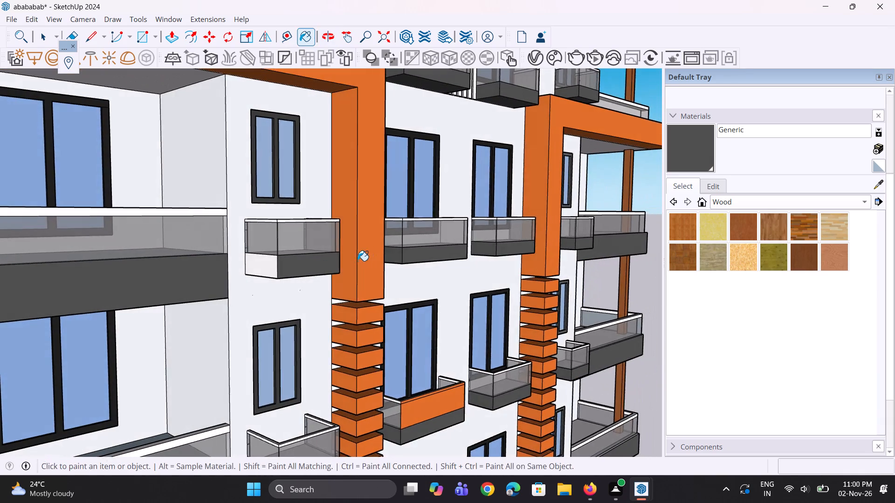
pyautogui.scroll(2, 274, 275)
pyautogui.click(261, 266)
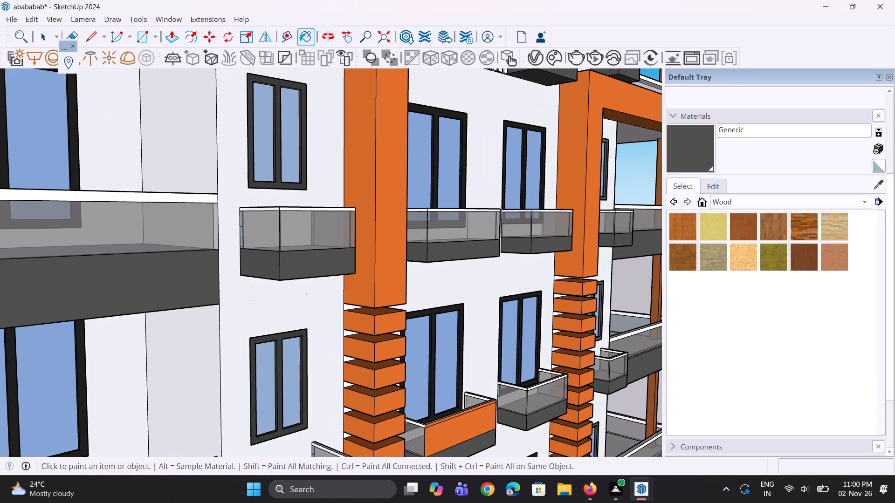
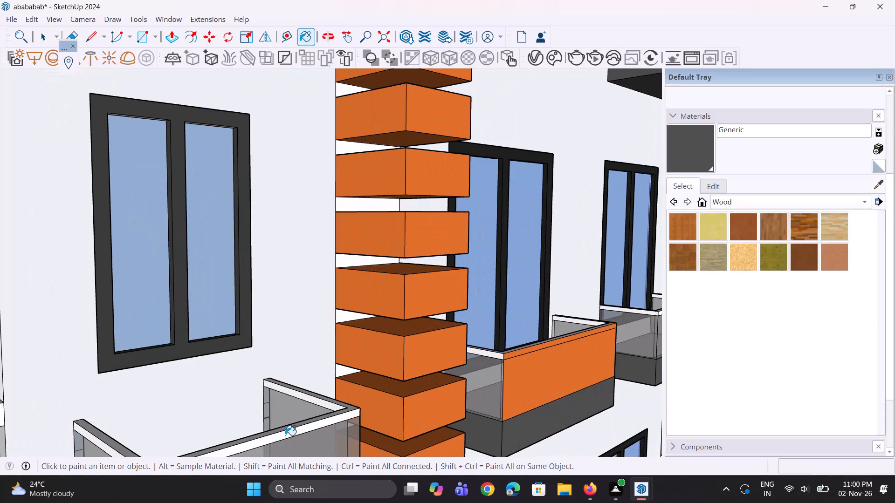
# Undo the last paint action.
pyautogui.hotkey('ctrl', 'z')
# Paint the underside of the second-from-top small balcony's base by the first orange frame with Generic.
pyautogui.scroll(-10, 284, 399)
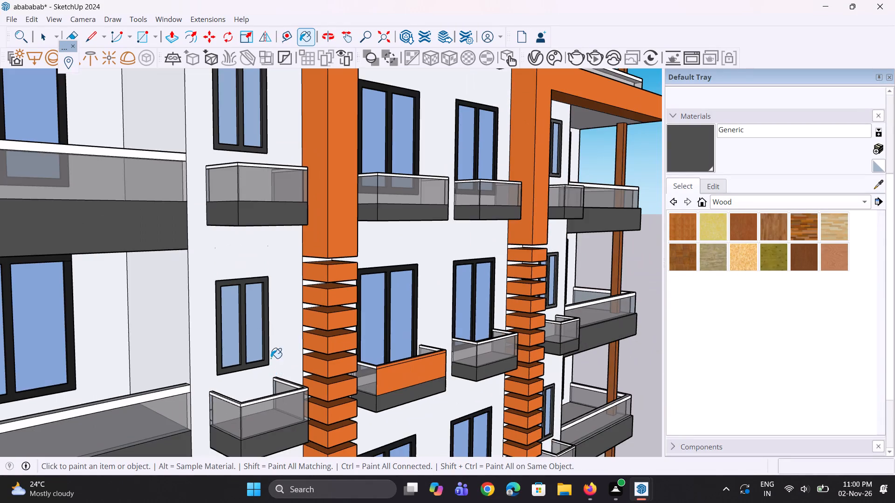
pyautogui.moveTo(274, 353); pyautogui.dragTo(301, 162, button='middle')
pyautogui.click(303, 72)
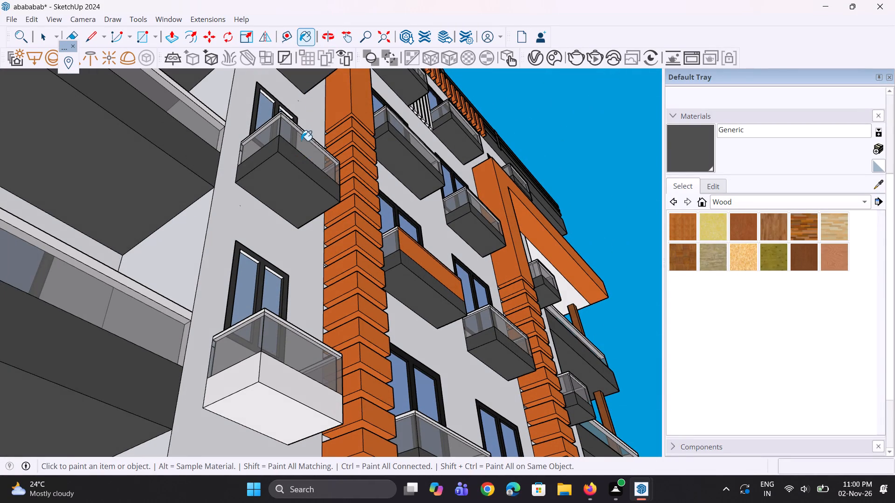
# Paint the front, both sides and underside of the fourth-from-top small balcony's base by the first orange frame with Generic.
pyautogui.moveTo(302, 143); pyautogui.dragTo(264, 291, button='middle')
pyautogui.scroll(-6, 236, 284)
pyautogui.scroll(-5, 247, 233)
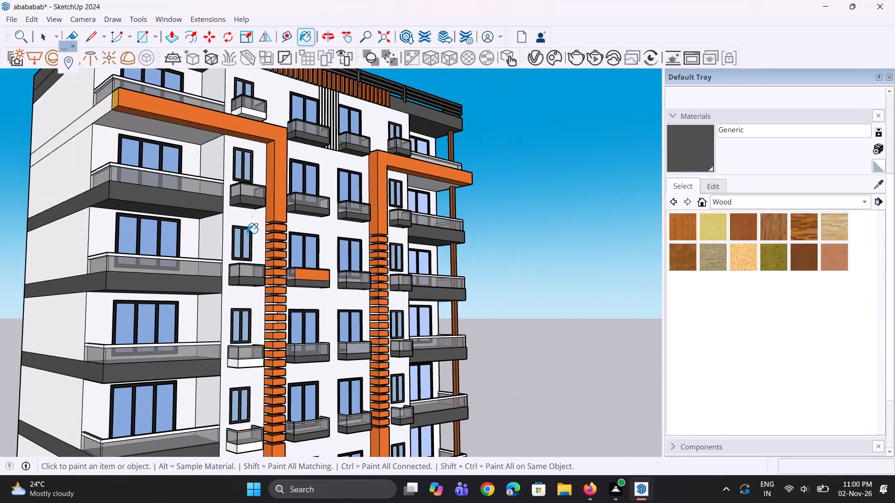
pyautogui.scroll(4, 315, 279)
pyautogui.scroll(3, 285, 388)
pyautogui.scroll(5, 179, 399)
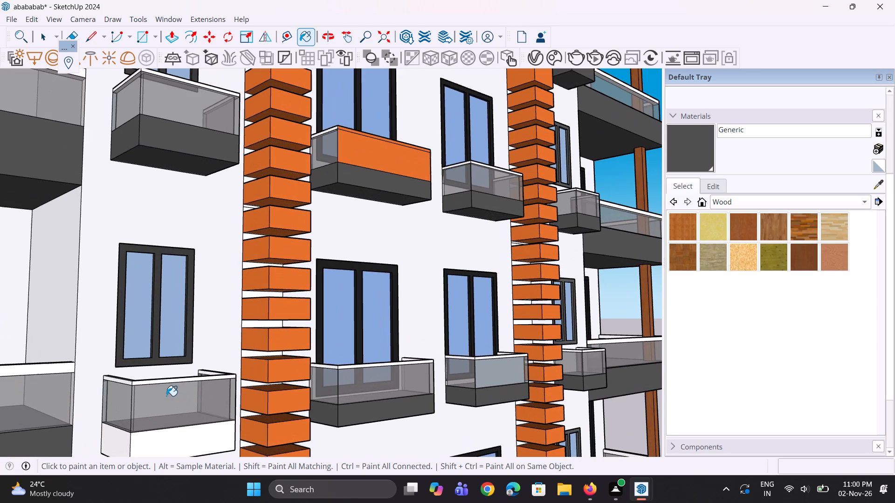
pyautogui.scroll(-5, 224, 334)
pyautogui.click(205, 401)
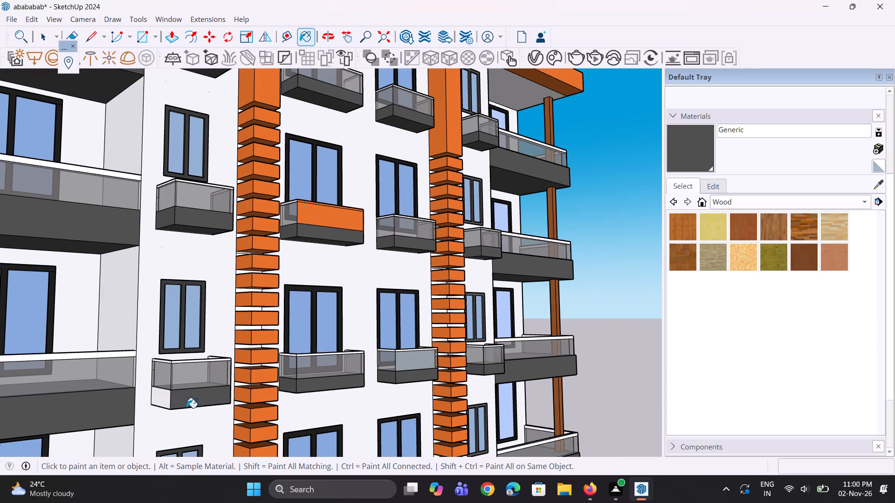
pyautogui.moveTo(153, 421); pyautogui.dragTo(221, 346, button='middle')
pyautogui.click(236, 294)
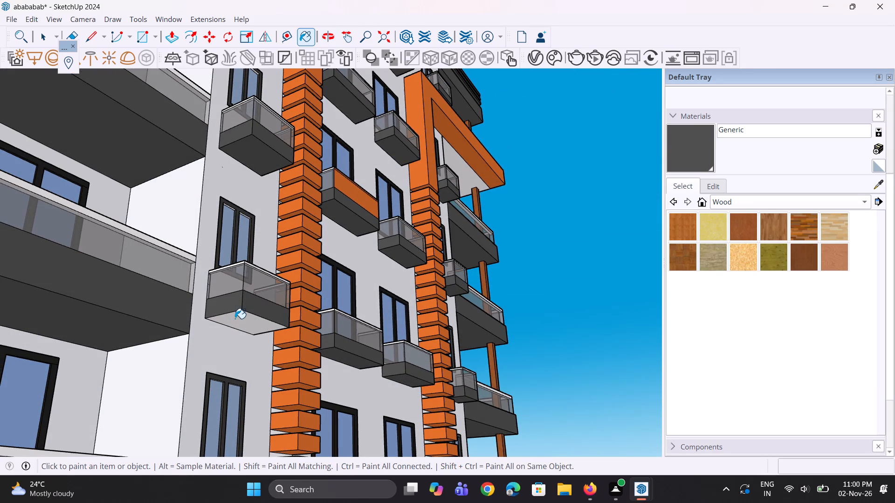
pyautogui.click(235, 319)
pyautogui.moveTo(290, 324); pyautogui.dragTo(10, 359, button='middle')
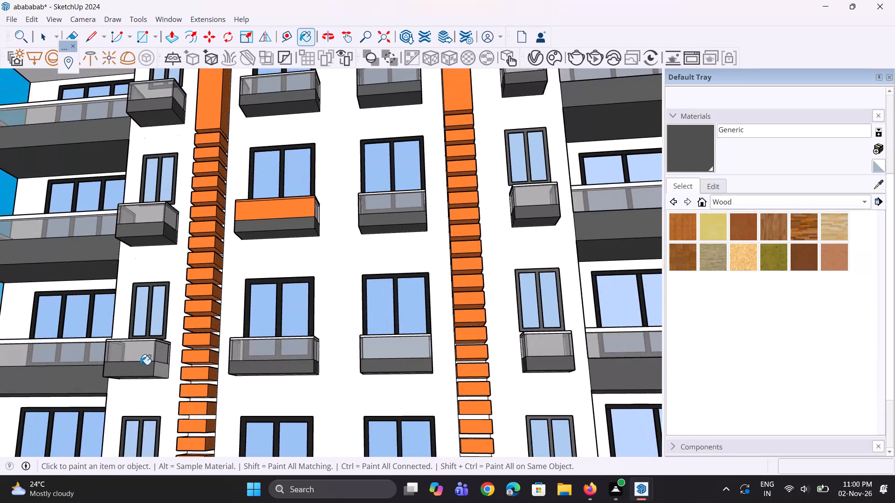
pyautogui.scroll(3, 144, 367)
pyautogui.click(165, 369)
# Paint the front, both sides and underside of the fifth-from-top small balcony's base by the first orange frame with Generic.
pyautogui.scroll(-7, 202, 264)
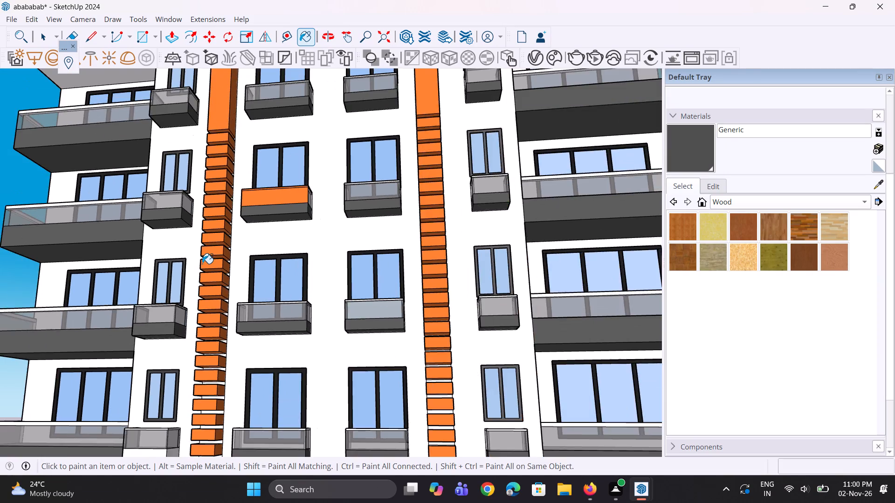
pyautogui.scroll(-3, 202, 264)
pyautogui.scroll(8, 171, 397)
pyautogui.click(178, 368)
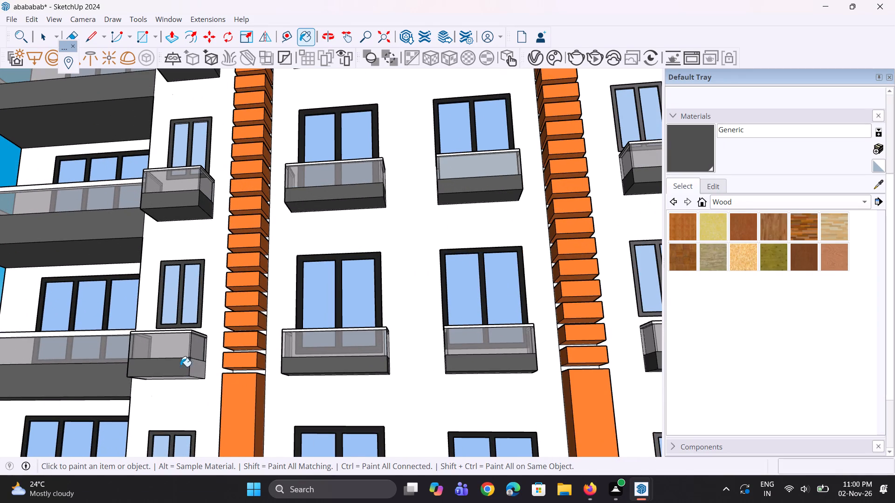
pyautogui.click(190, 366)
pyautogui.moveTo(186, 376); pyautogui.dragTo(195, 358, button='middle')
pyautogui.scroll(2, 197, 363)
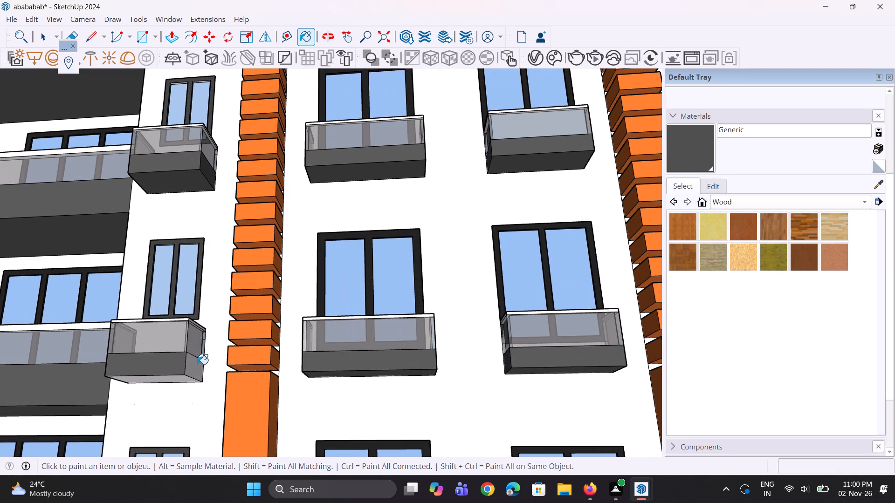
pyautogui.click(197, 365)
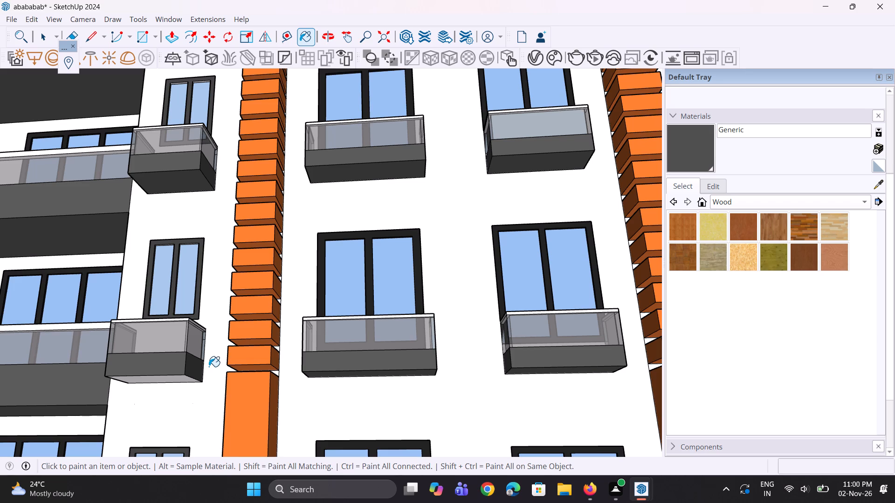
pyautogui.moveTo(160, 343); pyautogui.dragTo(297, 312, button='middle')
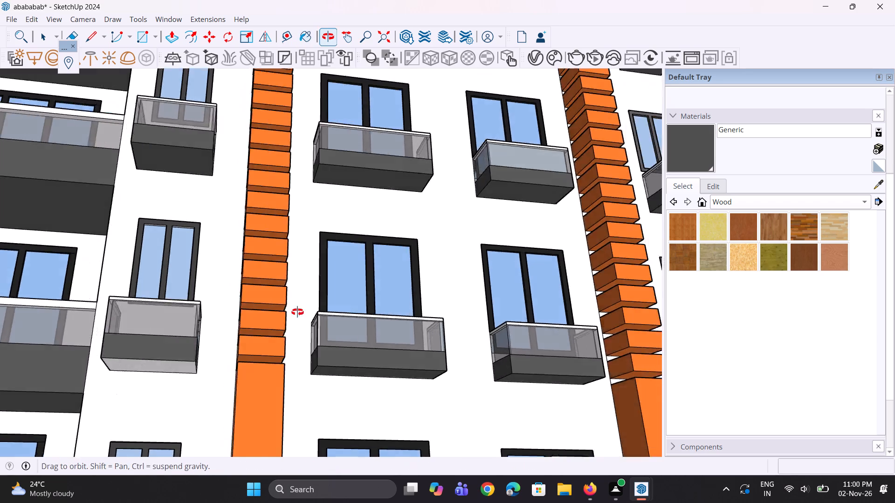
pyautogui.moveTo(297, 312); pyautogui.dragTo(323, 305, button='middle')
pyautogui.scroll(-1, 324, 305)
pyautogui.scroll(3, 150, 311)
pyautogui.click(150, 311)
pyautogui.click(165, 328)
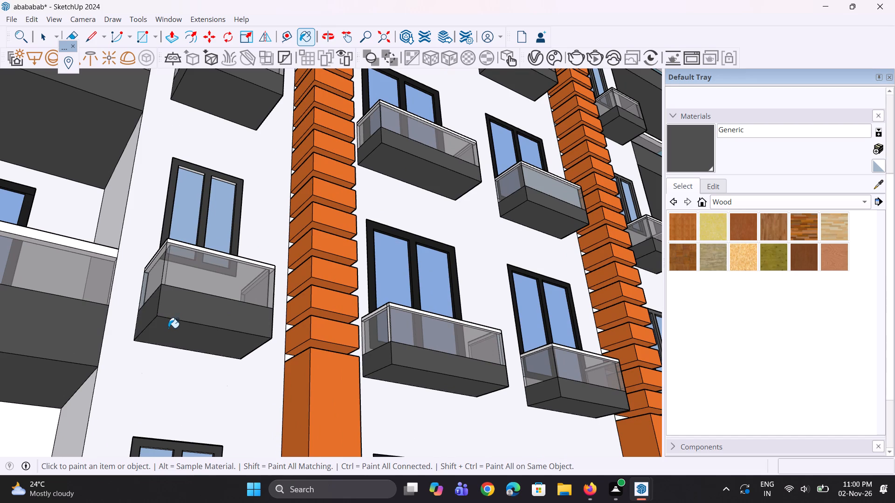
# Paint the front, both sides and underside of the small balcony's base inside the first orange frame's lower corner with Generic.
pyautogui.scroll(-17, 173, 317)
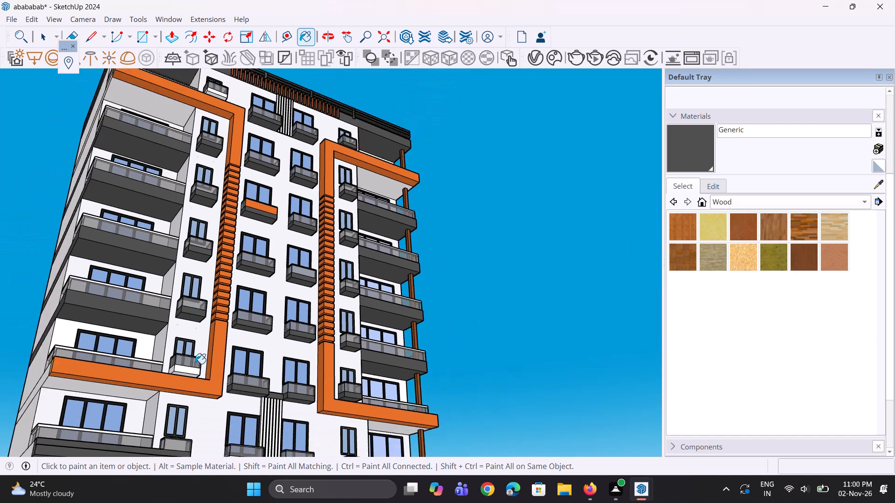
pyautogui.scroll(8, 195, 368)
pyautogui.scroll(3, 147, 363)
pyautogui.click(155, 363)
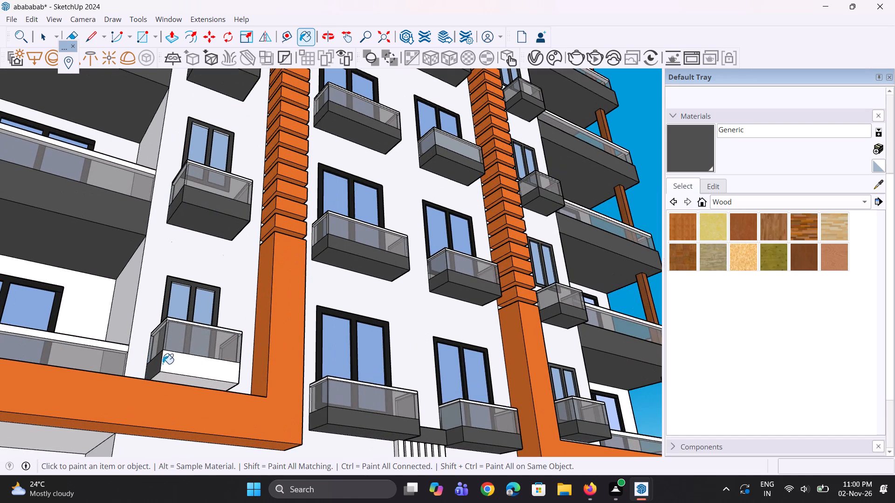
pyautogui.click(163, 364)
pyautogui.click(173, 379)
pyautogui.scroll(1, 230, 373)
pyautogui.moveTo(190, 377); pyautogui.dragTo(47, 389, button='middle')
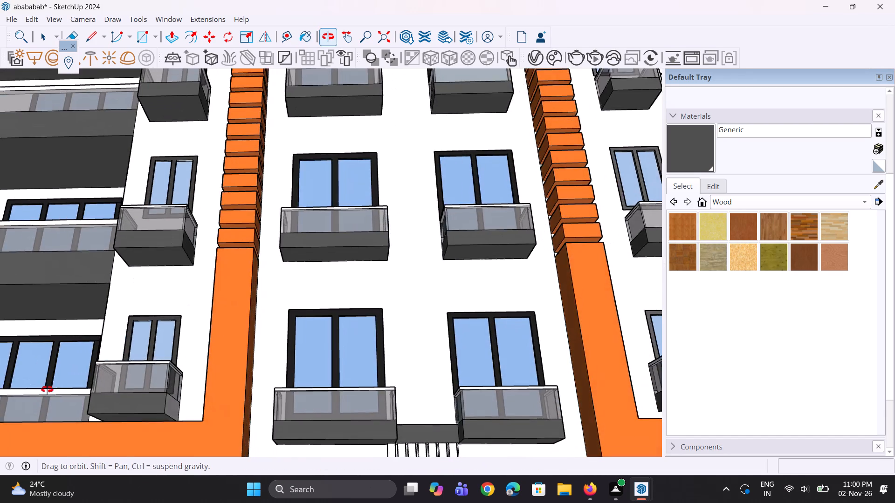
pyautogui.moveTo(47, 389); pyautogui.dragTo(46, 389, button='middle')
pyautogui.scroll(3, 161, 412)
pyautogui.click(170, 406)
pyautogui.scroll(-6, 224, 288)
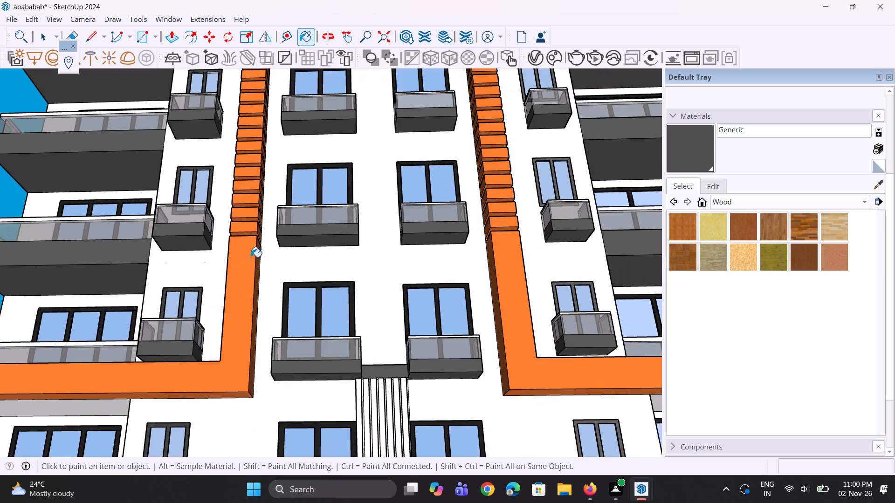
# Paint the inner side of the lowest small balcony's base, below the first orange frame, with Generic.
pyautogui.scroll(-11, 251, 257)
pyautogui.moveTo(219, 387); pyautogui.dragTo(146, 496, button='middle')
pyautogui.scroll(2, 196, 397)
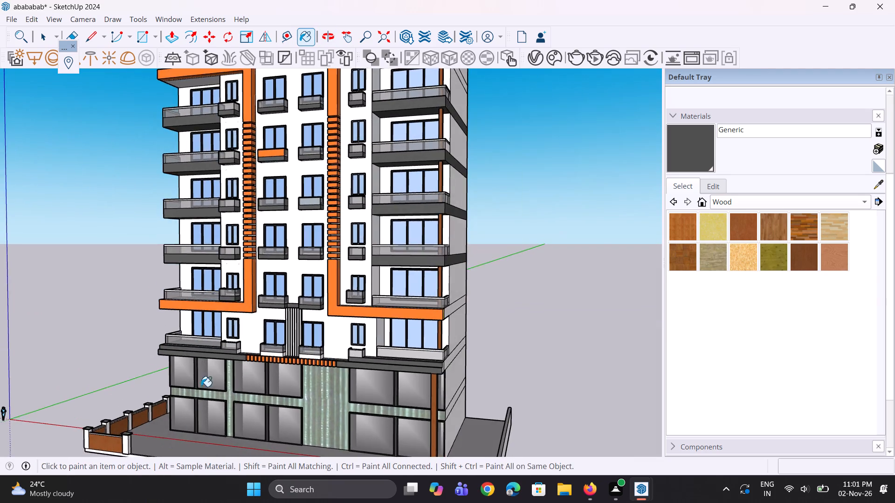
pyautogui.scroll(2, 201, 387)
pyautogui.scroll(4, 241, 307)
pyautogui.scroll(8, 263, 359)
pyautogui.click(268, 335)
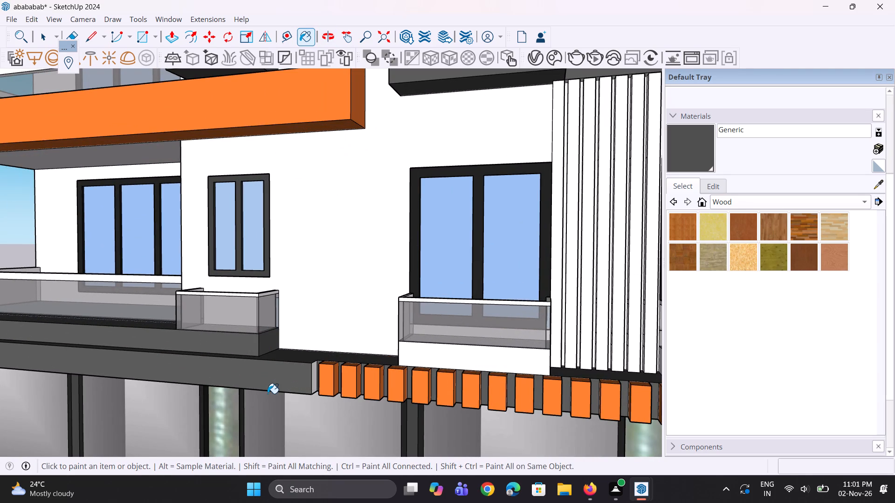
# Paint the front and both sides of the lowest central balcony's base with Generic, between the first orange frame and the vertical fins.
pyautogui.scroll(-6, 207, 116)
pyautogui.moveTo(202, 186); pyautogui.dragTo(336, 188, button='middle')
pyautogui.scroll(4, 360, 245)
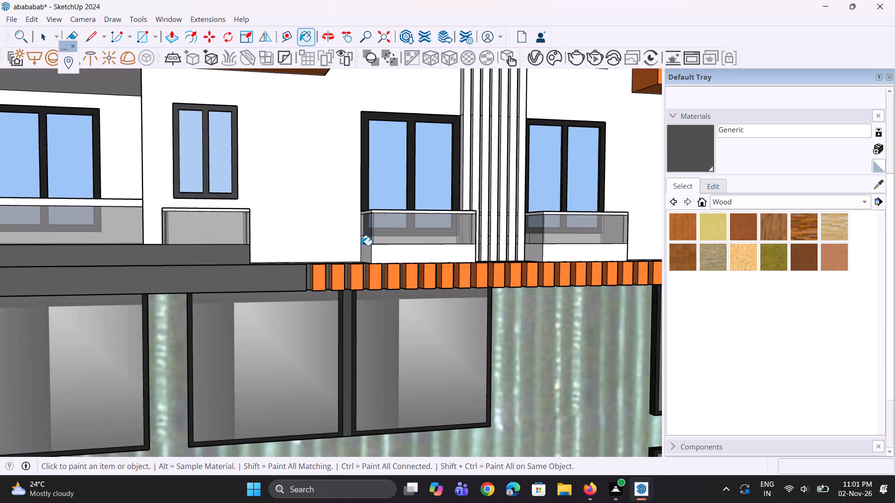
pyautogui.scroll(4, 387, 251)
pyautogui.click(387, 252)
pyautogui.click(359, 255)
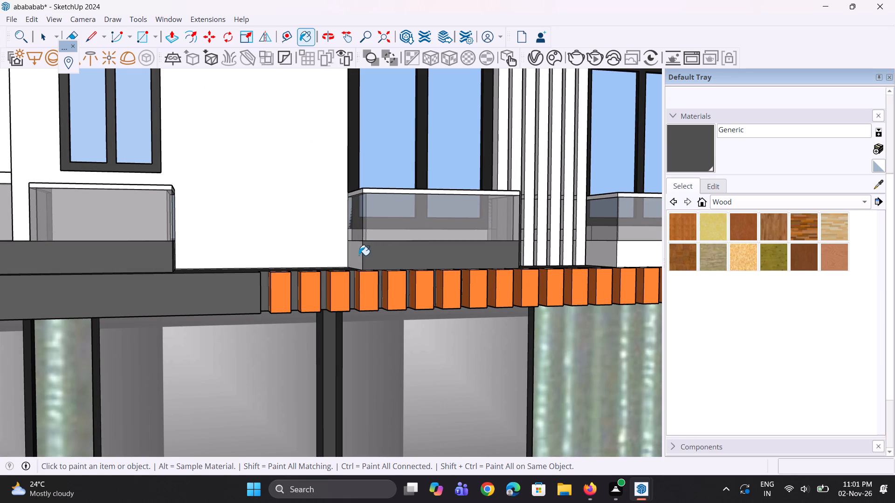
pyautogui.scroll(-5, 232, 282)
pyautogui.moveTo(372, 245); pyautogui.dragTo(82, 288, button='middle')
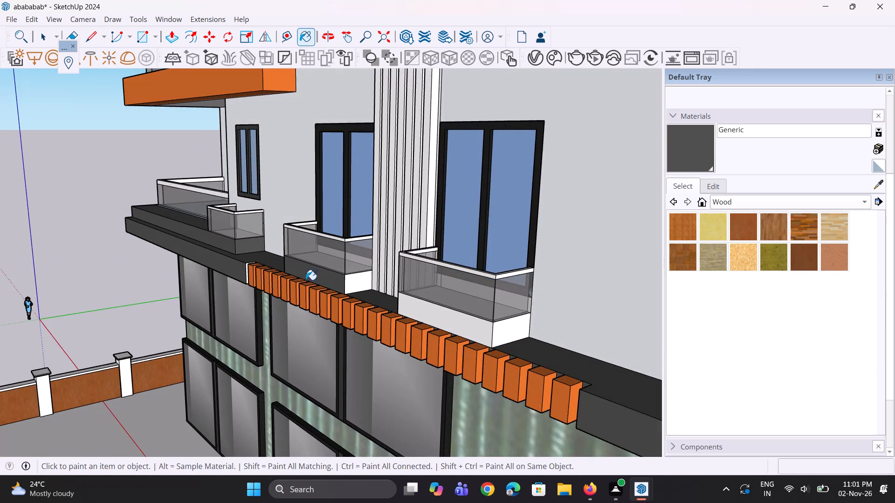
pyautogui.scroll(4, 324, 280)
pyautogui.click(373, 279)
# Paint the front and both sides of the lowest central balcony's base on the other side of the vertical fins with Generic.
pyautogui.moveTo(249, 298); pyautogui.dragTo(517, 289, button='middle')
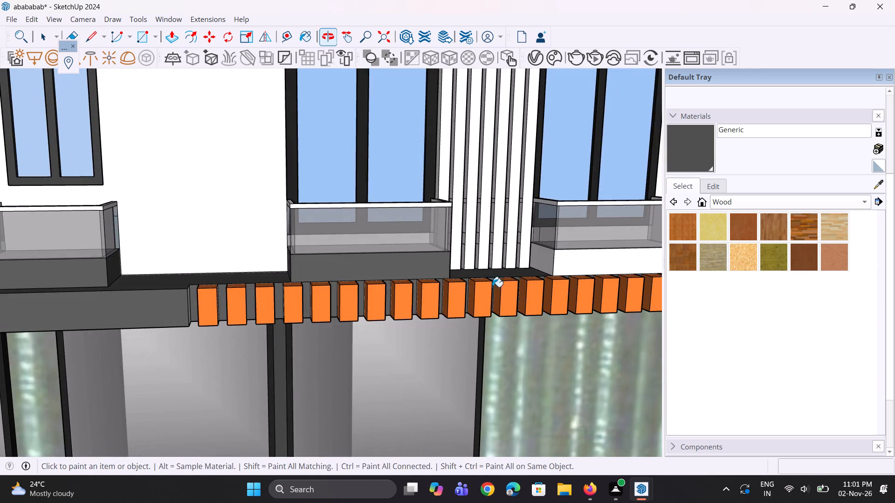
pyautogui.scroll(-5, 448, 291)
pyautogui.scroll(7, 520, 267)
pyautogui.click(528, 275)
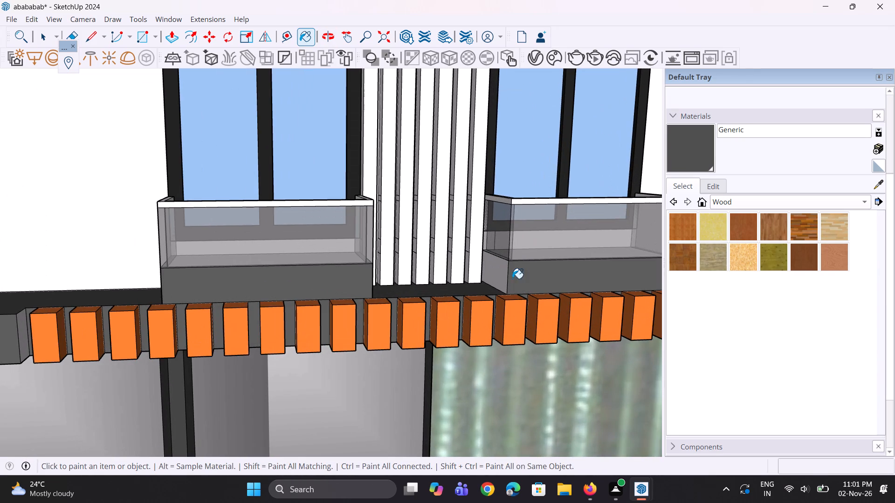
pyautogui.click(503, 279)
pyautogui.scroll(-12, 217, 335)
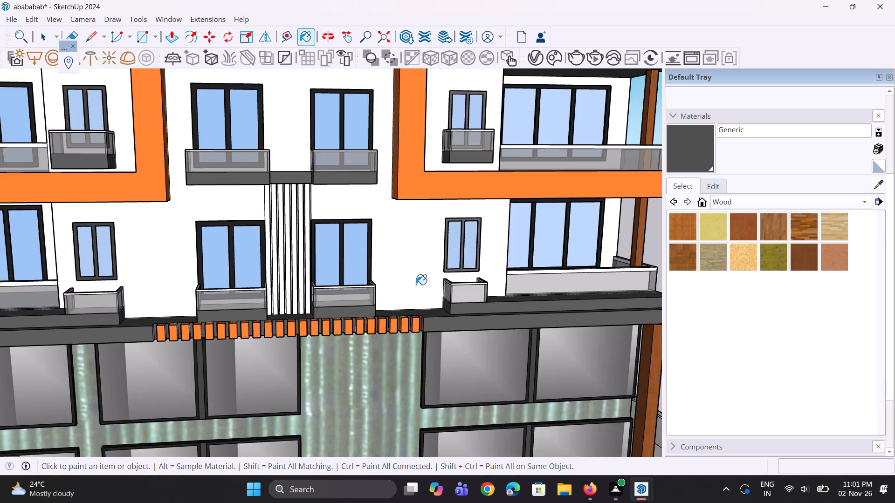
pyautogui.moveTo(415, 285); pyautogui.dragTo(73, 333, button='middle')
pyautogui.scroll(3, 309, 353)
pyautogui.scroll(5, 311, 312)
pyautogui.click(316, 309)
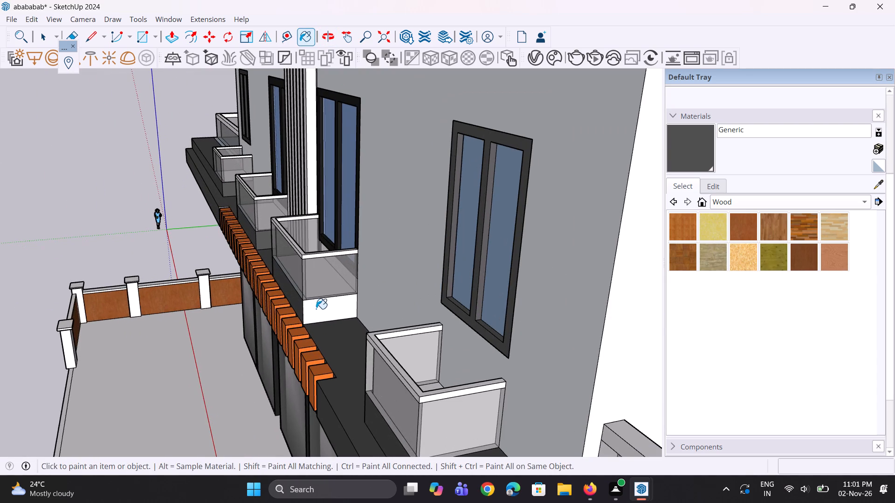
# Lighten the Generic material's diffuse colour to a medium grey in the V-Ray Asset Editor and check it on the whole facade.
pyautogui.moveTo(295, 332); pyautogui.dragTo(497, 326, button='middle')
pyautogui.scroll(-13, 367, 382)
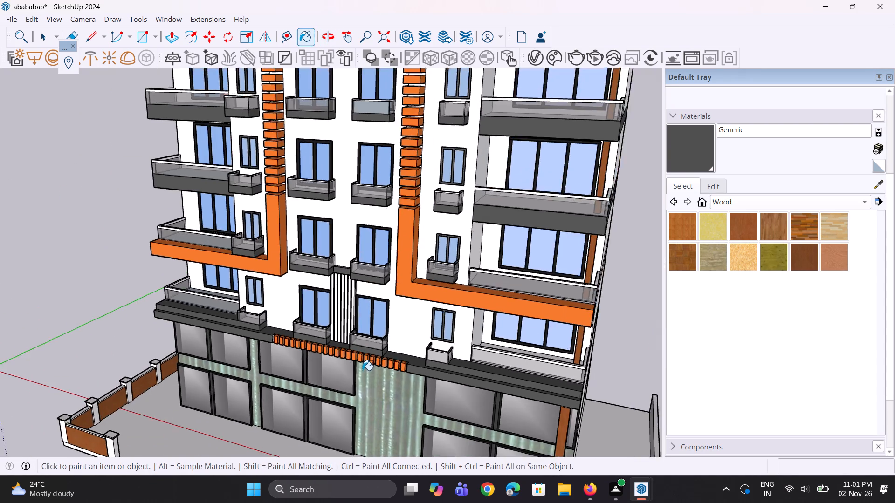
pyautogui.click(540, 63)
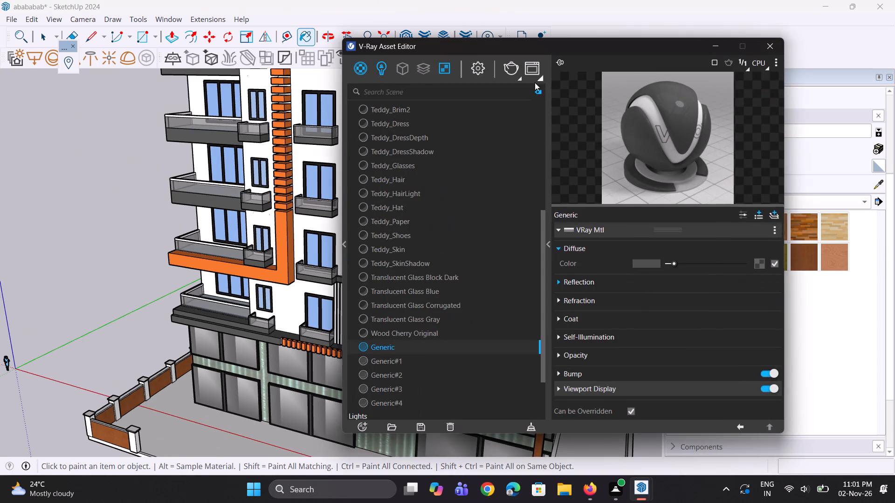
pyautogui.moveTo(673, 264); pyautogui.dragTo(675, 264)
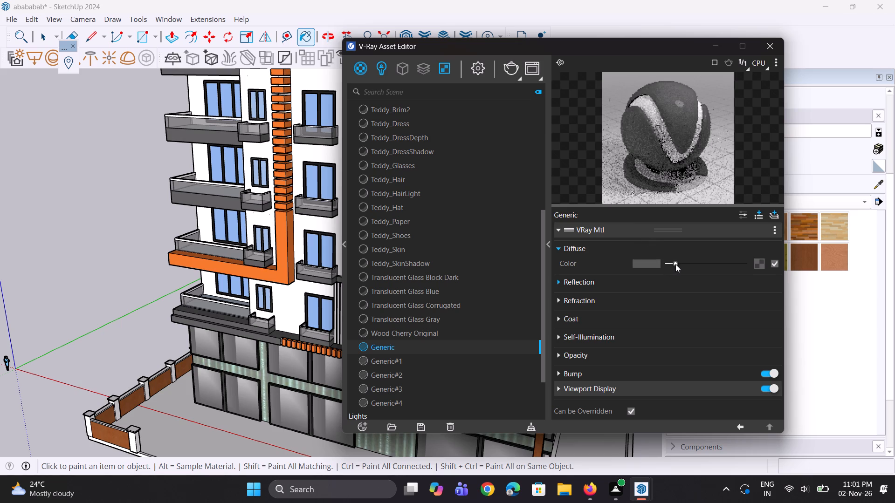
pyautogui.moveTo(675, 264); pyautogui.dragTo(682, 265)
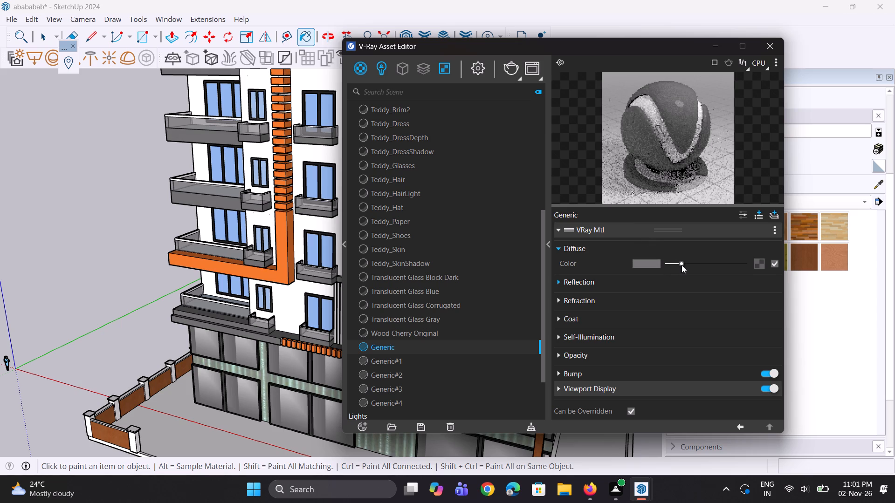
pyautogui.moveTo(682, 265); pyautogui.dragTo(683, 265)
pyautogui.moveTo(683, 265); pyautogui.dragTo(687, 266)
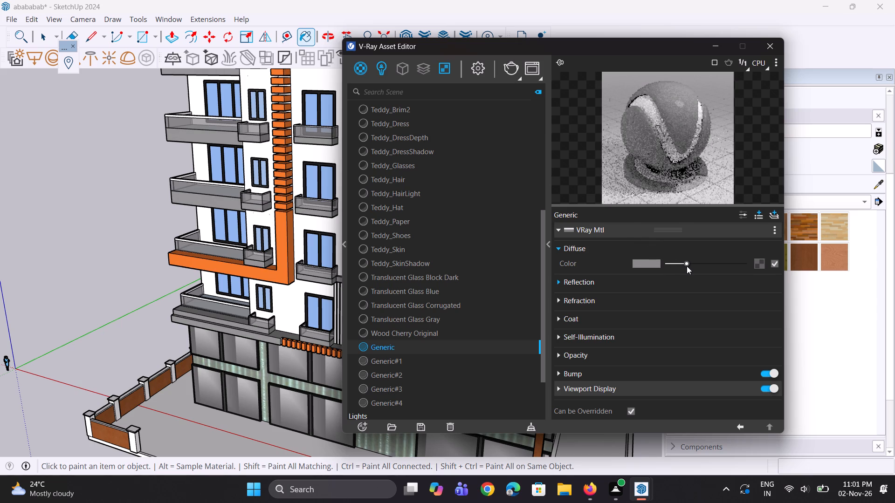
pyautogui.moveTo(687, 266); pyautogui.dragTo(690, 266)
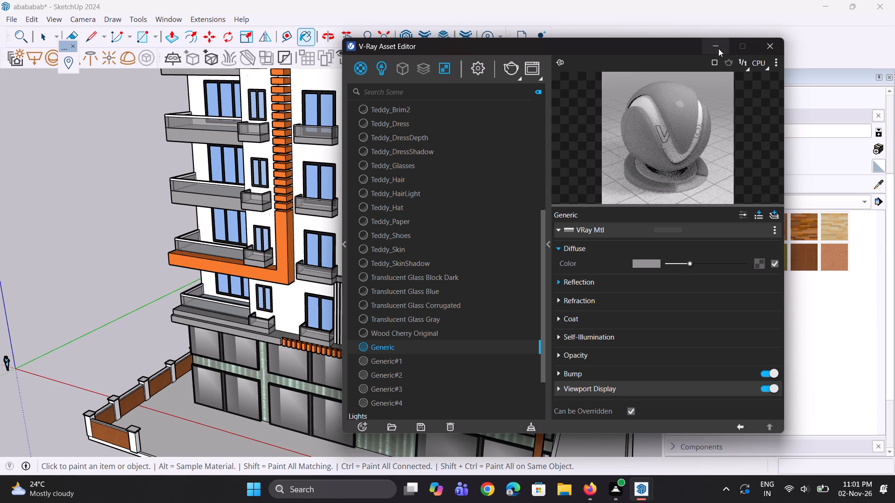
pyautogui.click(718, 48)
pyautogui.scroll(-6, 251, 299)
pyautogui.moveTo(268, 287); pyautogui.dragTo(335, 269, button='middle')
pyautogui.scroll(1, 270, 287)
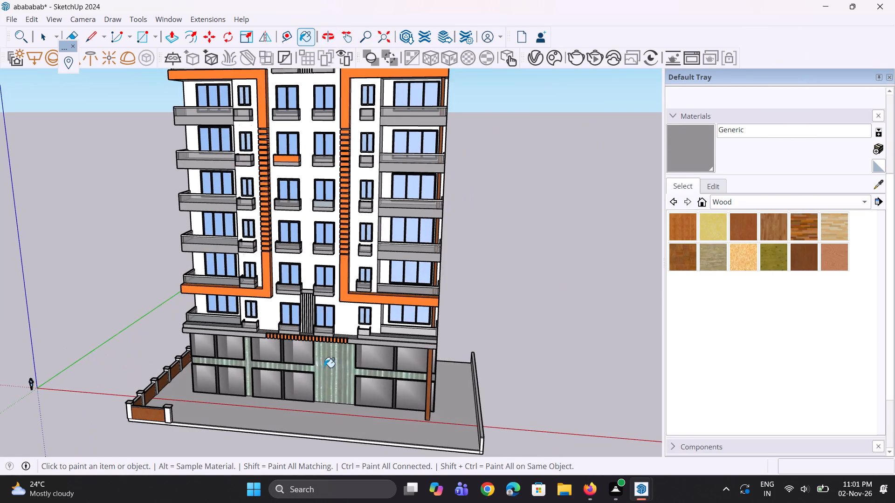
# Examine the whole facade from several angles, comparing the grey balcony bases with the orange frames and white walls.
pyautogui.scroll(-7, 321, 381)
pyautogui.scroll(1, 321, 381)
pyautogui.moveTo(321, 381); pyautogui.dragTo(338, 352, button='middle')
pyautogui.scroll(11, 273, 201)
pyautogui.moveTo(277, 192); pyautogui.dragTo(381, 301, button='middle')
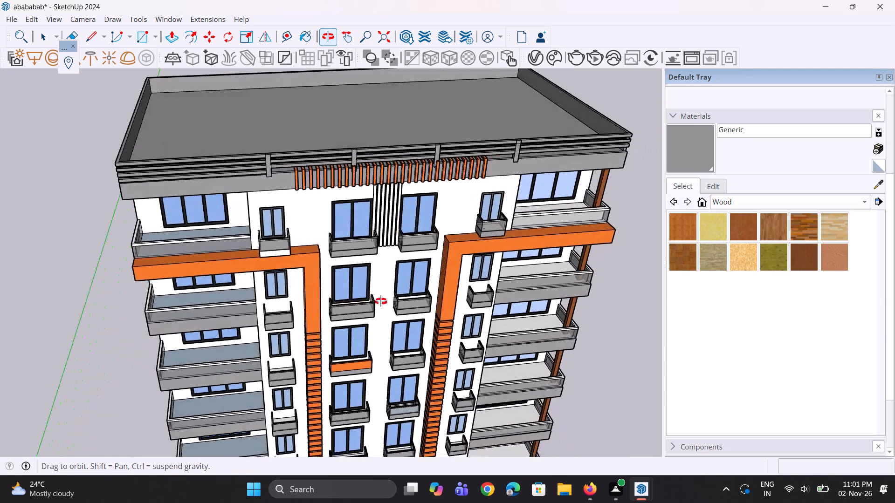
pyautogui.moveTo(381, 301); pyautogui.dragTo(406, 289, button='middle')
pyautogui.scroll(1, 405, 289)
pyautogui.scroll(-6, 337, 230)
pyautogui.moveTo(332, 308); pyautogui.dragTo(336, 251, button='middle')
pyautogui.scroll(-5, 279, 196)
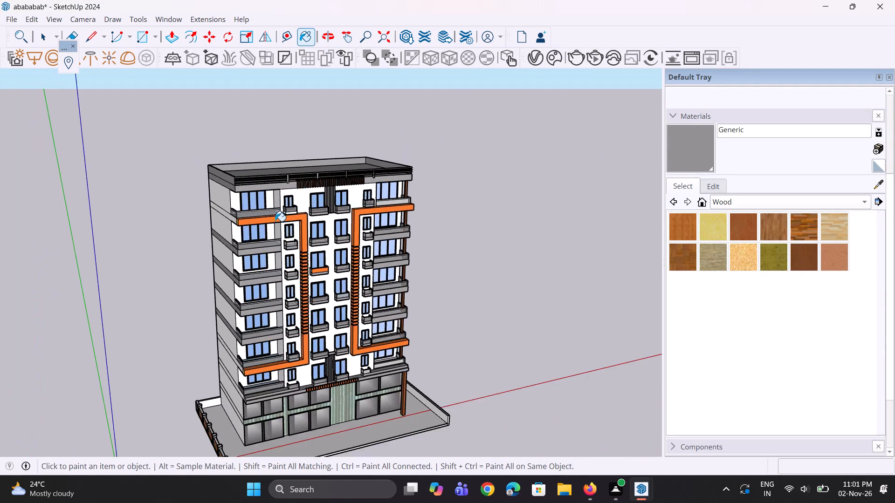
pyautogui.scroll(5, 327, 278)
pyautogui.scroll(11, 372, 327)
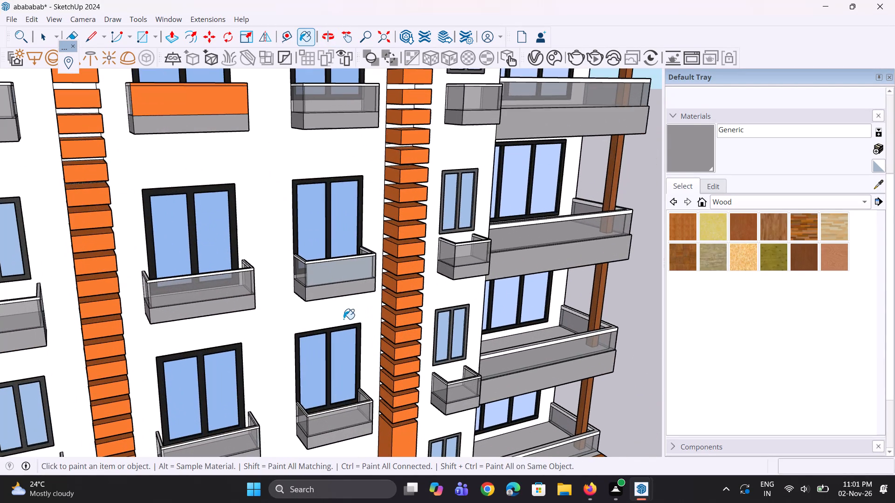
pyautogui.scroll(-10, 339, 323)
pyautogui.moveTo(375, 283); pyautogui.dragTo(373, 314, button='middle')
pyautogui.scroll(2, 383, 305)
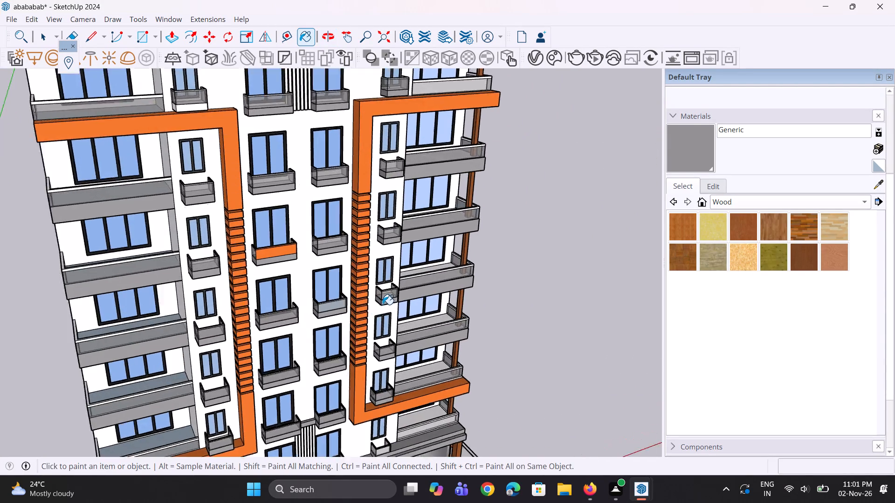
pyautogui.scroll(2, 383, 305)
pyautogui.scroll(-10, 361, 351)
# Push/Pull the side face of the first orange fin below the roof railing outward by about 4 inches.
pyautogui.scroll(5, 306, 194)
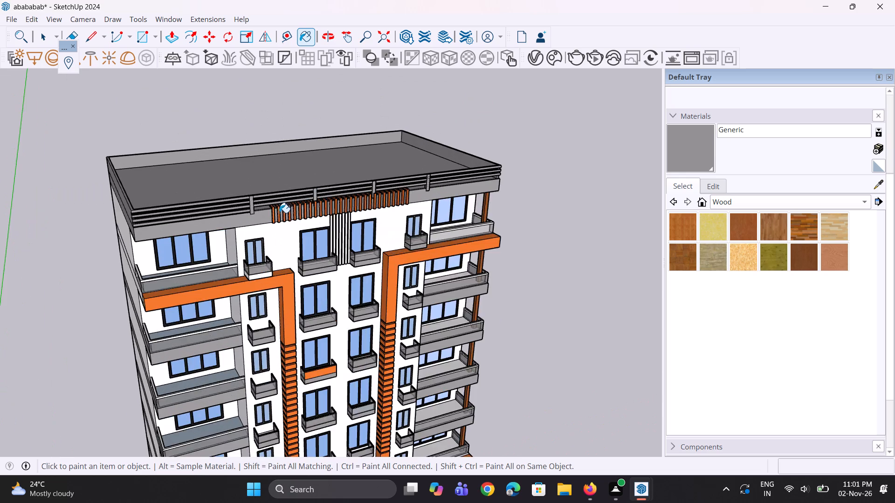
pyautogui.scroll(3, 279, 213)
pyautogui.press('p')
pyautogui.scroll(3, 265, 217)
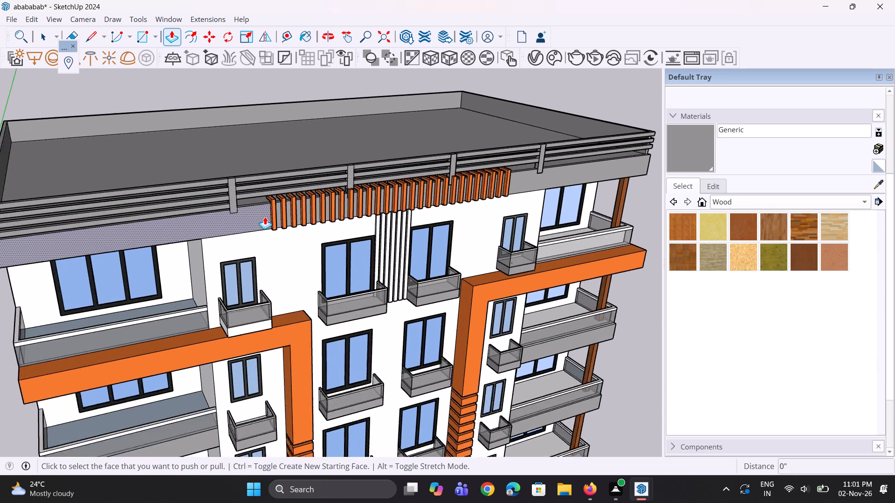
pyautogui.scroll(10, 265, 217)
pyautogui.moveTo(268, 216); pyautogui.dragTo(296, 213, button='middle')
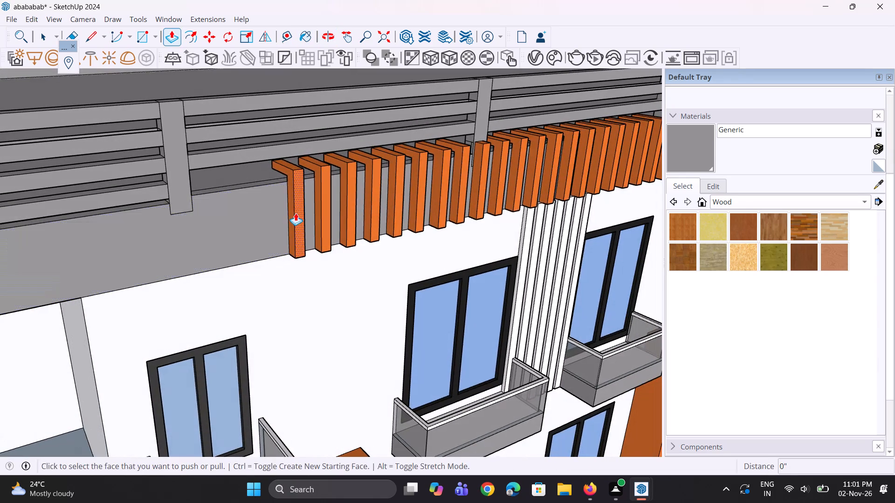
pyautogui.click(292, 211)
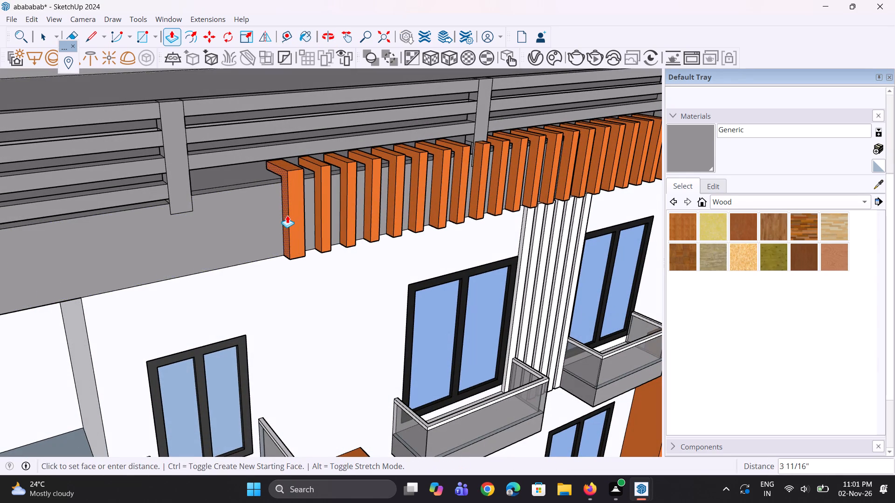
pyautogui.click(286, 217)
# Repeat the same Push/Pull distance on the side faces of the second to fifth orange fins below the roof railing.
pyautogui.doubleClick(321, 216)
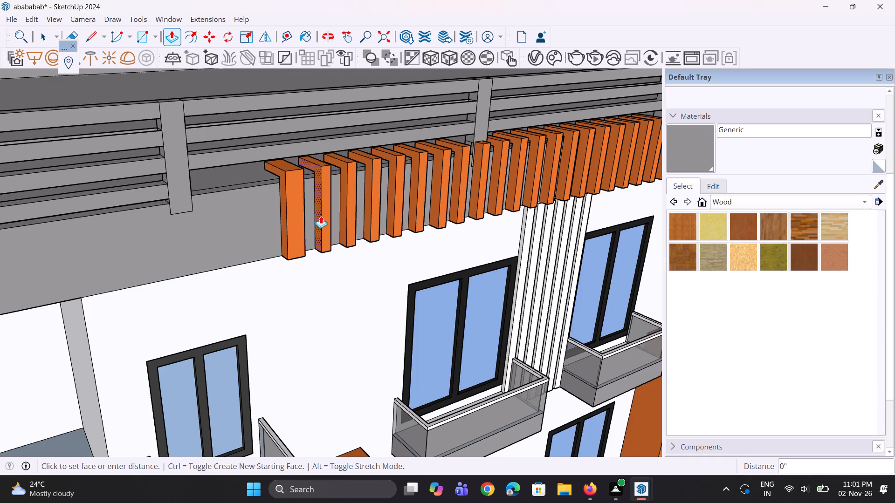
pyautogui.scroll(1, 322, 216)
pyautogui.moveTo(322, 216); pyautogui.dragTo(262, 227, button='middle')
pyautogui.scroll(2, 318, 218)
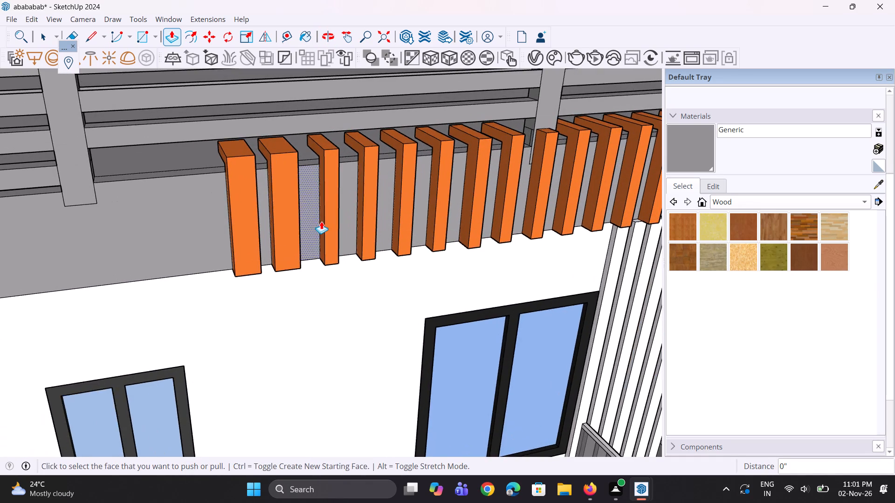
pyautogui.scroll(3, 322, 224)
pyautogui.doubleClick(322, 224)
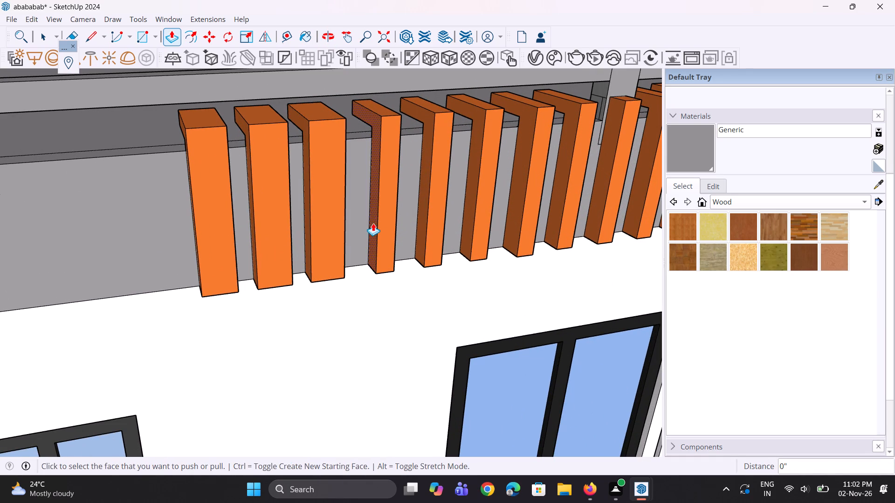
pyautogui.doubleClick(373, 223)
pyautogui.doubleClick(420, 223)
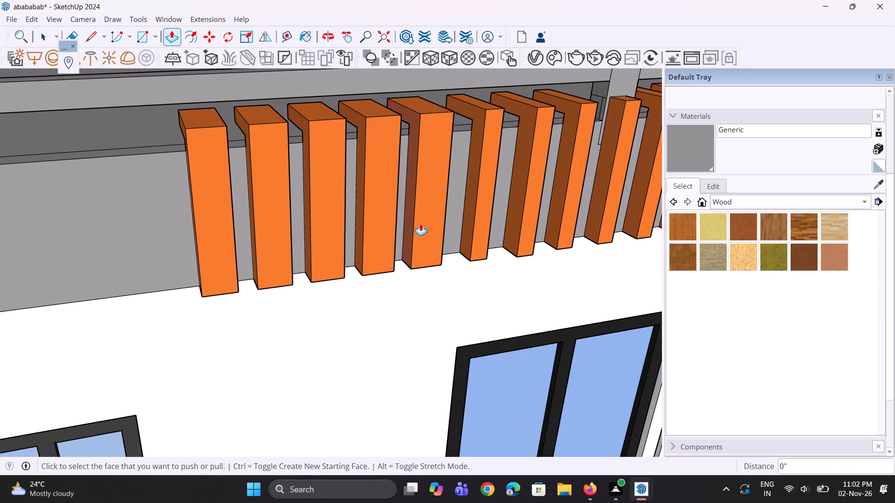
# Check the widened orange fins against the whole facade from a distance.
pyautogui.scroll(-13, 296, 264)
pyautogui.scroll(-12, 303, 243)
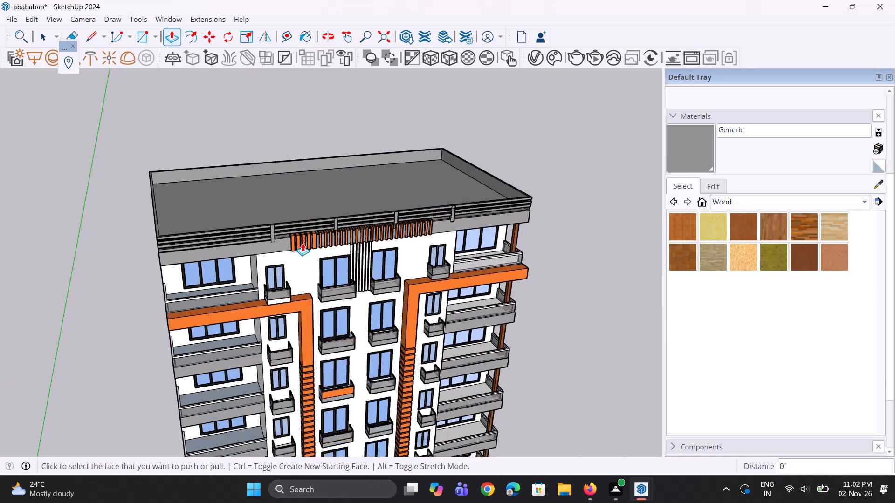
pyautogui.scroll(-6, 303, 243)
pyautogui.moveTo(303, 314); pyautogui.dragTo(311, 279, button='middle')
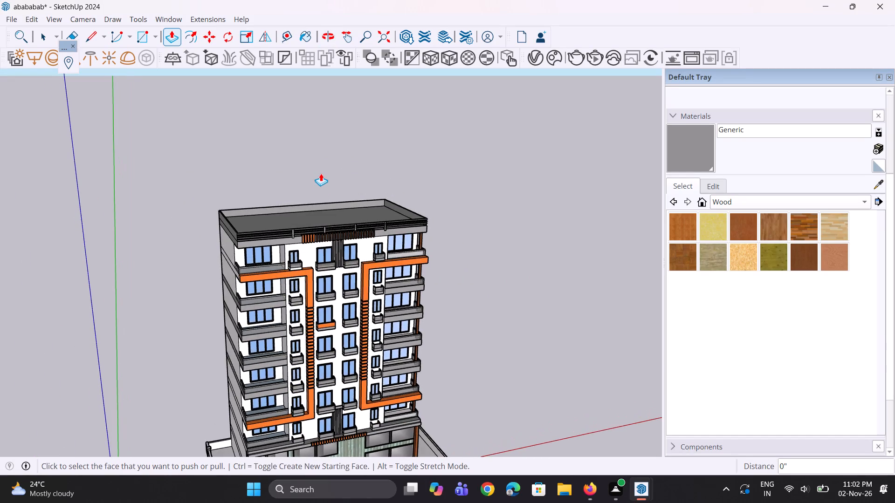
pyautogui.scroll(-5, 321, 173)
pyautogui.scroll(3, 319, 328)
pyautogui.scroll(1, 317, 213)
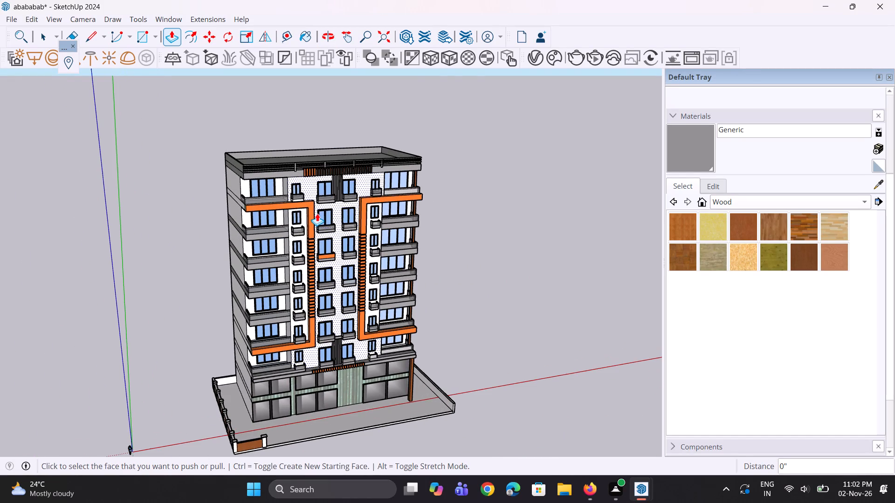
pyautogui.scroll(-4, 335, 312)
# Widen the sixth, seventh and eighth orange fins by repeating the same Push/Pull distance on their side faces.
pyautogui.scroll(5, 345, 167)
pyautogui.scroll(10, 314, 233)
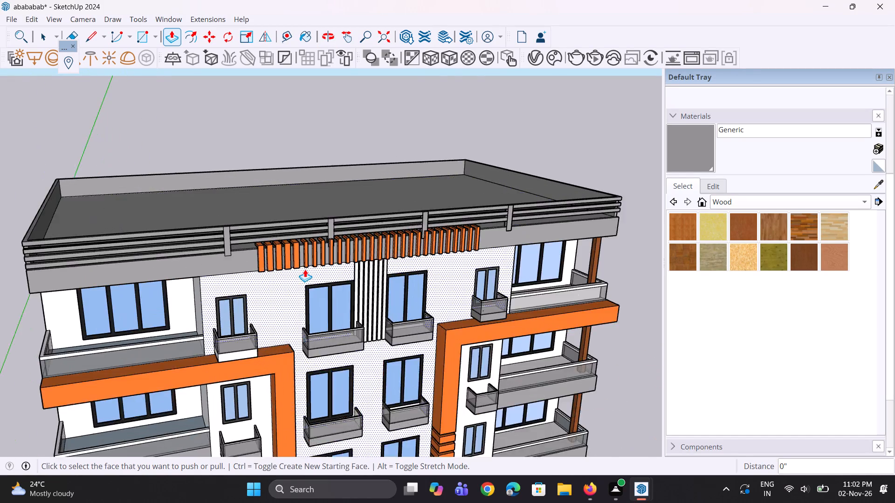
pyautogui.scroll(9, 305, 269)
pyautogui.moveTo(307, 254); pyautogui.dragTo(312, 255, button='middle')
pyautogui.scroll(5, 310, 255)
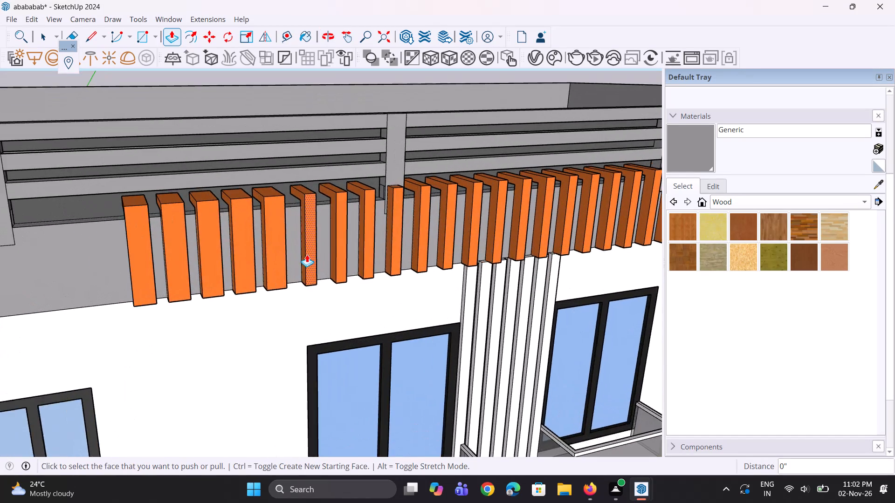
pyautogui.scroll(1, 307, 254)
pyautogui.doubleClick(303, 247)
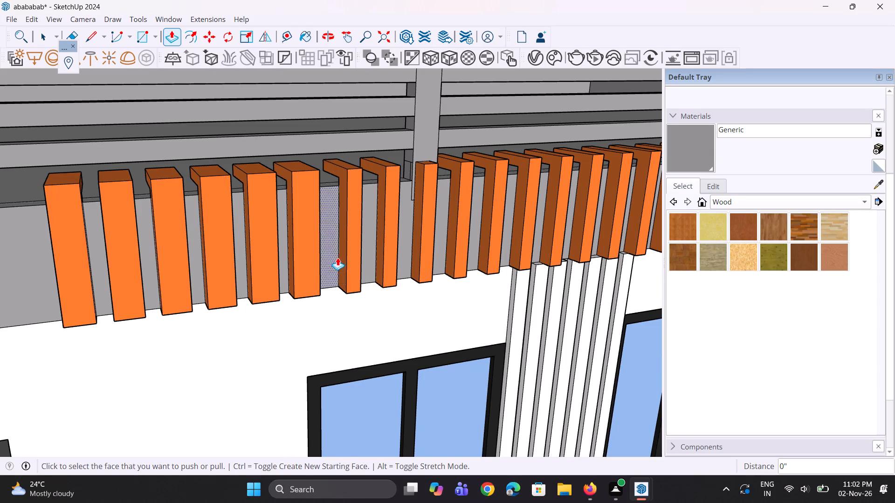
pyautogui.doubleClick(345, 257)
pyautogui.scroll(1, 353, 262)
pyautogui.moveTo(353, 262); pyautogui.dragTo(333, 276, button='middle')
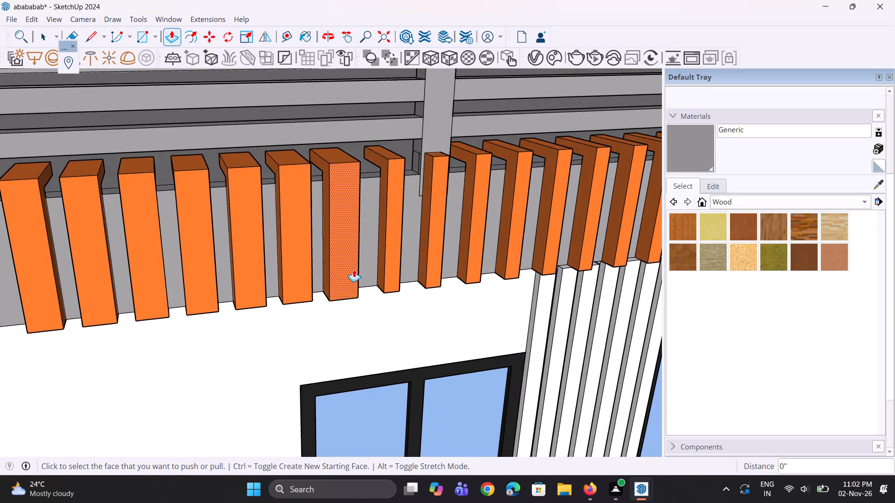
pyautogui.scroll(3, 399, 271)
pyautogui.scroll(3, 365, 288)
pyautogui.doubleClick(380, 277)
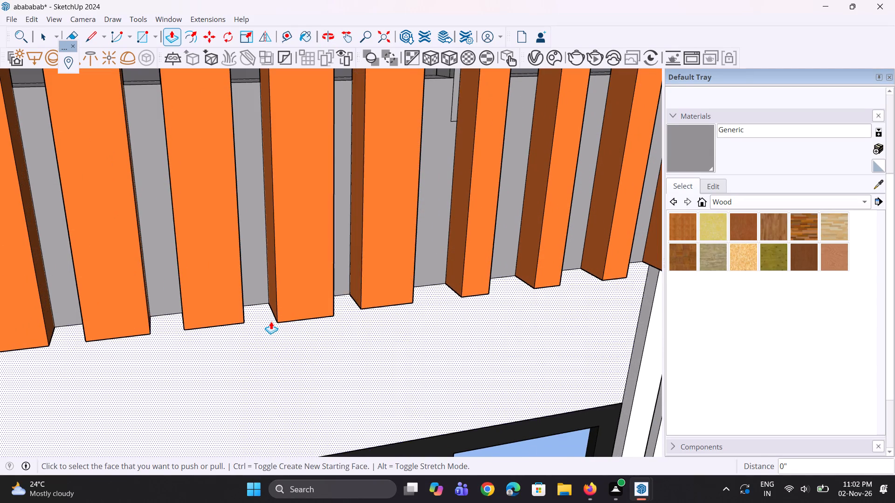
# Repeat the Push/Pull on the ninth fin, in front of the railing post, and on the tenth to twelfth fins beyond it.
pyautogui.scroll(-10, 271, 321)
pyautogui.scroll(8, 330, 283)
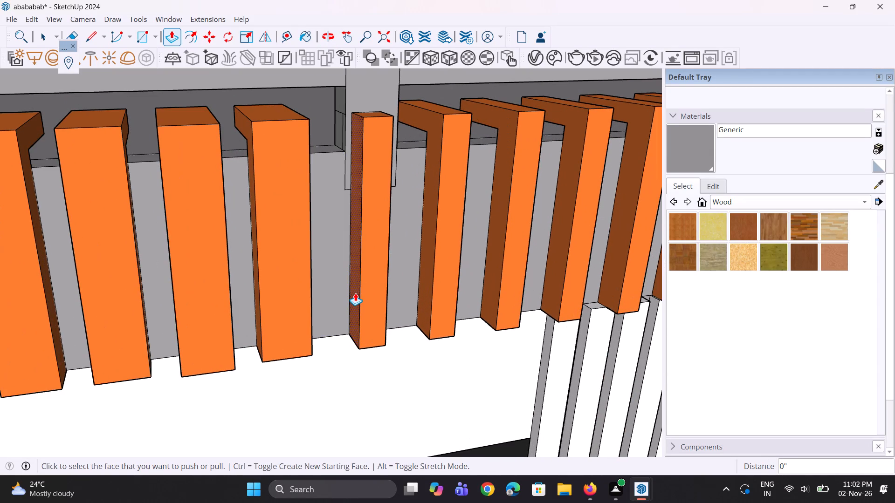
pyautogui.doubleClick(355, 293)
pyautogui.scroll(-4, 337, 293)
pyautogui.scroll(3, 406, 271)
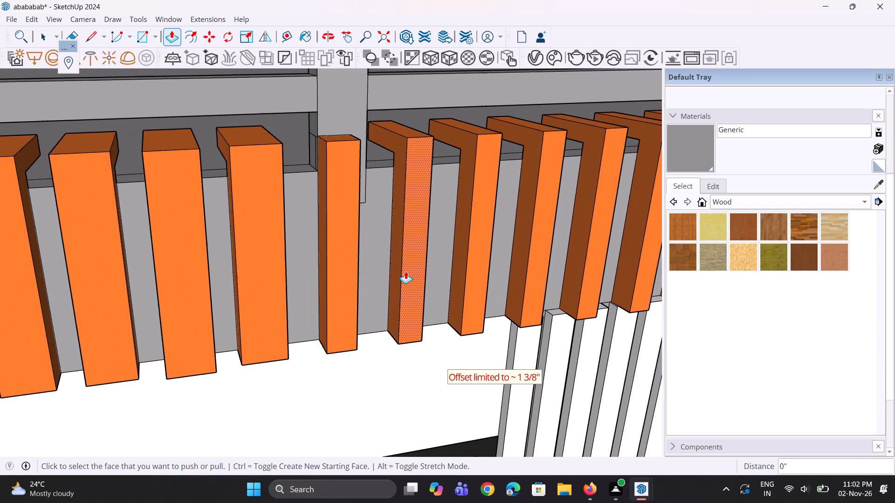
pyautogui.doubleClick(397, 269)
pyautogui.moveTo(397, 269); pyautogui.dragTo(389, 299, button='middle')
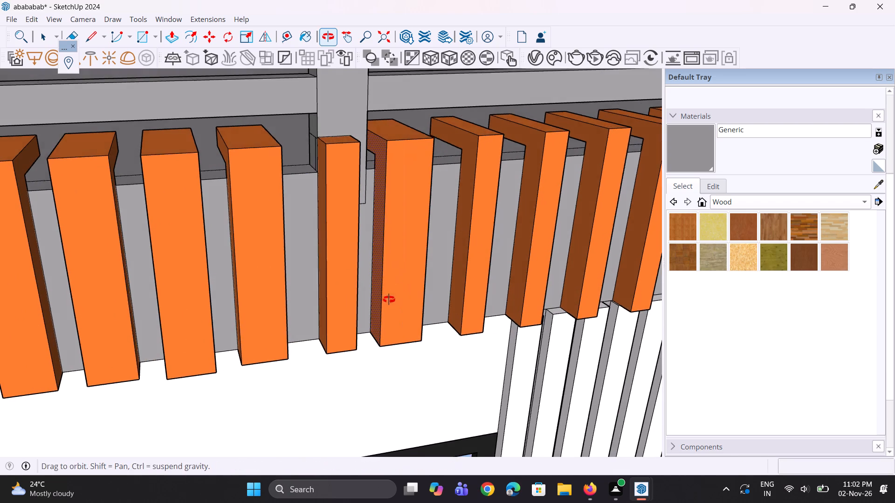
pyautogui.moveTo(389, 299); pyautogui.dragTo(388, 300, button='middle')
pyautogui.scroll(-6, 367, 312)
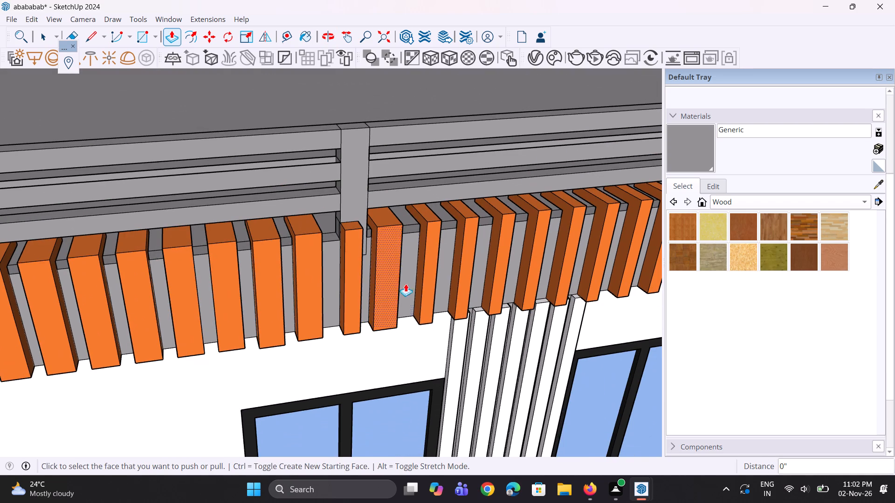
pyautogui.scroll(3, 451, 260)
pyautogui.scroll(3, 412, 269)
pyautogui.doubleClick(412, 269)
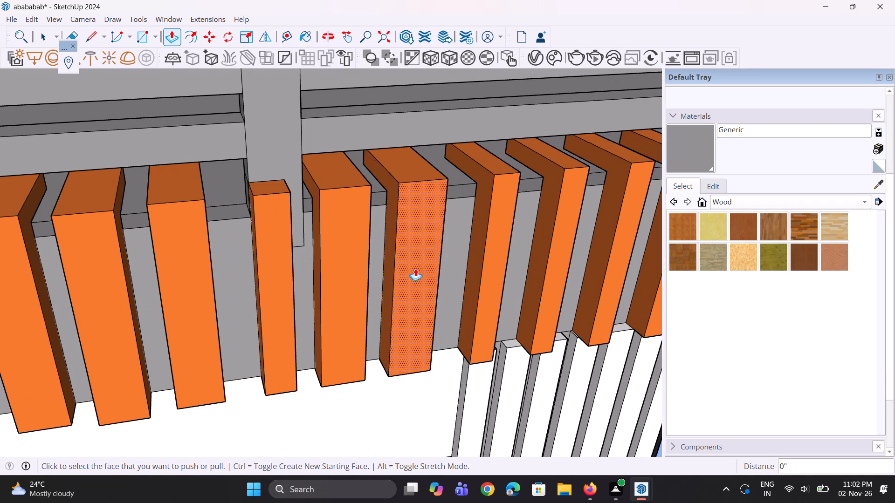
pyautogui.doubleClick(475, 273)
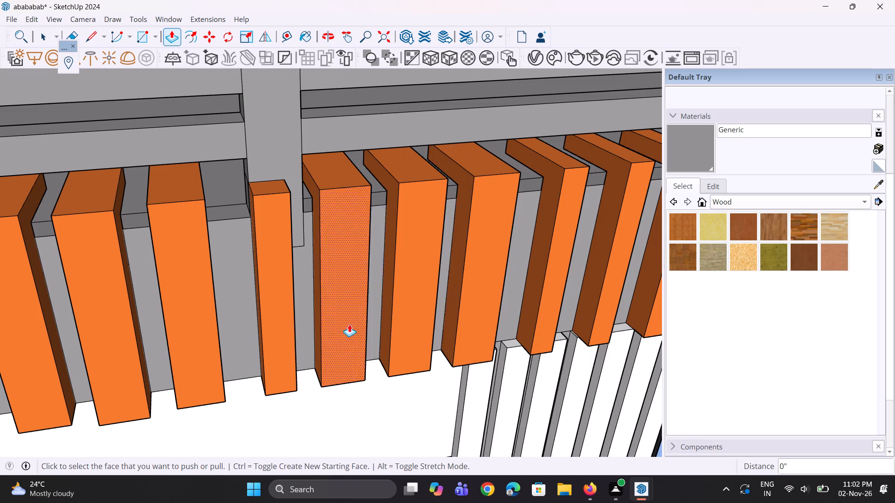
# Widen the thirteenth to sixteenth orange fins, above the white vertical fins, by repeating the same Push/Pull distance.
pyautogui.scroll(-10, 348, 325)
pyautogui.scroll(7, 412, 295)
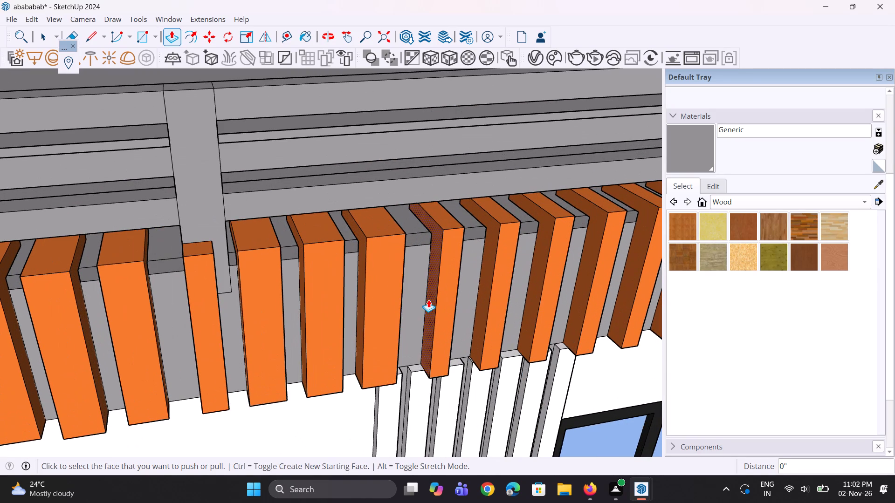
pyautogui.doubleClick(428, 299)
pyautogui.doubleClick(488, 285)
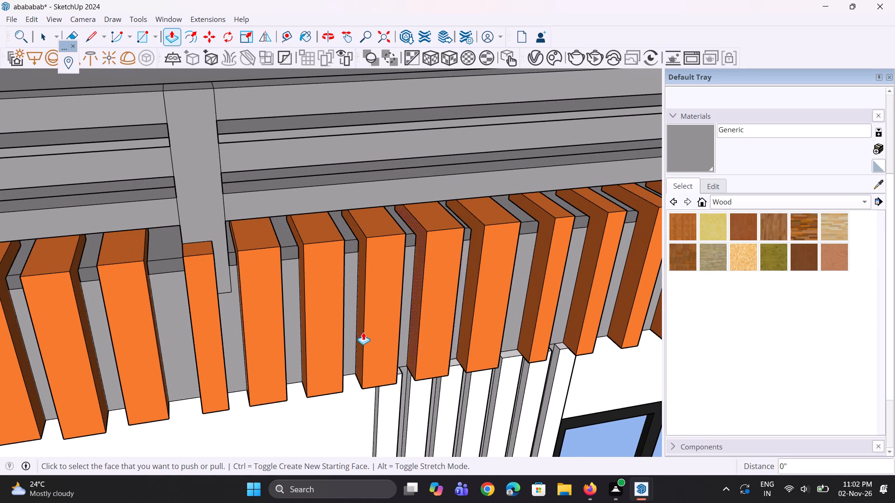
pyautogui.scroll(-5, 359, 333)
pyautogui.scroll(4, 472, 284)
pyautogui.doubleClick(472, 284)
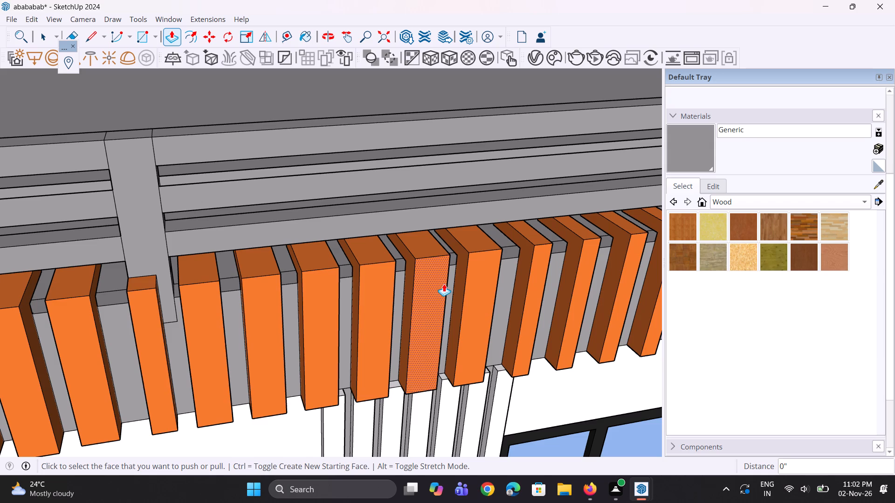
pyautogui.scroll(1, 526, 303)
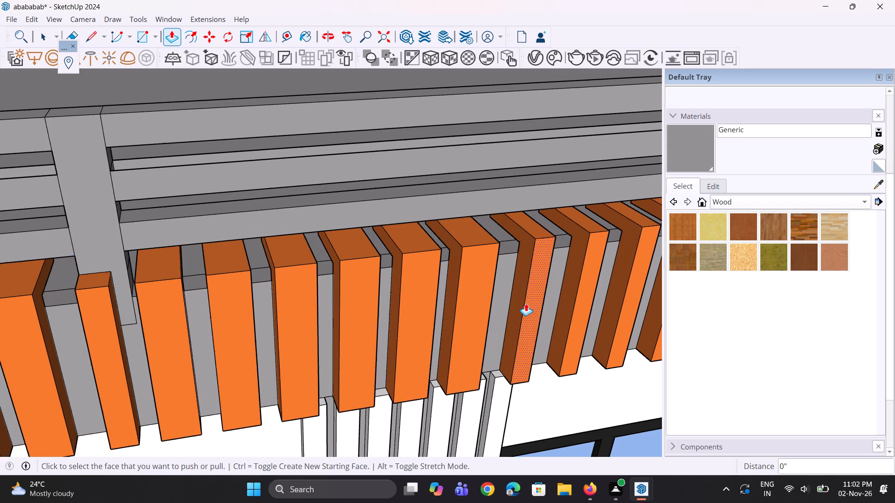
pyautogui.scroll(1, 526, 303)
pyautogui.doubleClick(520, 298)
# Widen the seventeenth, eighteenth and nineteenth orange fins by repeating the same Push/Pull distance on their side faces.
pyautogui.scroll(-5, 343, 293)
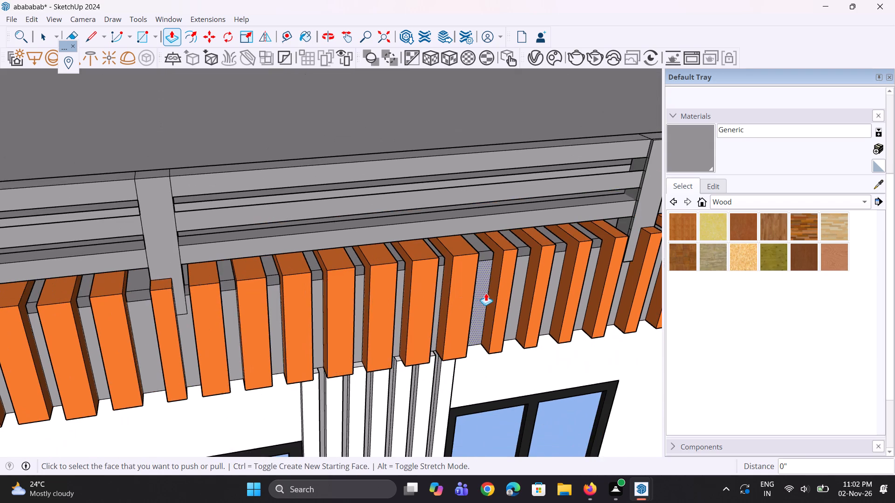
pyautogui.scroll(3, 486, 293)
pyautogui.doubleClick(498, 299)
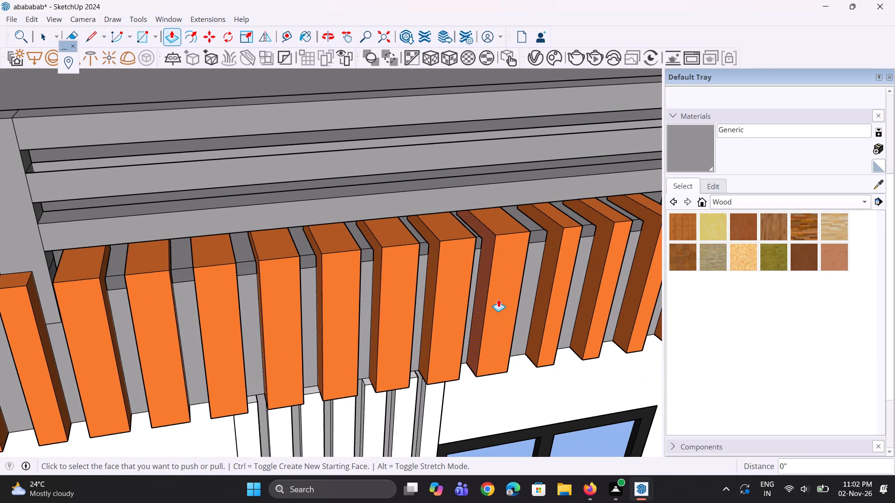
pyautogui.scroll(-3, 469, 298)
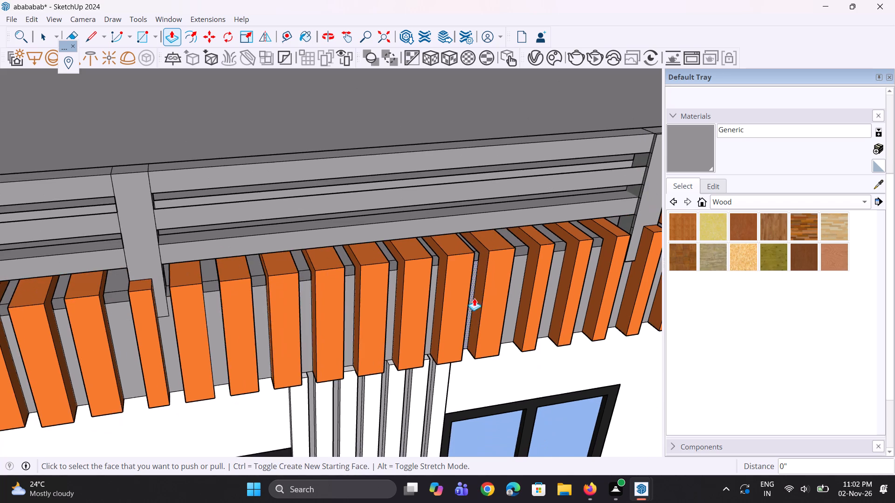
pyautogui.scroll(3, 485, 306)
pyautogui.doubleClick(540, 304)
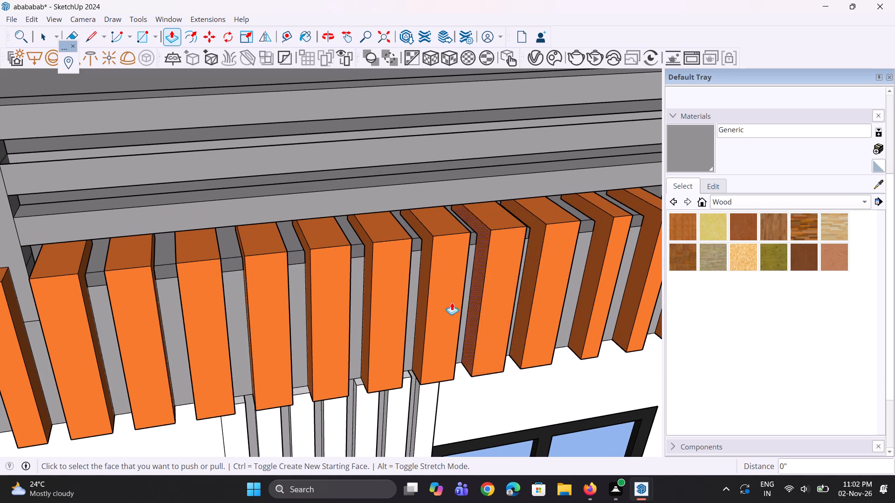
pyautogui.scroll(-8, 345, 299)
pyautogui.scroll(5, 461, 289)
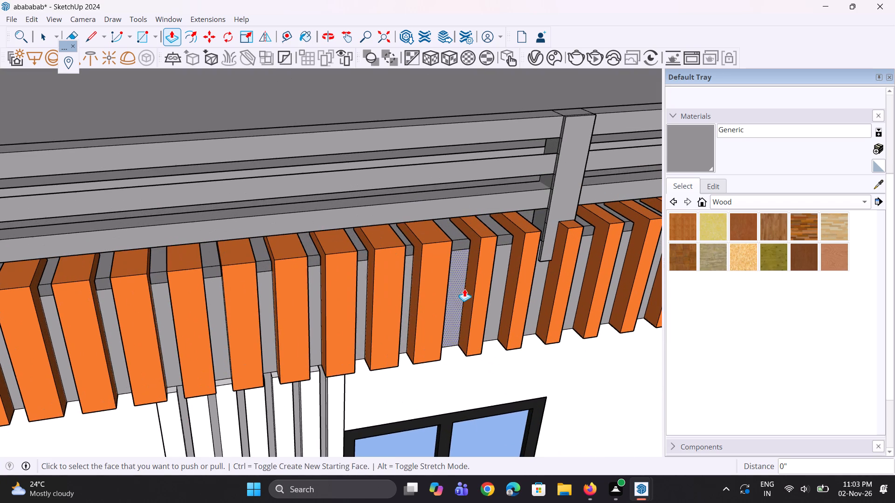
pyautogui.doubleClick(467, 288)
# Repeat the widening Push/Pull on the twentieth fin and on the twenty-first, in front of the second railing post.
pyautogui.scroll(1, 408, 302)
pyautogui.scroll(-4, 363, 309)
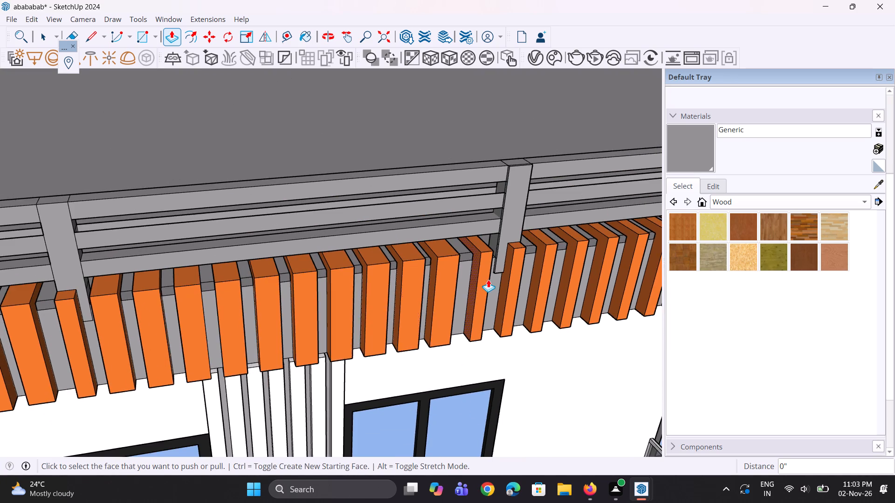
pyautogui.scroll(6, 489, 279)
pyautogui.doubleClick(471, 295)
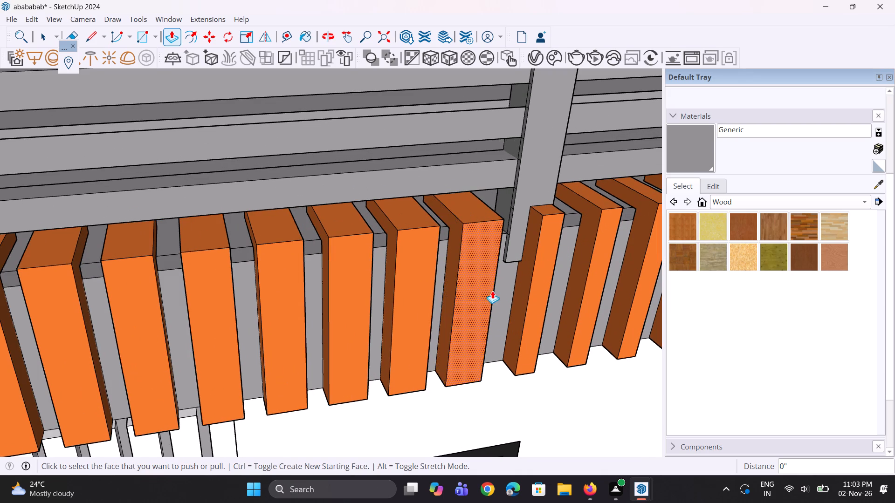
pyautogui.scroll(2, 521, 302)
pyautogui.doubleClick(521, 302)
# Widen the first three orange fins beyond the second railing post by repeating the same Push/Pull distance.
pyautogui.scroll(-2, 482, 289)
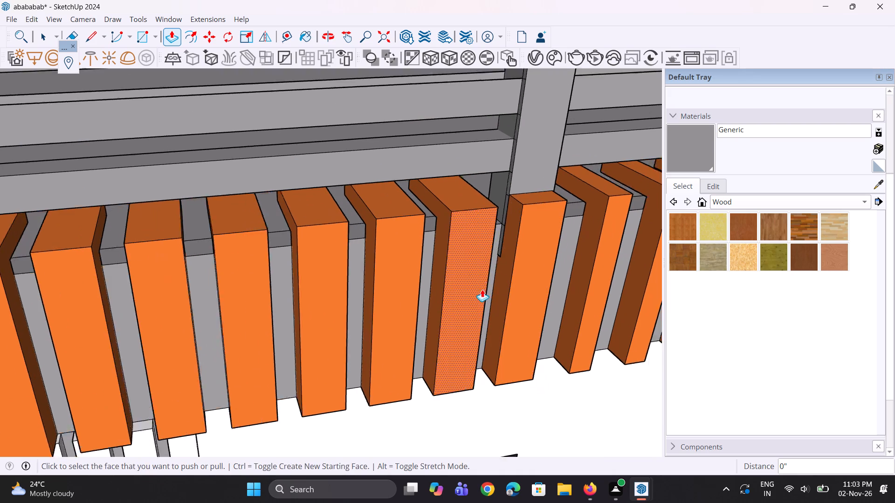
pyautogui.scroll(-2, 482, 289)
pyautogui.scroll(-5, 430, 278)
pyautogui.scroll(7, 546, 283)
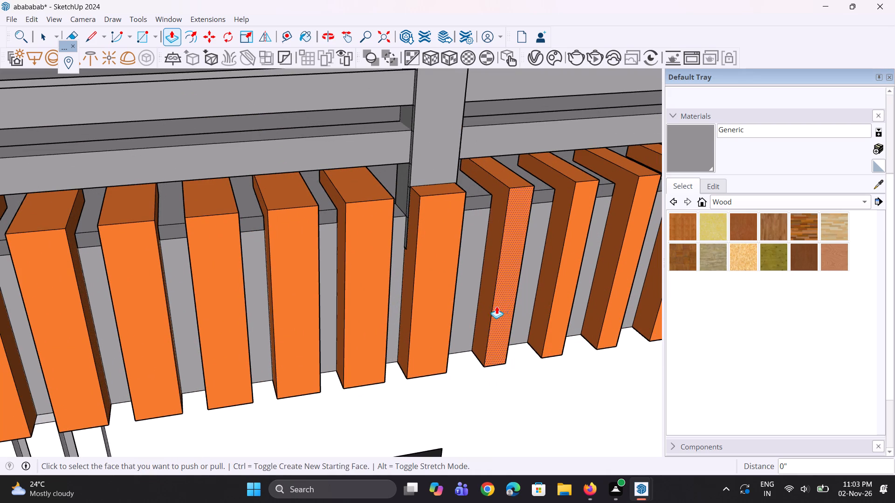
pyautogui.doubleClick(490, 307)
pyautogui.scroll(-4, 442, 284)
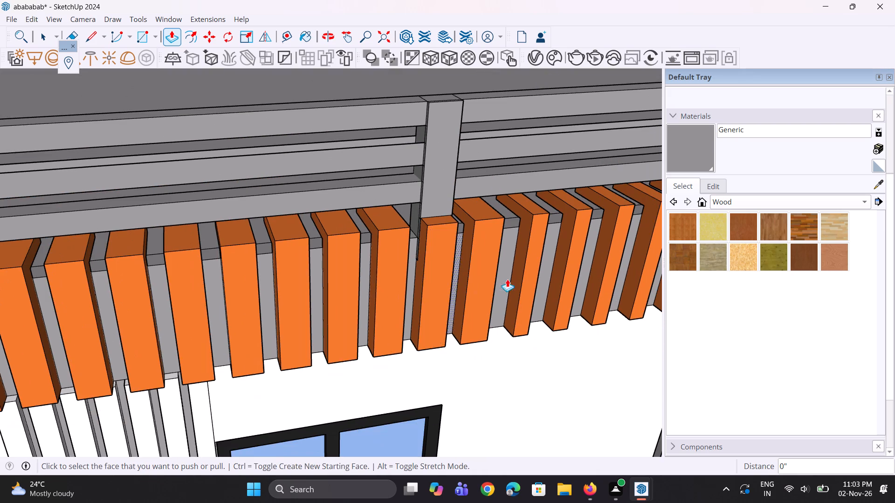
pyautogui.scroll(2, 526, 279)
pyautogui.doubleClick(514, 282)
pyautogui.scroll(-4, 418, 264)
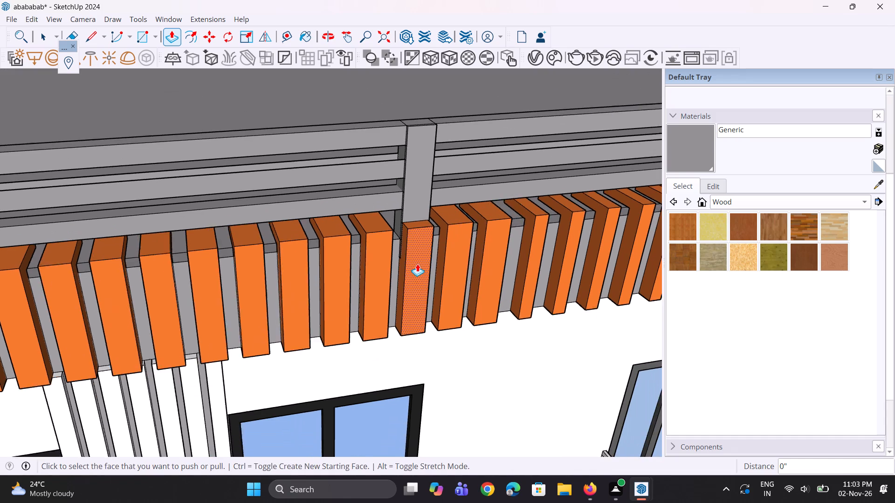
pyautogui.scroll(-1, 417, 264)
pyautogui.scroll(7, 521, 266)
pyautogui.doubleClick(510, 267)
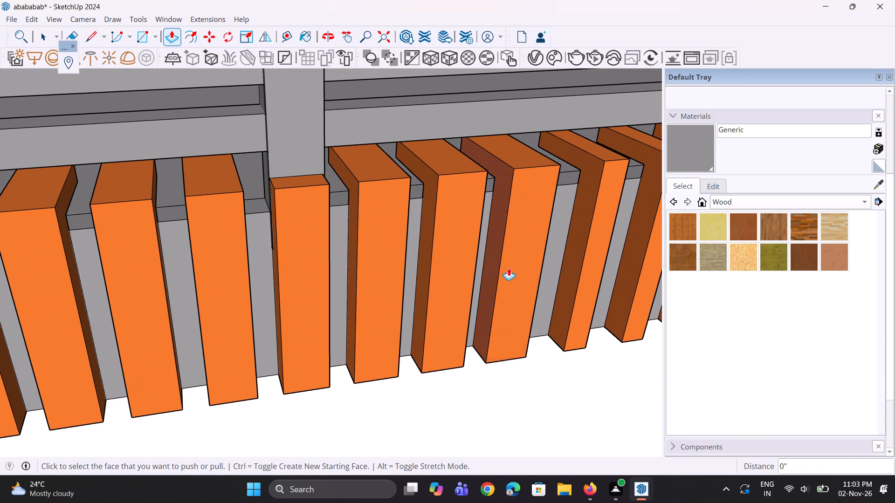
# Widen the last four orange fins at the far end of the row by repeating the same Push/Pull distance.
pyautogui.scroll(-4, 389, 258)
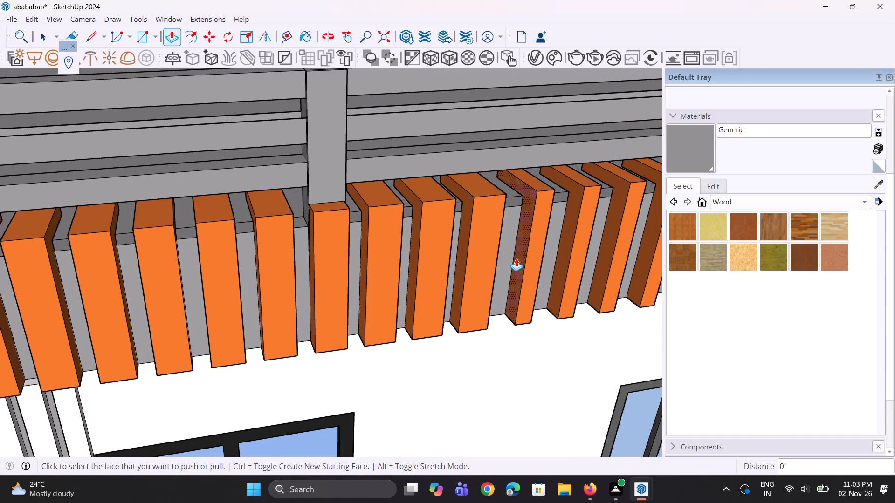
pyautogui.scroll(2, 520, 257)
pyautogui.doubleClick(522, 257)
pyautogui.scroll(-4, 397, 253)
pyautogui.scroll(5, 531, 258)
pyautogui.doubleClick(520, 258)
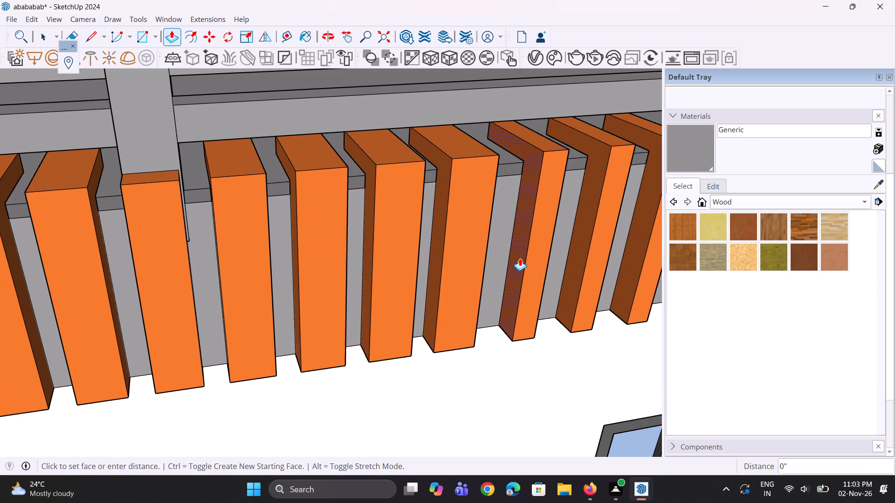
pyautogui.scroll(-7, 467, 250)
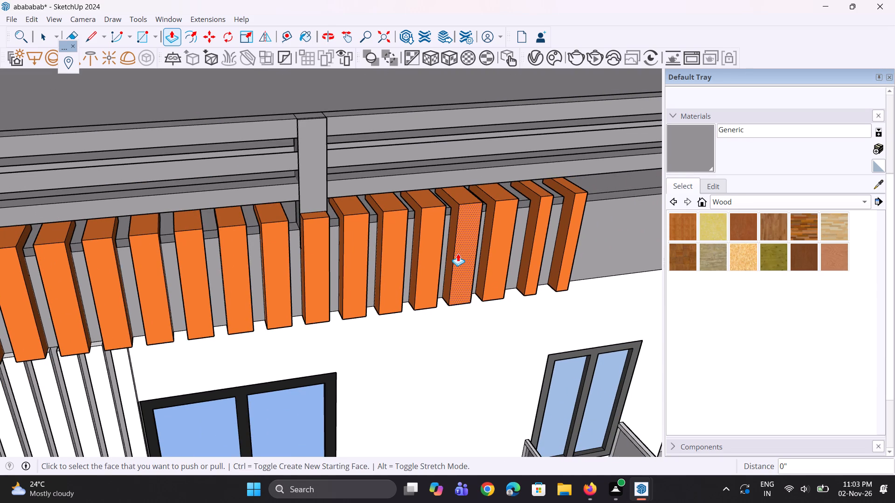
pyautogui.scroll(2, 531, 254)
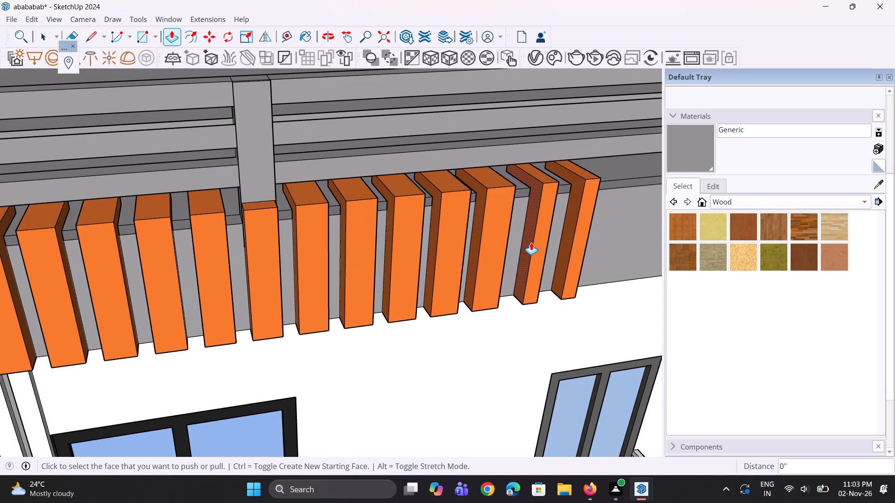
pyautogui.doubleClick(531, 242)
pyautogui.doubleClick(572, 236)
# Push/Pull the top of the end orange fin up about 5 9/16" toward the railing's bottom rail, and repeat on the two fins beside it.
pyautogui.scroll(-3, 537, 249)
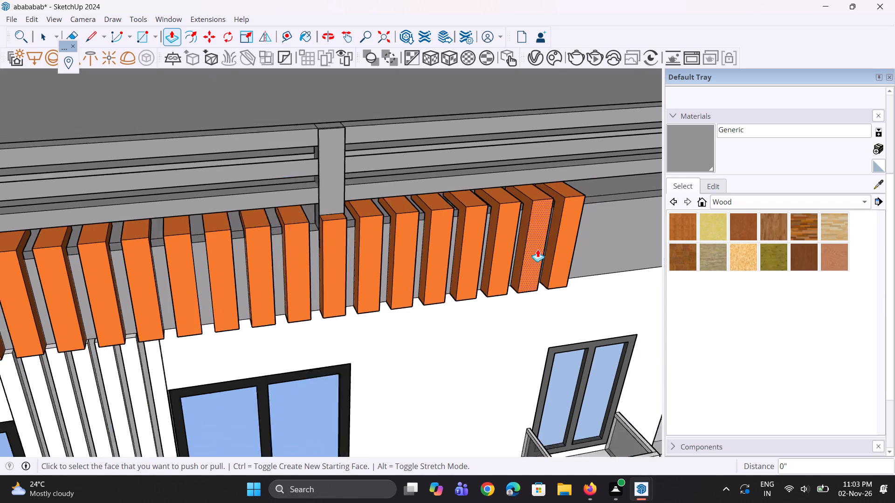
pyautogui.scroll(-3, 537, 249)
pyautogui.scroll(-5, 488, 242)
pyautogui.moveTo(420, 221); pyautogui.dragTo(462, 228, button='middle')
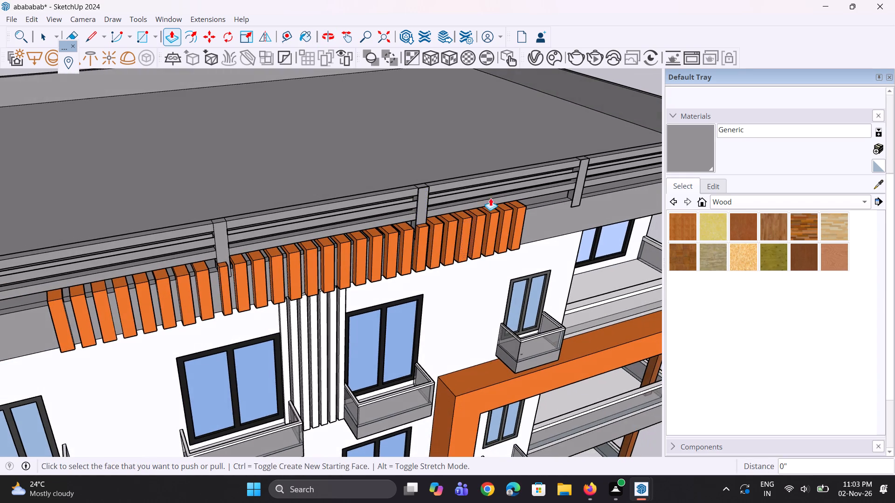
pyautogui.scroll(3, 501, 186)
pyautogui.scroll(9, 526, 219)
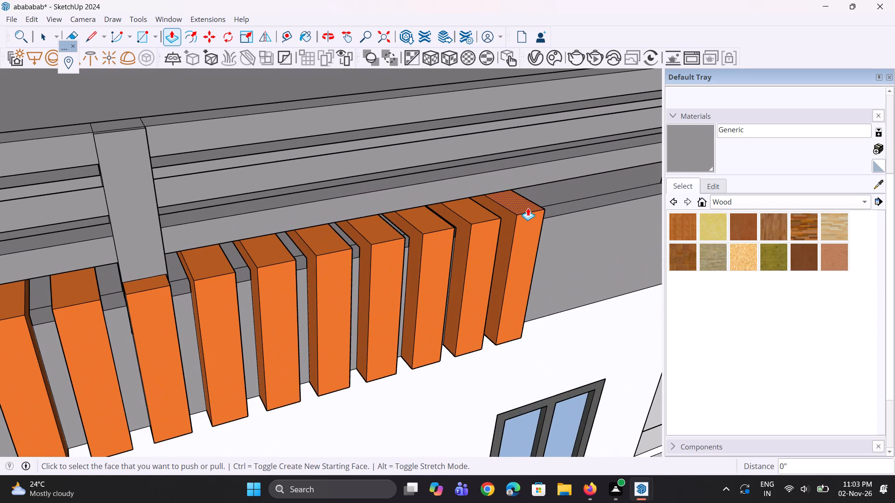
pyautogui.click(528, 208)
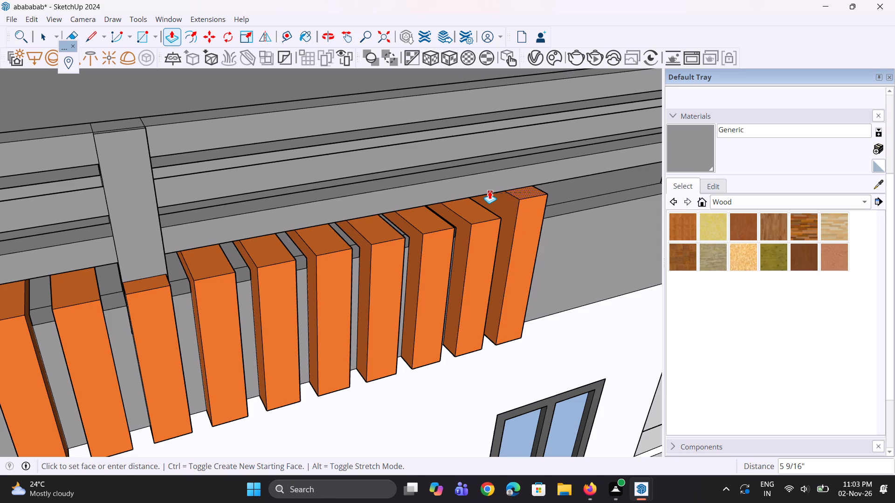
pyautogui.click(489, 191)
pyautogui.doubleClick(475, 210)
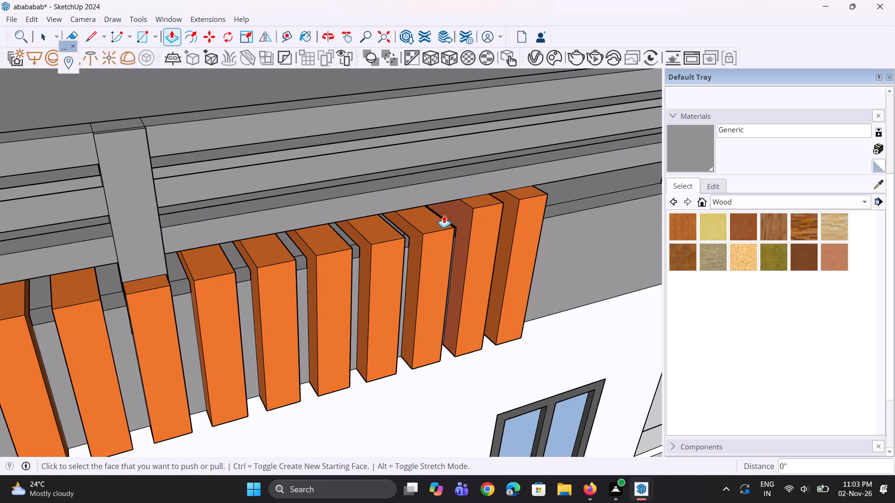
pyautogui.doubleClick(439, 218)
# Raise the tops of the fourth, fifth and sixth orange fins from the far end by repeating the same Push/Pull distance.
pyautogui.moveTo(436, 217); pyautogui.dragTo(417, 107, button='middle')
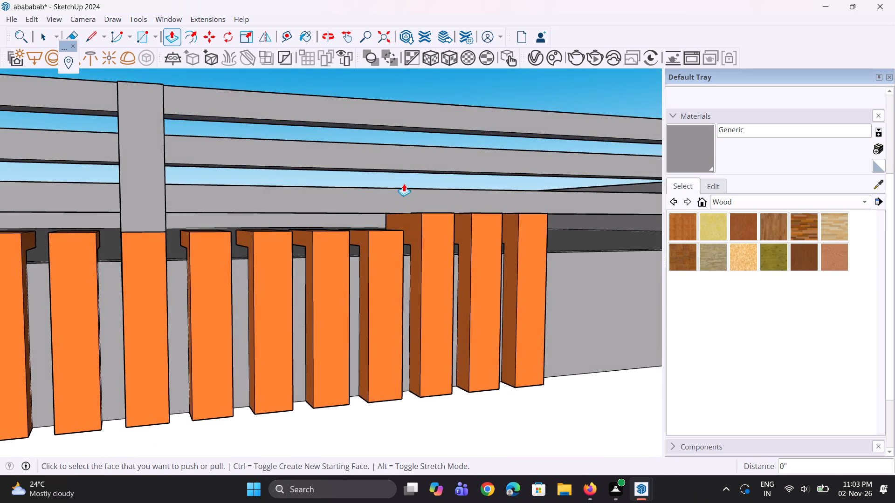
pyautogui.scroll(3, 403, 185)
pyautogui.scroll(1, 383, 255)
pyautogui.scroll(-9, 380, 254)
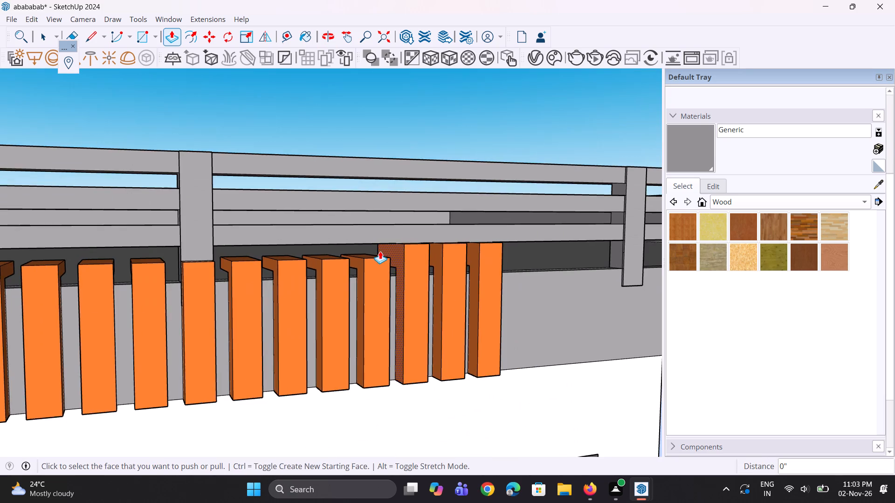
pyautogui.moveTo(377, 253); pyautogui.dragTo(360, 322, button='middle')
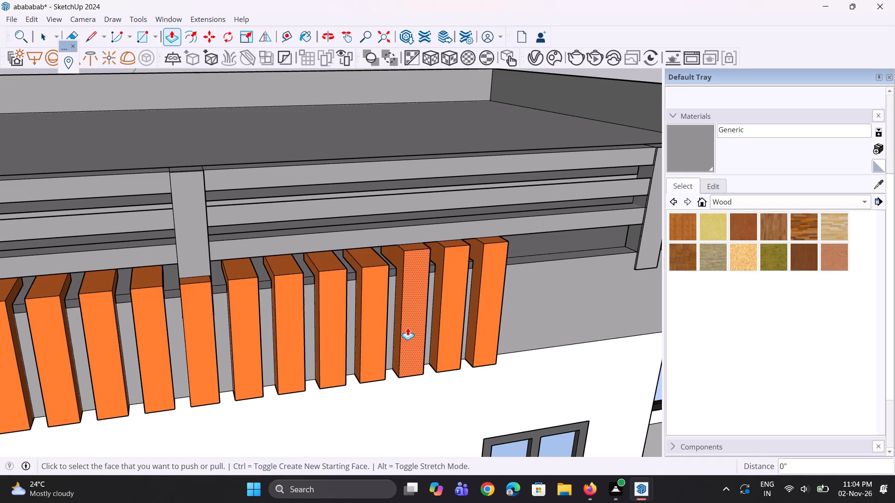
pyautogui.moveTo(400, 322); pyautogui.dragTo(394, 359, button='middle')
pyautogui.scroll(1, 386, 238)
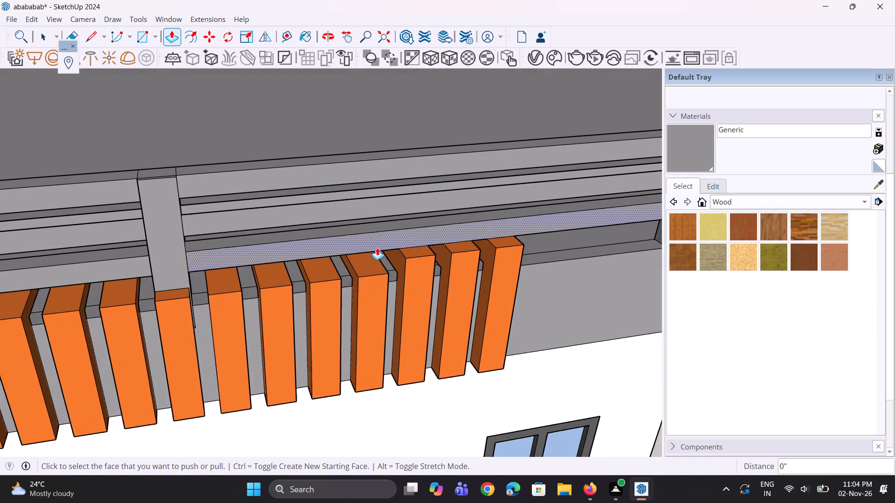
pyautogui.scroll(1, 377, 247)
pyautogui.doubleClick(368, 265)
pyautogui.moveTo(350, 273); pyautogui.dragTo(385, 195, button='middle')
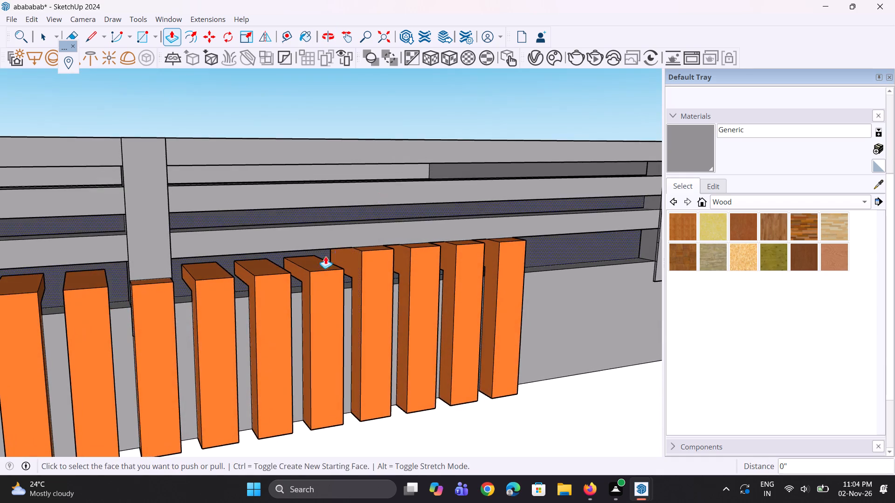
pyautogui.scroll(3, 319, 262)
pyautogui.doubleClick(319, 262)
pyautogui.doubleClick(250, 274)
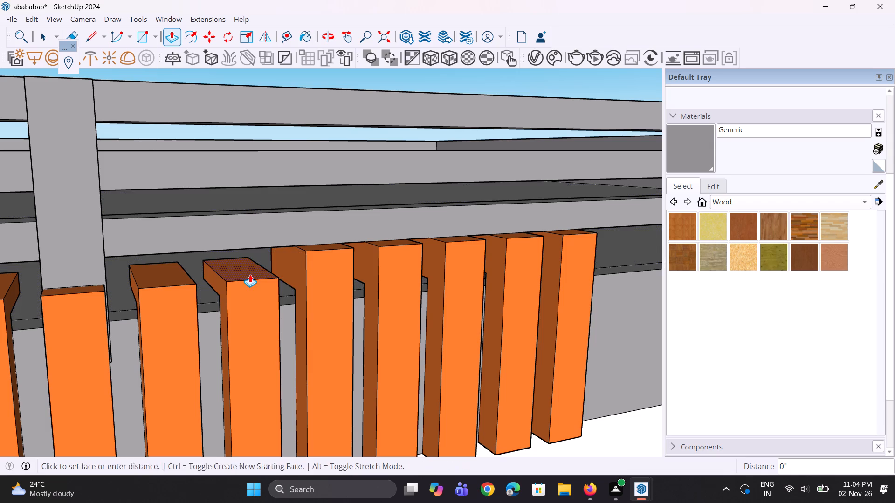
# Repeat the height Push/Pull on the fin just beyond the second railing post, the fin at the post and the two before it.
pyautogui.scroll(-10, 379, 321)
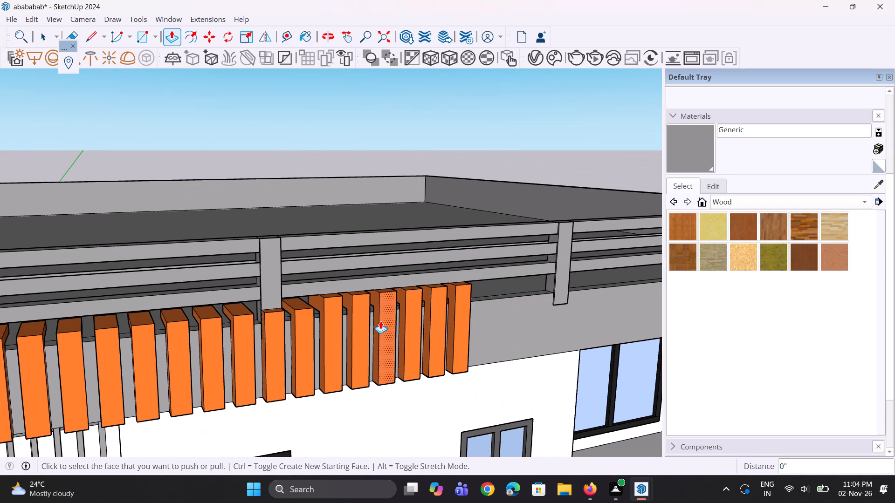
pyautogui.scroll(4, 346, 309)
pyautogui.scroll(3, 289, 301)
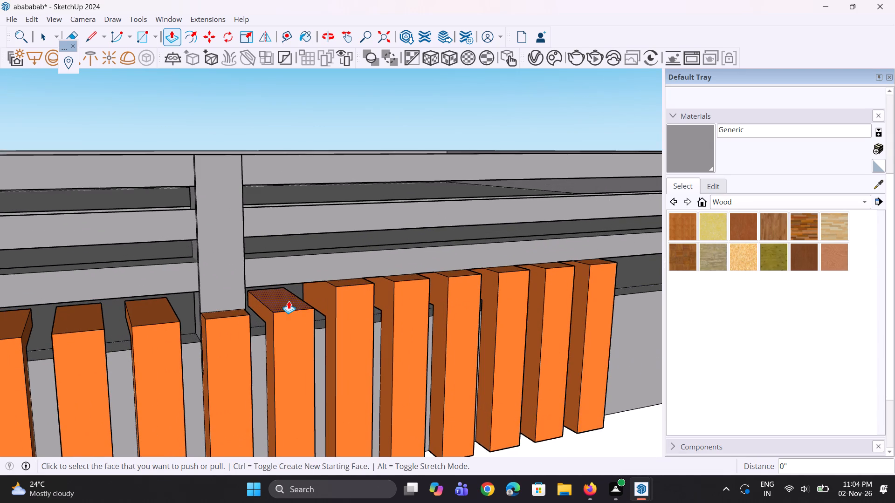
pyautogui.doubleClick(289, 301)
pyautogui.doubleClick(235, 311)
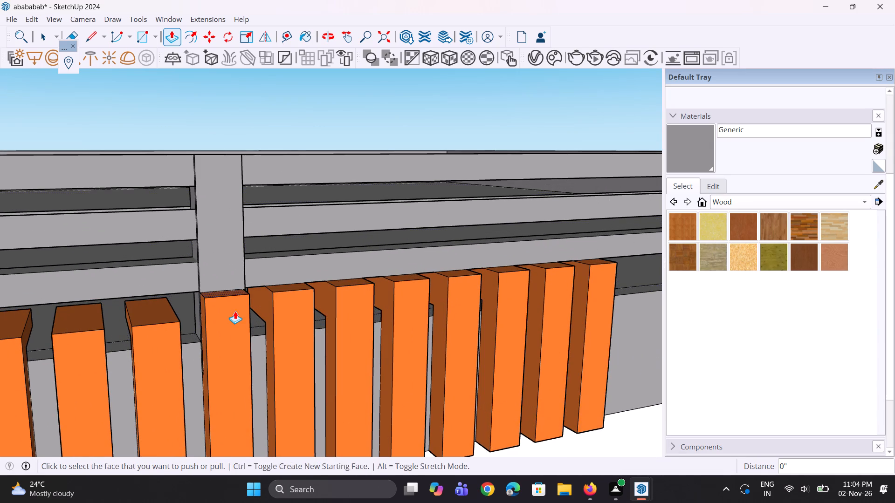
pyautogui.moveTo(234, 311); pyautogui.dragTo(275, 305, button='middle')
pyautogui.scroll(-6, 367, 329)
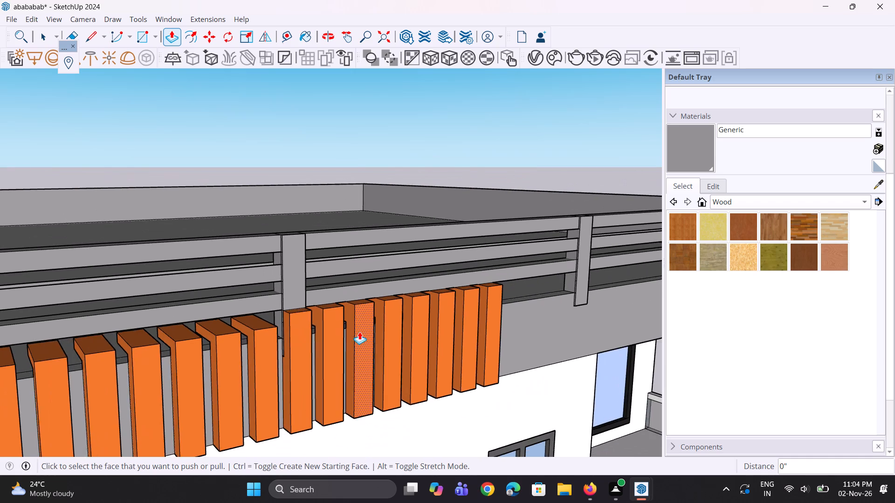
pyautogui.scroll(4, 241, 327)
pyautogui.doubleClick(262, 323)
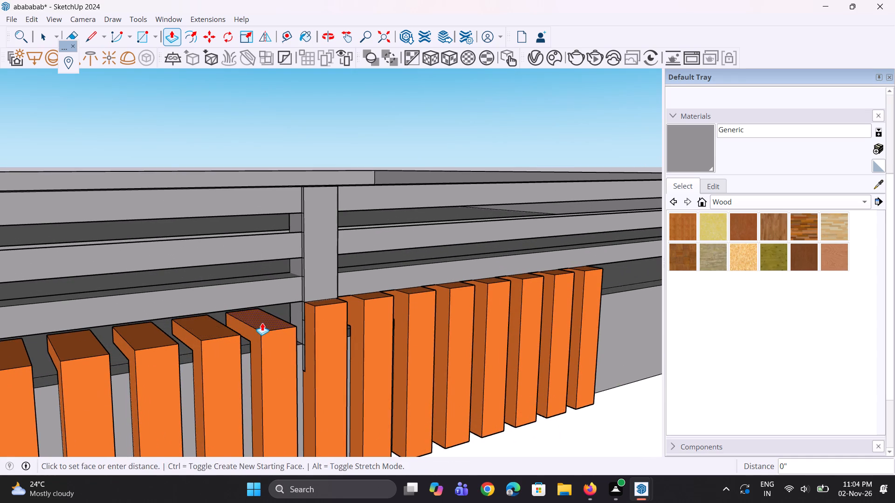
pyautogui.scroll(2, 228, 336)
pyautogui.doubleClick(228, 336)
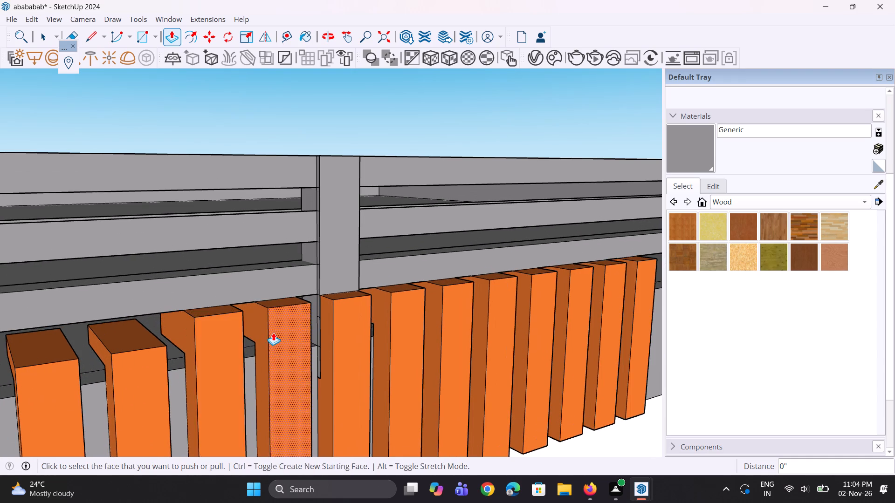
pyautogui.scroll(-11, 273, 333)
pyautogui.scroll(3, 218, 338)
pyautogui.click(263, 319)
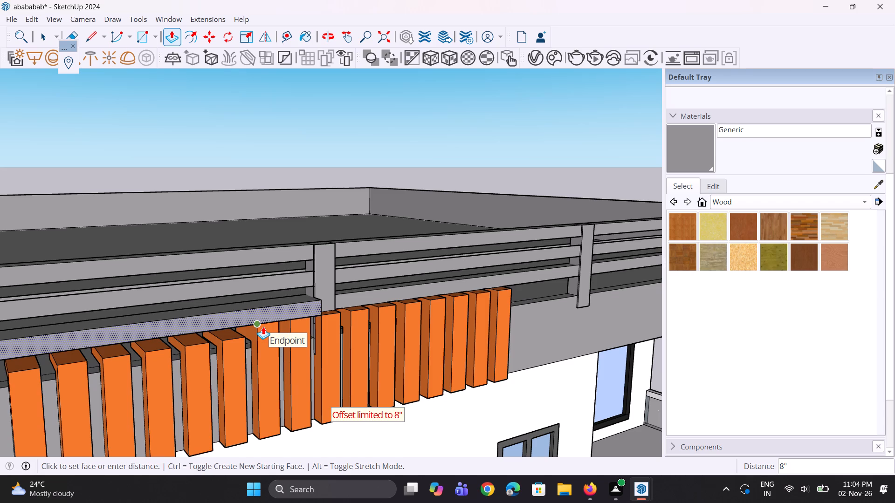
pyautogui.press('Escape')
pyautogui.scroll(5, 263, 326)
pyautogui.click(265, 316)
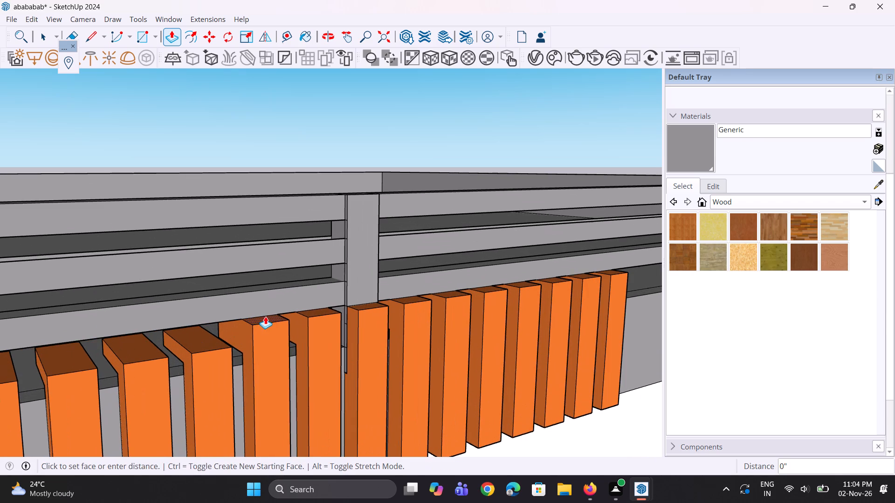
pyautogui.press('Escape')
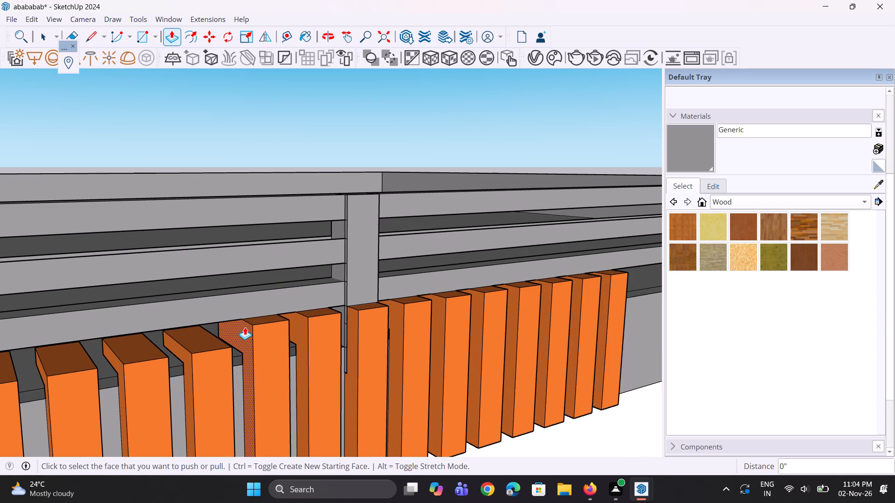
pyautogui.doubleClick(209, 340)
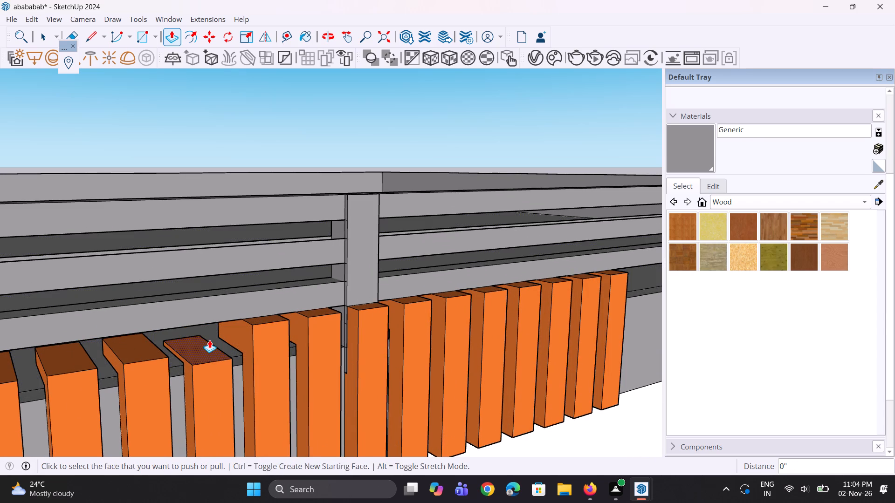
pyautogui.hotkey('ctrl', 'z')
# Push/Pull the next low orange fin's top up 5 9/16" to match its raised neighbour, and repeat on the following two fins toward the near end.
pyautogui.click(209, 340)
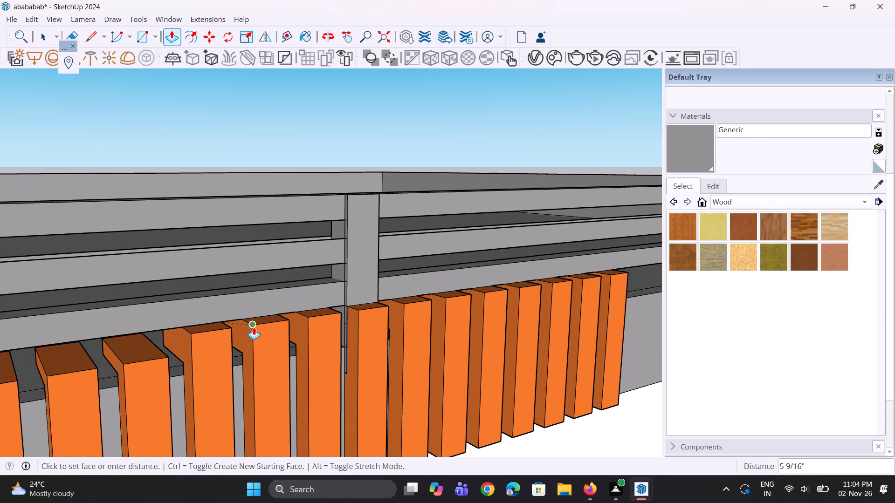
pyautogui.click(255, 326)
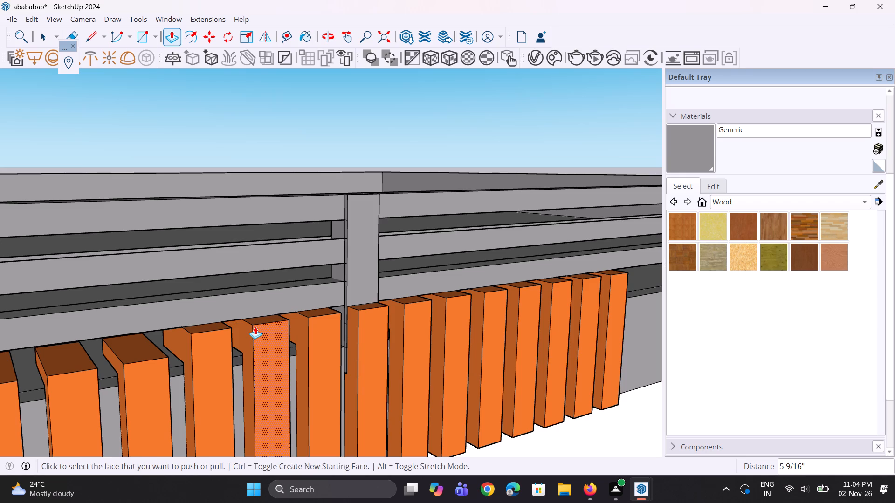
pyautogui.scroll(-4, 319, 339)
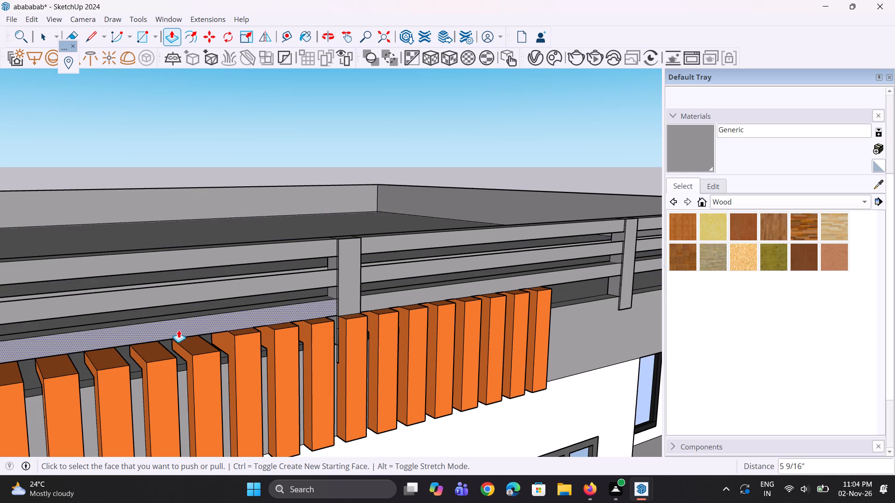
pyautogui.scroll(2, 184, 347)
pyautogui.doubleClick(196, 348)
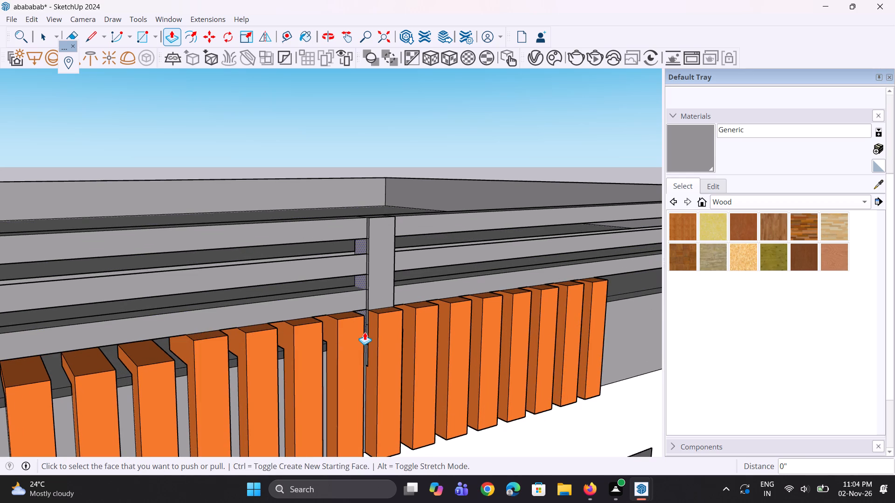
pyautogui.scroll(-7, 365, 332)
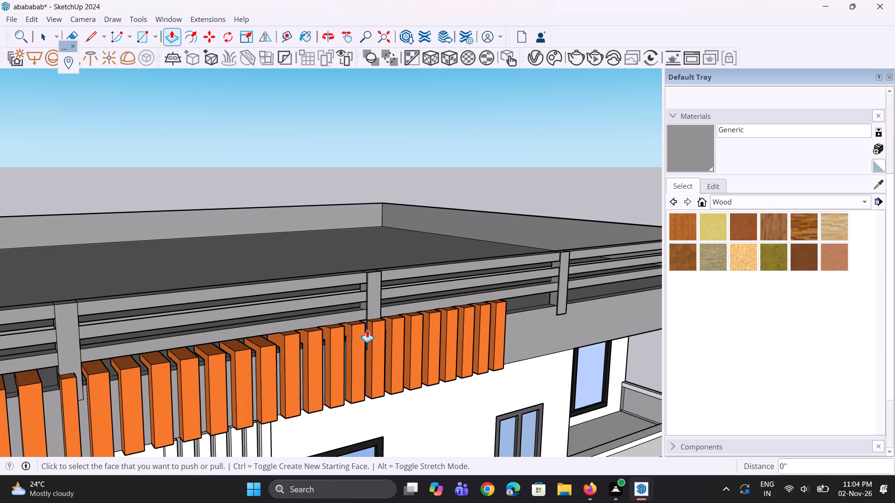
pyautogui.scroll(-4, 402, 313)
pyautogui.scroll(3, 343, 325)
pyautogui.scroll(3, 295, 332)
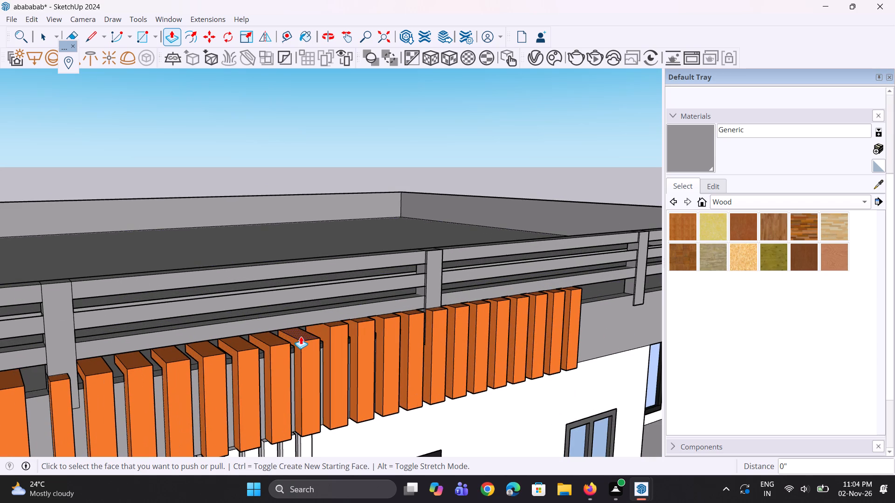
pyautogui.doubleClick(301, 337)
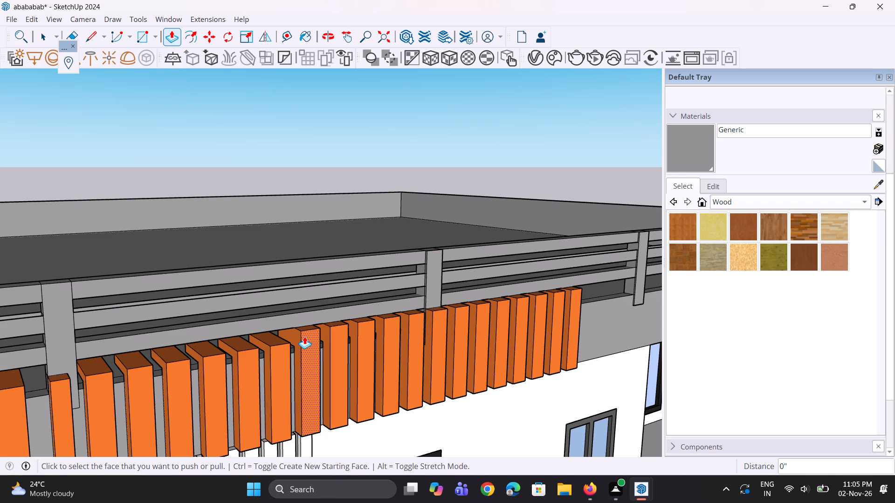
# Repeat the height Push/Pull on the tops of the next four low orange fins, working toward the near end of the row.
pyautogui.scroll(-4, 354, 299)
pyautogui.scroll(7, 271, 326)
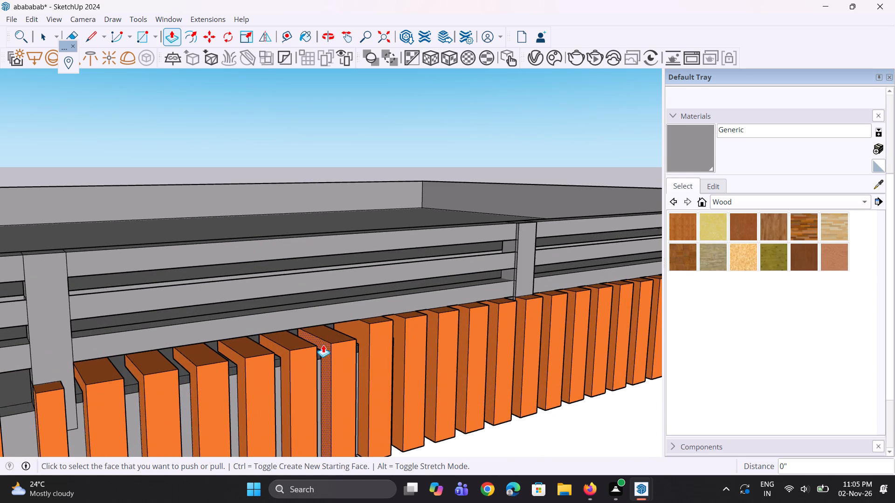
pyautogui.doubleClick(334, 339)
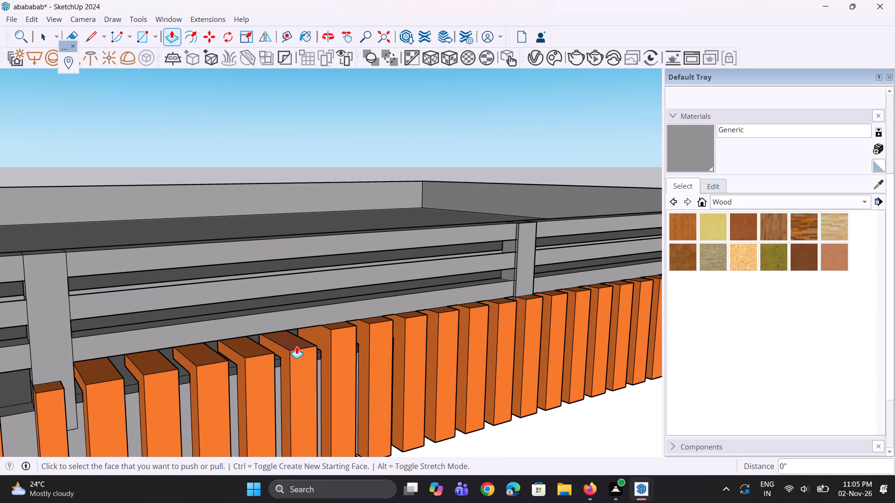
pyautogui.doubleClick(296, 346)
pyautogui.scroll(1, 296, 346)
pyautogui.moveTo(297, 346); pyautogui.dragTo(291, 328, button='middle')
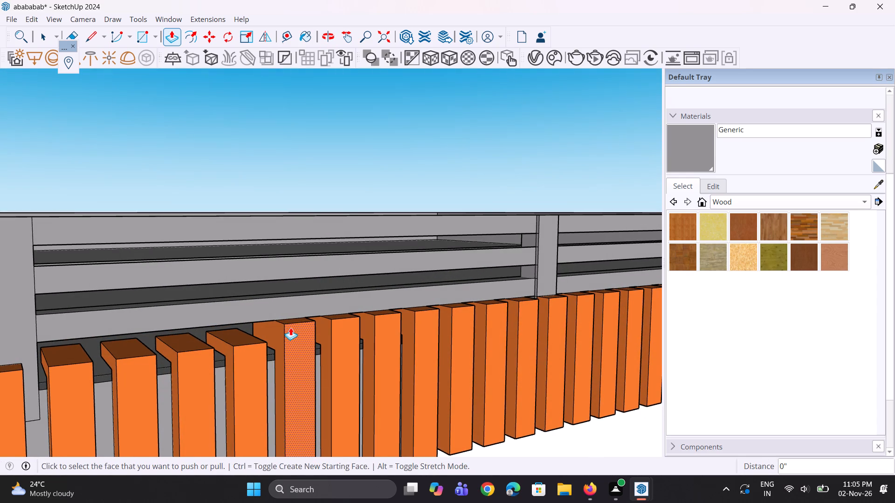
pyautogui.scroll(1, 222, 348)
pyautogui.doubleClick(233, 337)
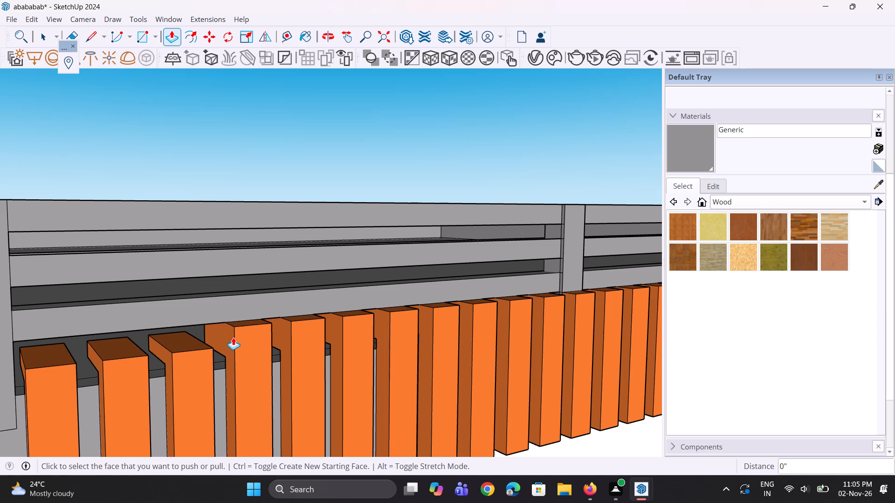
pyautogui.doubleClick(193, 346)
# Repeat the height Push/Pull on the last two fins before the nearer railing post, the narrow fin at the post and the one past it.
pyautogui.scroll(-6, 321, 319)
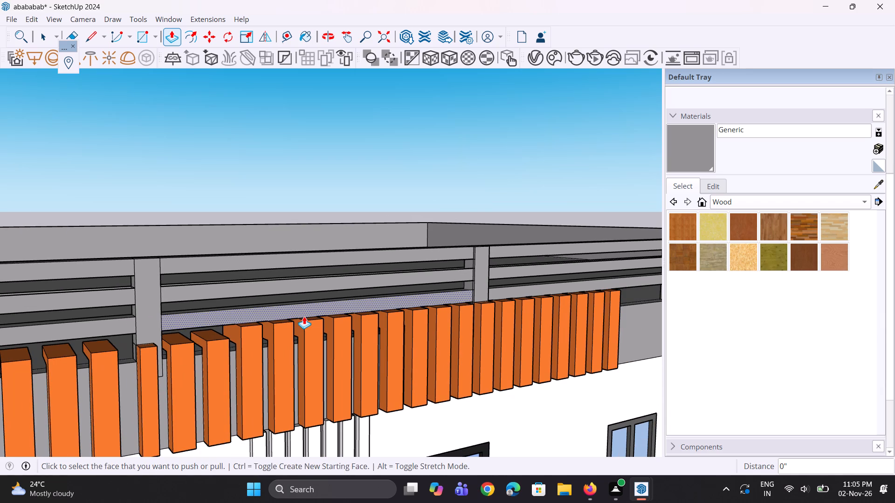
pyautogui.scroll(-5, 331, 280)
pyautogui.moveTo(282, 304); pyautogui.dragTo(292, 391, button='middle')
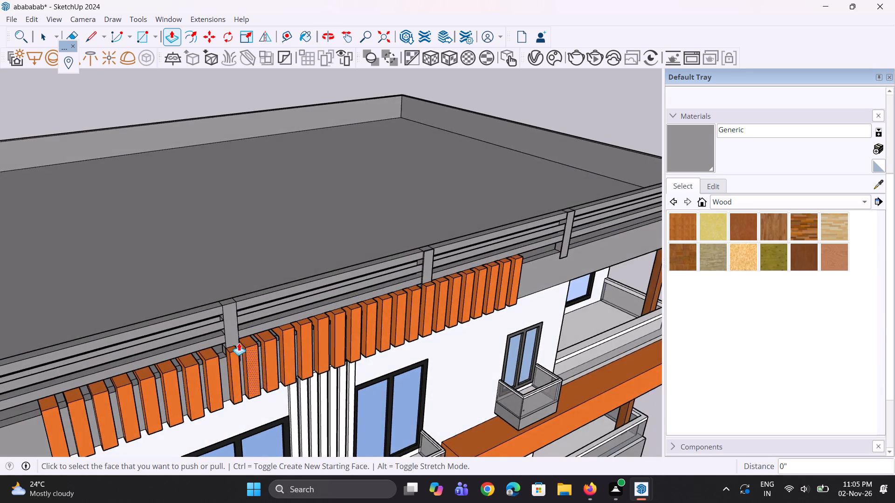
pyautogui.scroll(7, 239, 342)
pyautogui.doubleClick(272, 334)
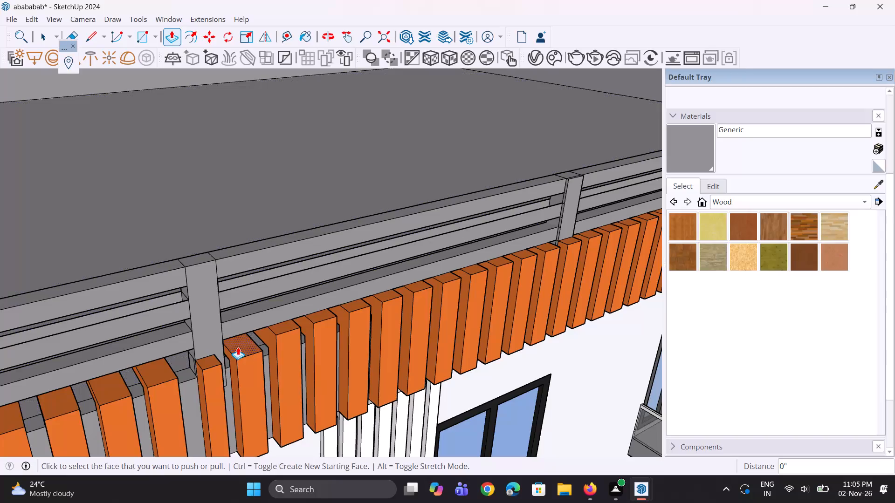
pyautogui.doubleClick(237, 347)
pyautogui.doubleClick(205, 364)
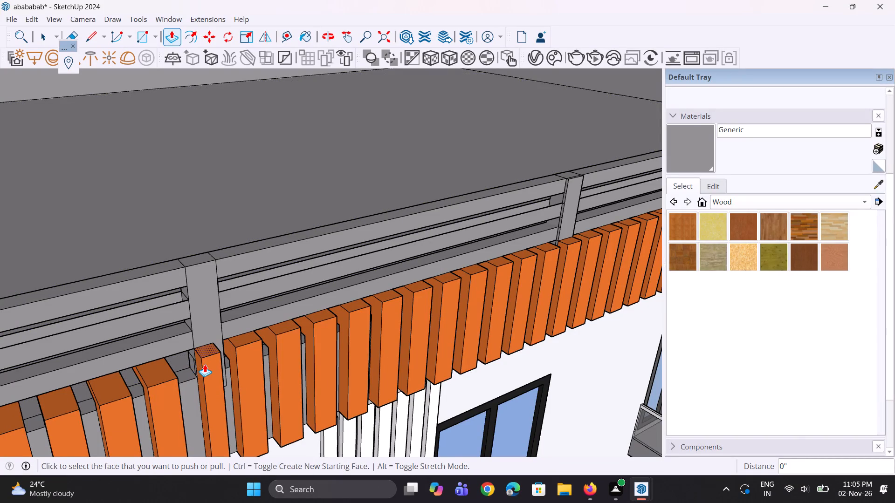
pyautogui.doubleClick(162, 369)
# Raise the tops of the next three orange fins past the nearer railing post by repeating the same Push/Pull distance.
pyautogui.moveTo(116, 370); pyautogui.dragTo(162, 353, button='middle')
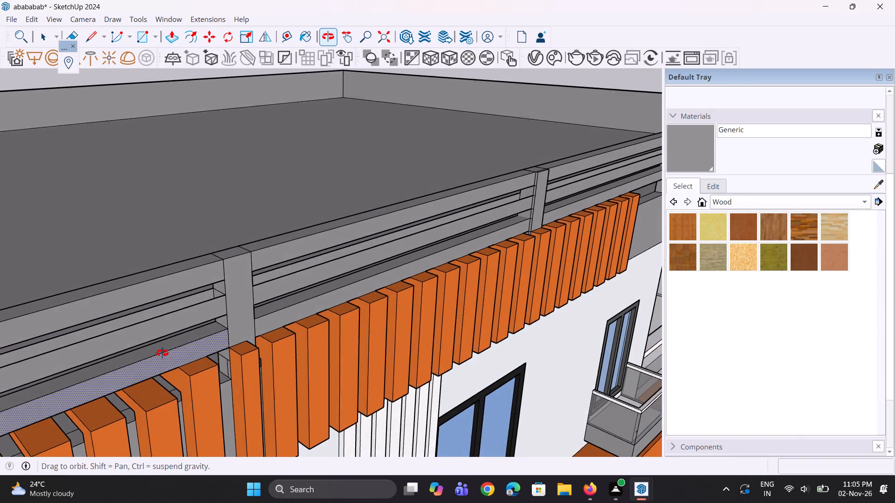
pyautogui.moveTo(162, 353); pyautogui.dragTo(164, 351, button='middle')
pyautogui.scroll(-5, 217, 303)
pyautogui.scroll(8, 200, 364)
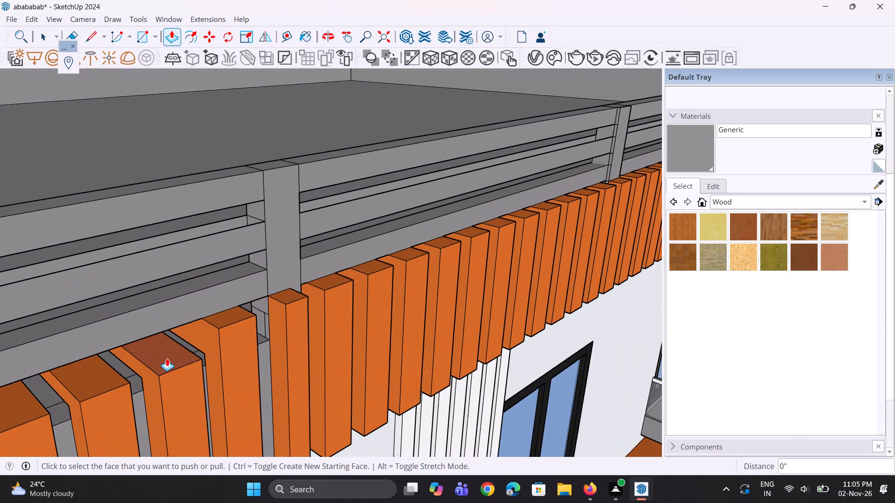
pyautogui.doubleClick(167, 358)
pyautogui.doubleClick(110, 372)
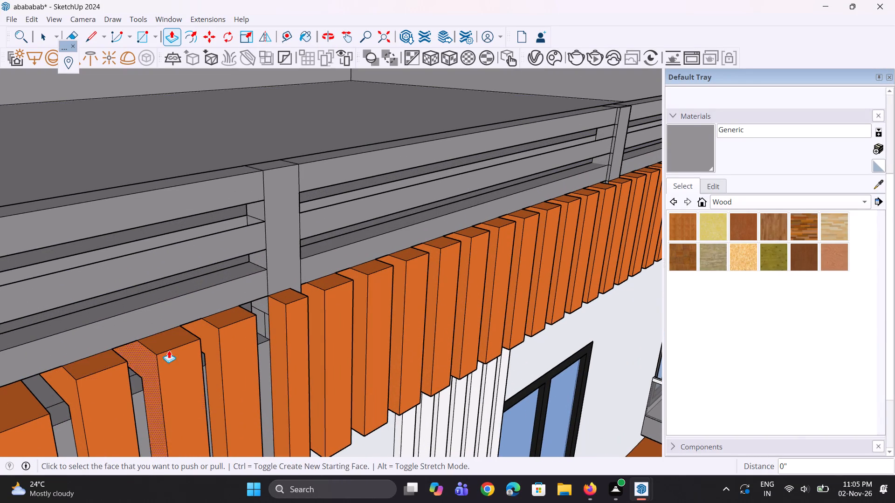
pyautogui.scroll(-10, 202, 343)
pyautogui.scroll(5, 137, 382)
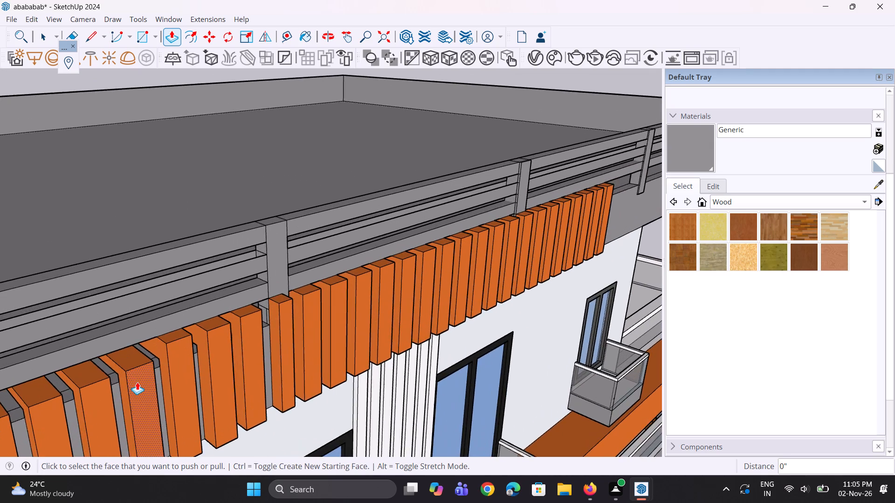
pyautogui.scroll(3, 137, 382)
pyautogui.moveTo(137, 381); pyautogui.dragTo(152, 361, button='middle')
pyautogui.scroll(4, 153, 358)
pyautogui.doubleClick(147, 328)
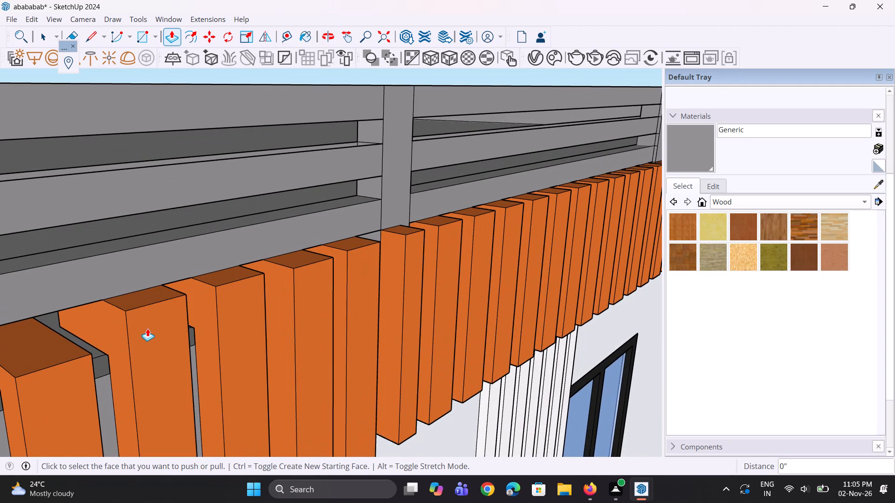
# Raise the tops of the last four orange fins at the near end of the row by repeating the same Push/Pull distance.
pyautogui.moveTo(119, 347); pyautogui.dragTo(151, 298, button='middle')
pyautogui.scroll(1, 151, 298)
pyautogui.scroll(-5, 159, 295)
pyautogui.moveTo(127, 290); pyautogui.dragTo(124, 318, button='middle')
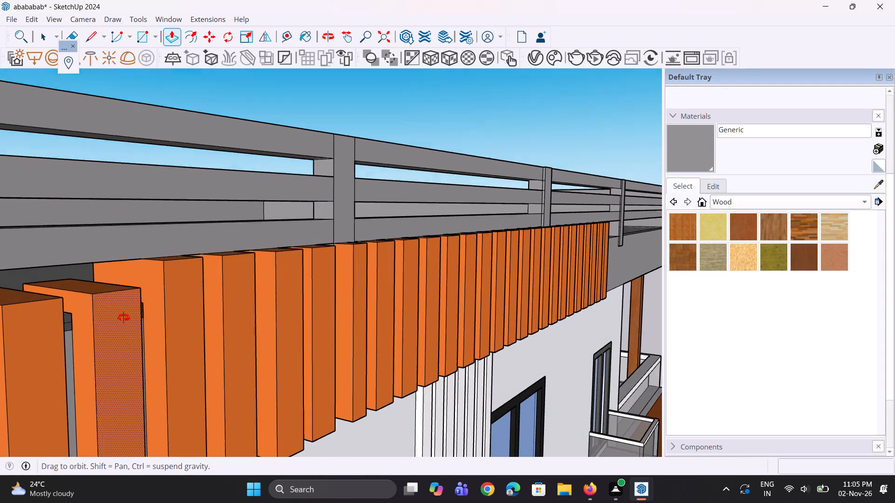
pyautogui.moveTo(124, 318); pyautogui.dragTo(117, 361, button='middle')
pyautogui.scroll(1, 117, 361)
pyautogui.doubleClick(103, 366)
pyautogui.scroll(-6, 243, 309)
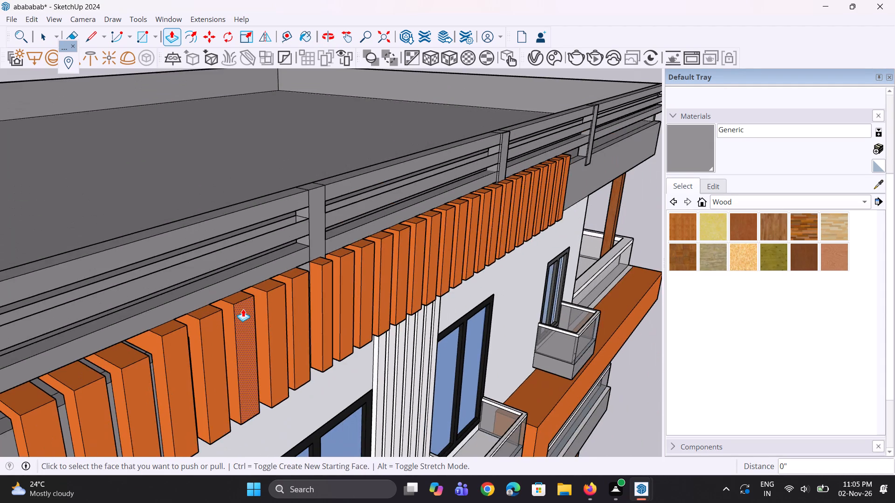
pyautogui.scroll(-5, 243, 309)
pyautogui.scroll(8, 169, 347)
pyautogui.doubleClick(180, 335)
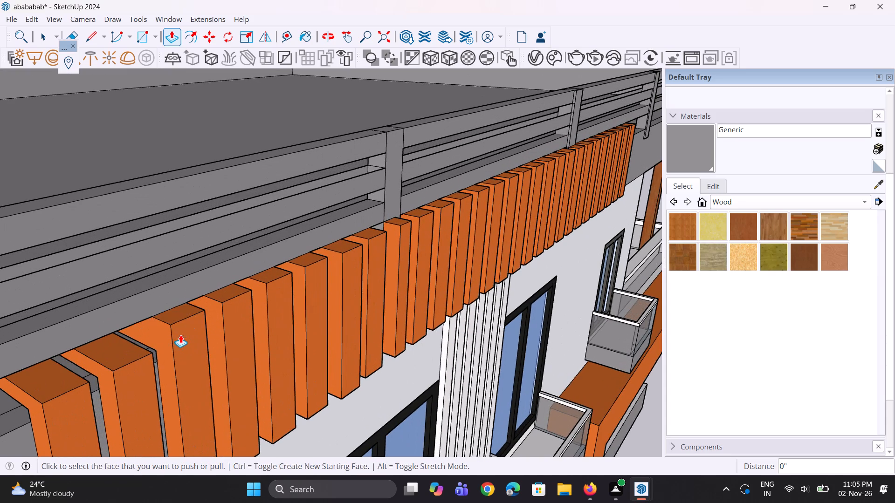
pyautogui.doubleClick(118, 351)
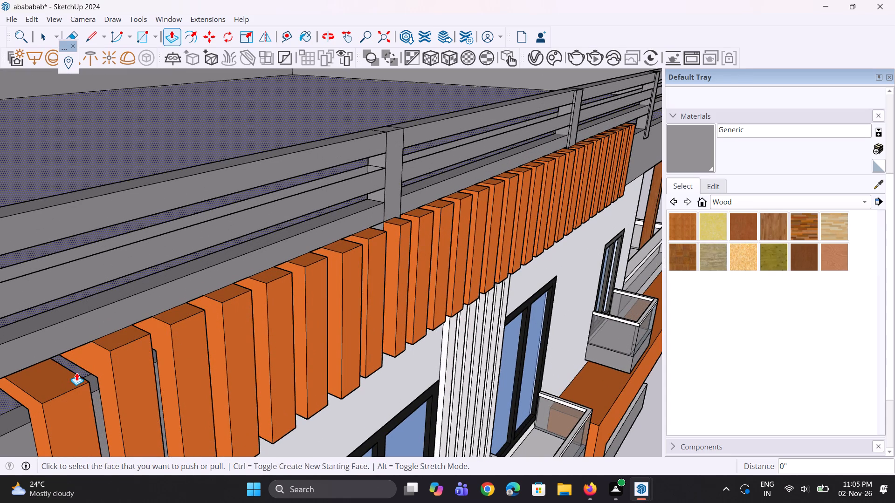
pyautogui.doubleClick(66, 379)
# Examine the complete row of orange fins against the roof railing and the upper facade, from above and from below.
pyautogui.moveTo(161, 362); pyautogui.dragTo(174, 306, button='middle')
pyautogui.scroll(1, 174, 303)
pyautogui.scroll(-6, 169, 304)
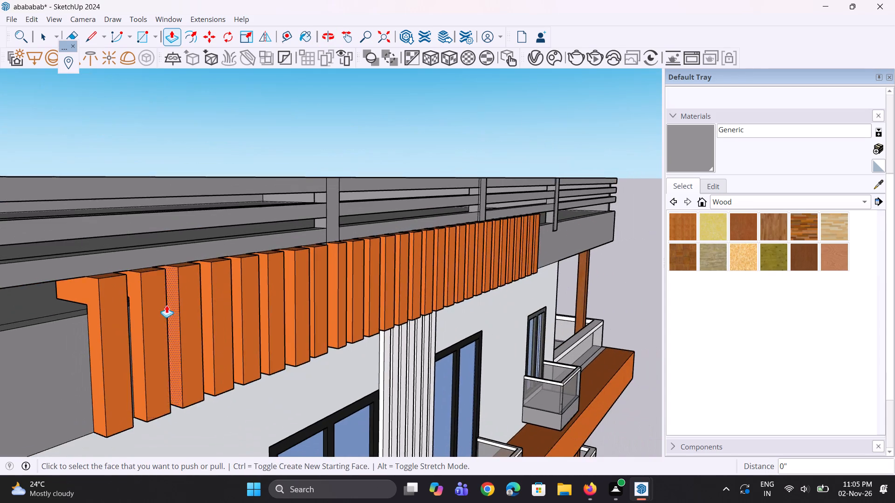
pyautogui.scroll(-5, 160, 305)
pyautogui.moveTo(237, 301); pyautogui.dragTo(112, 322, button='middle')
pyautogui.scroll(-12, 364, 275)
pyautogui.moveTo(383, 313); pyautogui.dragTo(383, 310, button='middle')
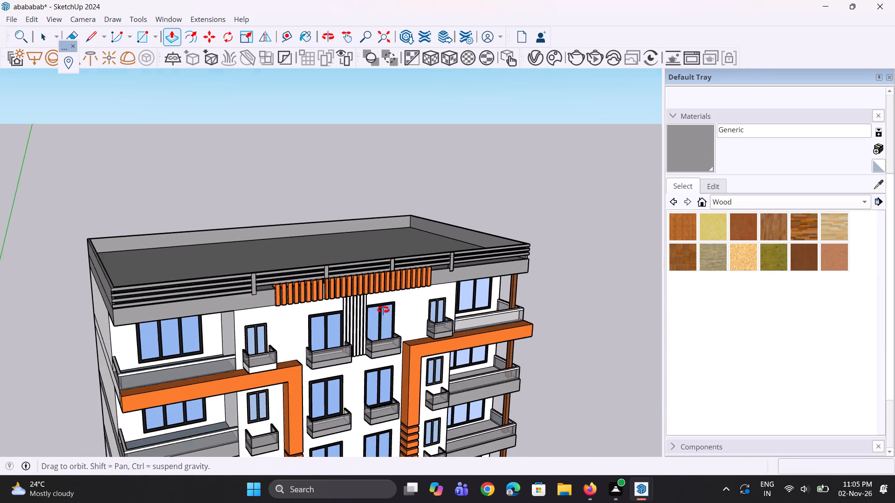
pyautogui.moveTo(383, 310); pyautogui.dragTo(412, 158, button='middle')
pyautogui.scroll(3, 262, 342)
pyautogui.moveTo(379, 252); pyautogui.dragTo(264, 364, button='middle')
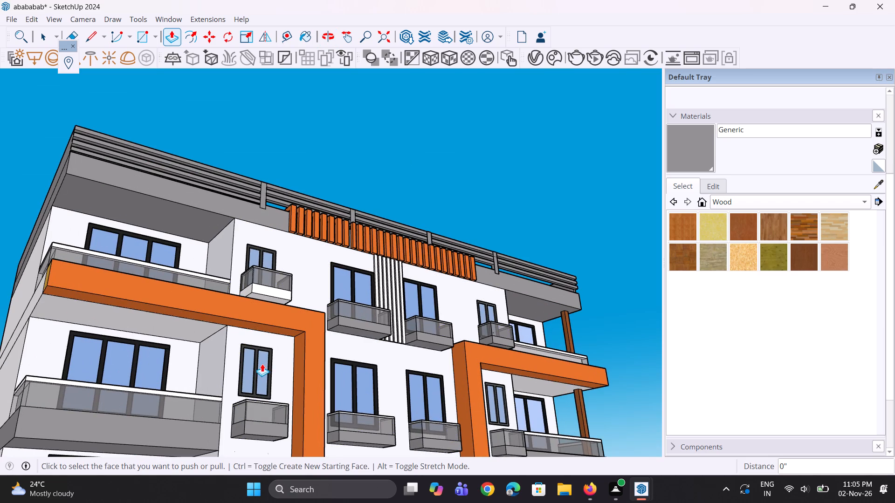
# Save the model.
pyautogui.hotkey('ctrl', 's')
pyautogui.hotkey('ctrl', 's')
# Review the entire building facade from several angles, with the Push/Pull tool put away and nothing selected.
pyautogui.keyDown('ctrl'); pyautogui.scroll(1, 262, 362); pyautogui.keyUp('ctrl')
pyautogui.scroll(-6, 265, 327)
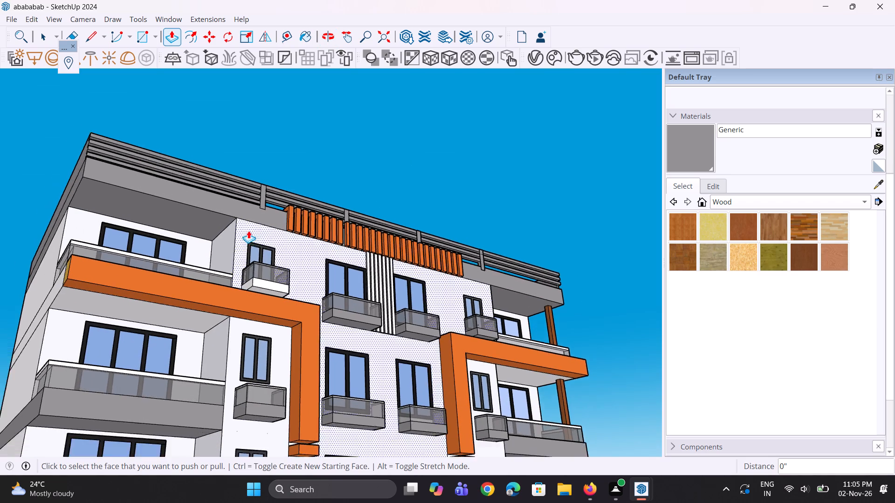
pyautogui.scroll(-7, 240, 218)
pyautogui.moveTo(248, 158); pyautogui.dragTo(226, 232, button='middle')
pyautogui.scroll(-6, 233, 243)
pyautogui.moveTo(264, 202); pyautogui.dragTo(234, 272, button='middle')
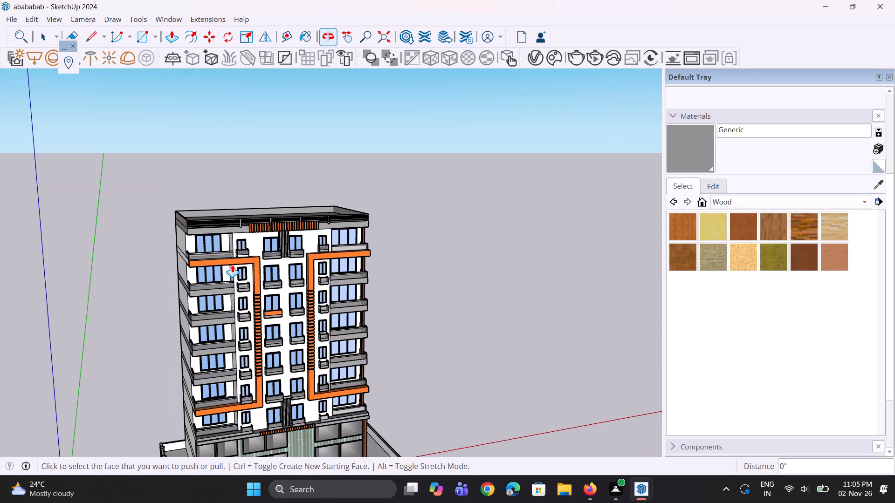
pyautogui.scroll(-5, 233, 243)
pyautogui.moveTo(175, 299); pyautogui.dragTo(165, 269, button='middle')
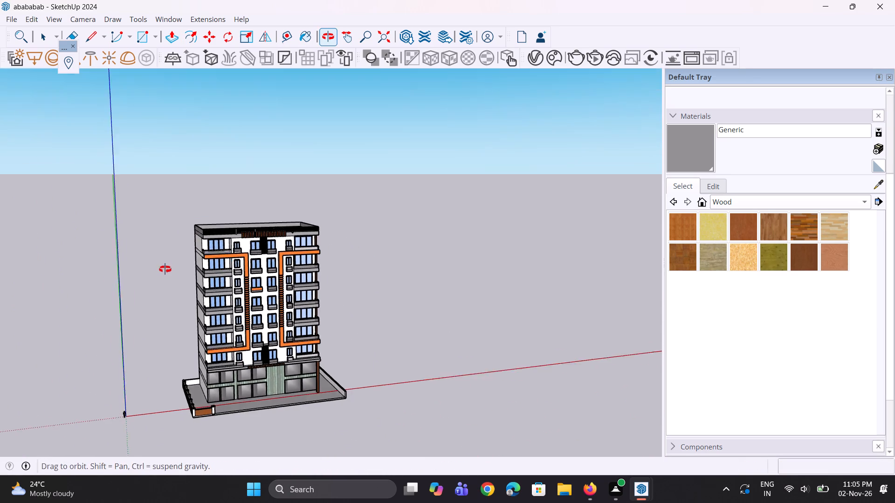
pyautogui.moveTo(165, 269); pyautogui.dragTo(160, 258, button='middle')
pyautogui.scroll(4, 160, 258)
pyautogui.moveTo(251, 255); pyautogui.dragTo(190, 293, button='middle')
pyautogui.moveTo(349, 190); pyautogui.dragTo(334, 223, button='middle')
pyautogui.scroll(1, 336, 220)
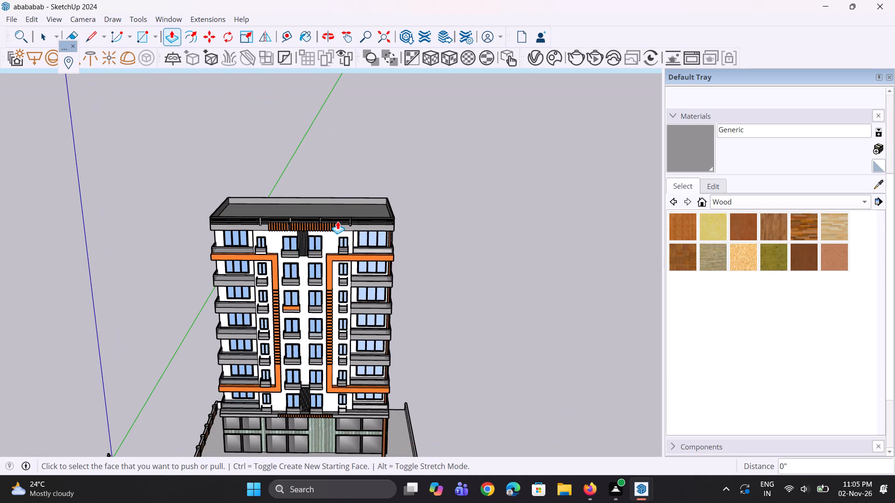
pyautogui.press('space')
pyautogui.press('space')
pyautogui.press('space')
pyautogui.press('space')
pyautogui.click(425, 221)
pyautogui.scroll(3, 351, 283)
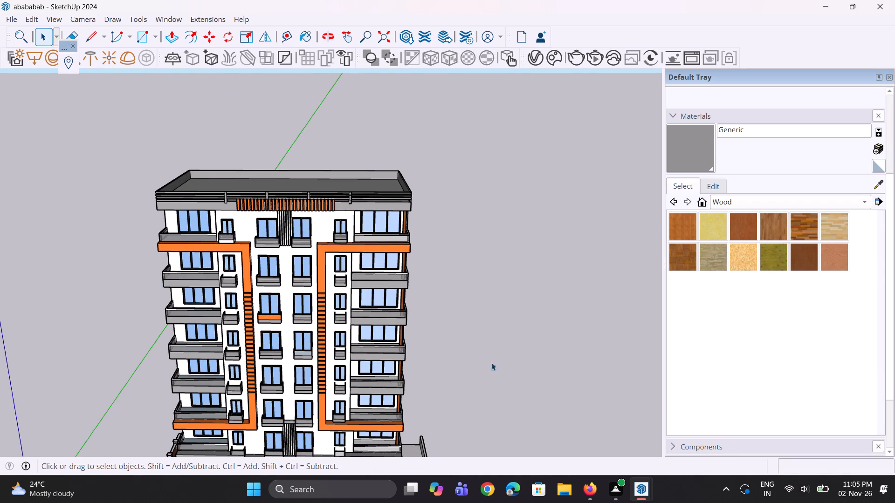
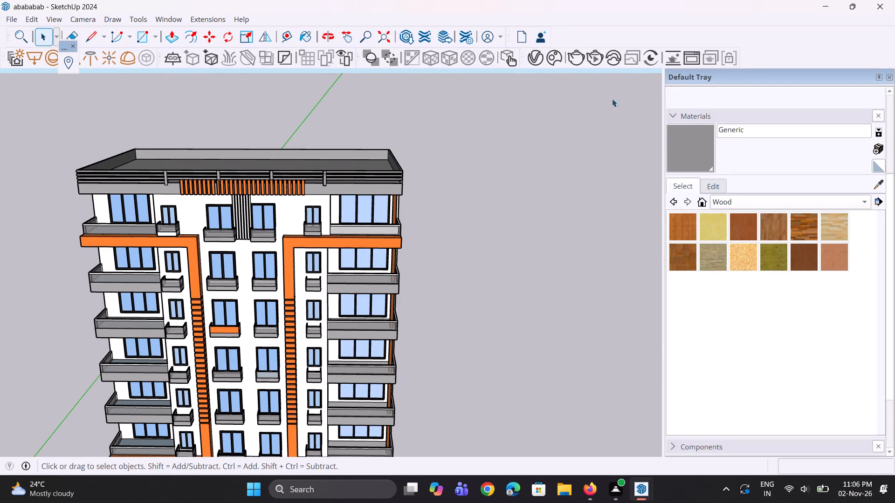
# Create a new Generic V-Ray material with a cream diffuse colour of about R 0.976, G 0.936, B 0.826.
pyautogui.click(537, 52)
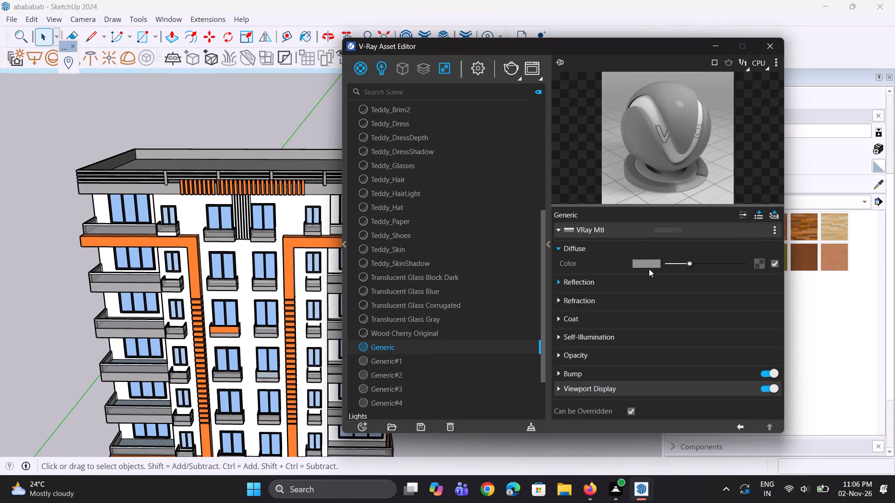
pyautogui.rightClick(649, 269)
pyautogui.rightClick(358, 63)
pyautogui.click(376, 91)
pyautogui.click(653, 263)
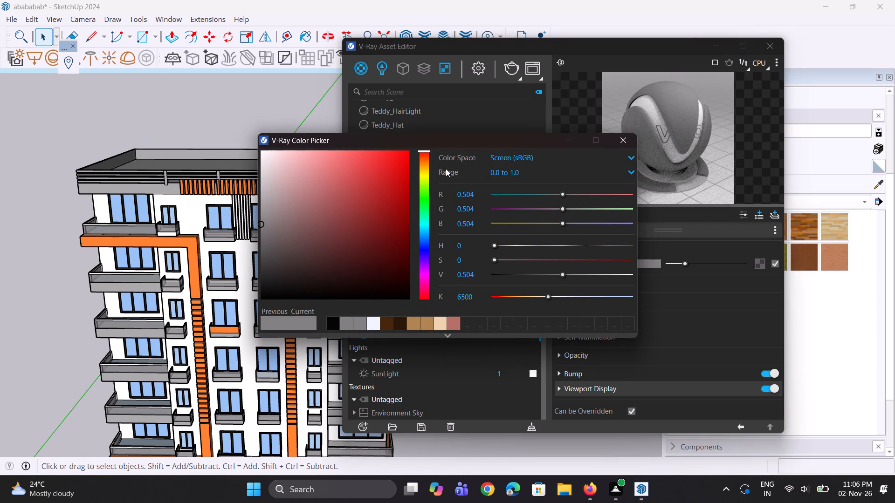
pyautogui.click(426, 169)
pyautogui.moveTo(322, 177); pyautogui.dragTo(279, 166)
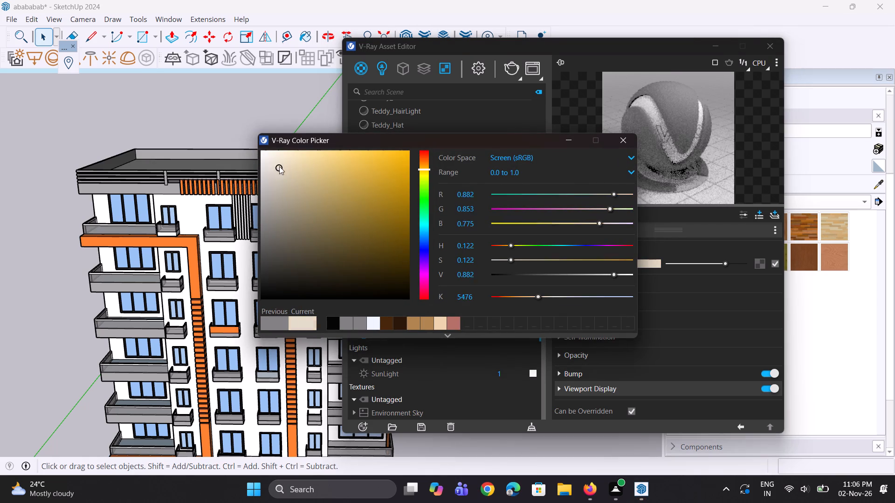
pyautogui.moveTo(279, 166); pyautogui.dragTo(277, 159)
pyautogui.moveTo(277, 159); pyautogui.dragTo(285, 159)
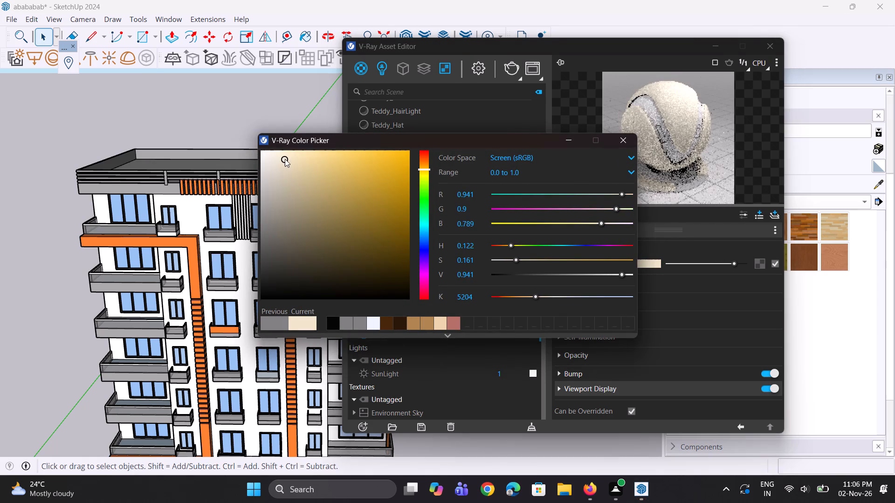
pyautogui.click(284, 154)
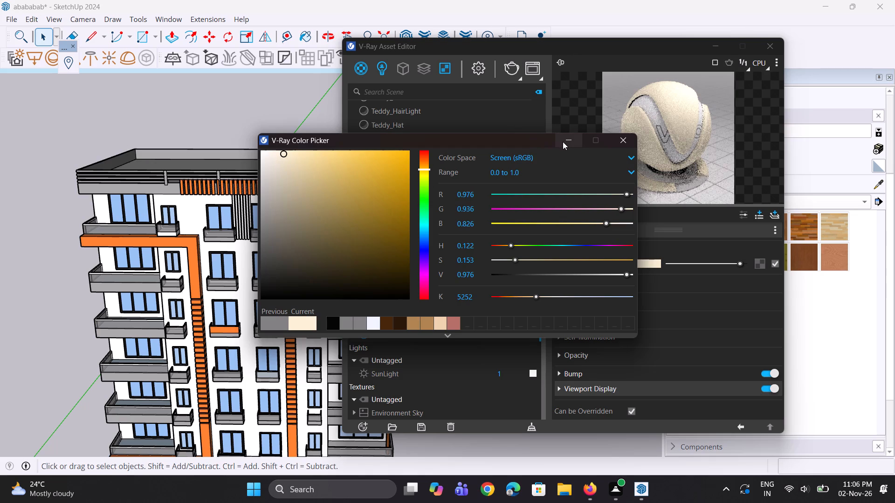
pyautogui.click(563, 142)
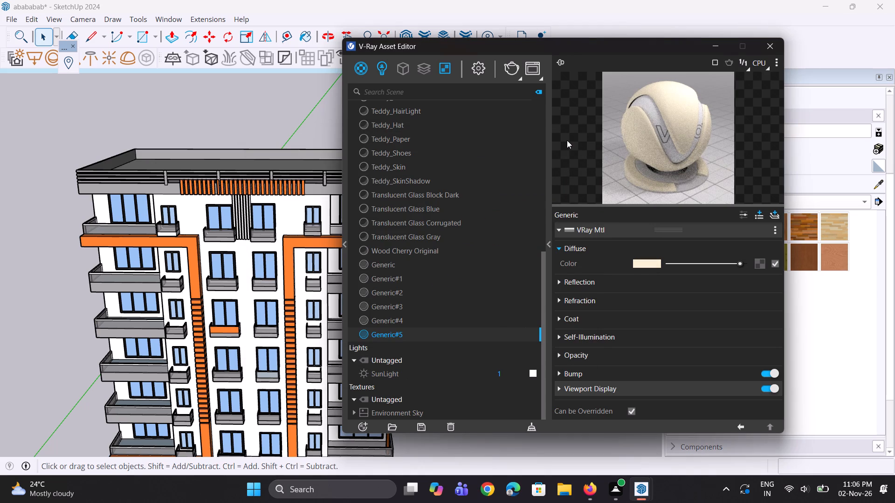
pyautogui.rightClick(565, 142)
# Give the new cream material a grey reflection colour and a reflection glossiness of 0.95.
pyautogui.click(611, 276)
pyautogui.click(682, 298)
pyautogui.moveTo(652, 315); pyautogui.dragTo(635, 316)
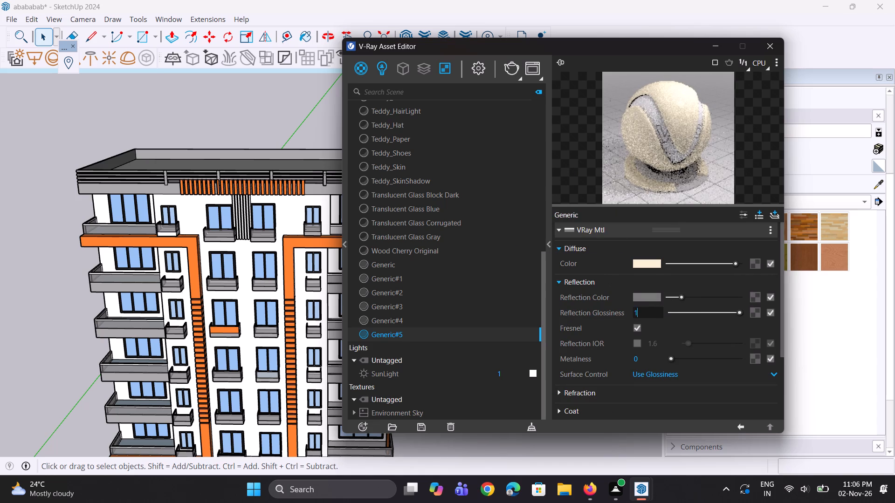
pyautogui.moveTo(635, 316); pyautogui.dragTo(626, 313)
pyautogui.write('0.95')
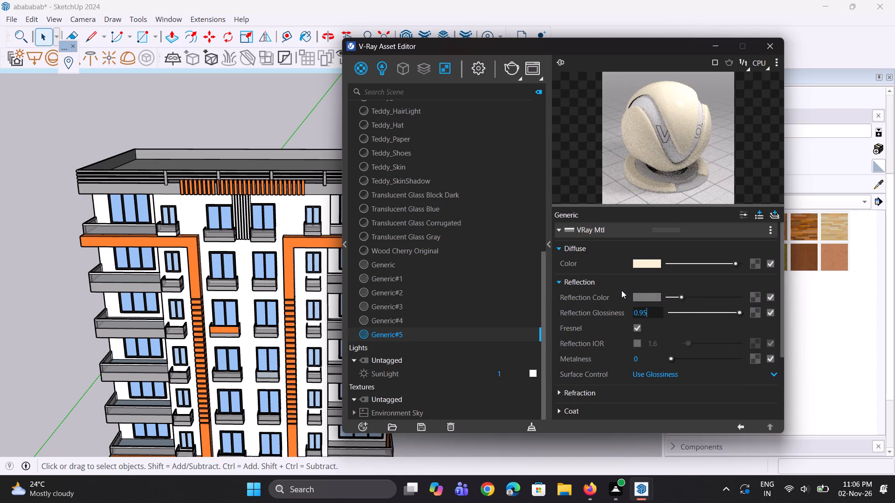
pyautogui.press('Return')
pyautogui.doubleClick(645, 117)
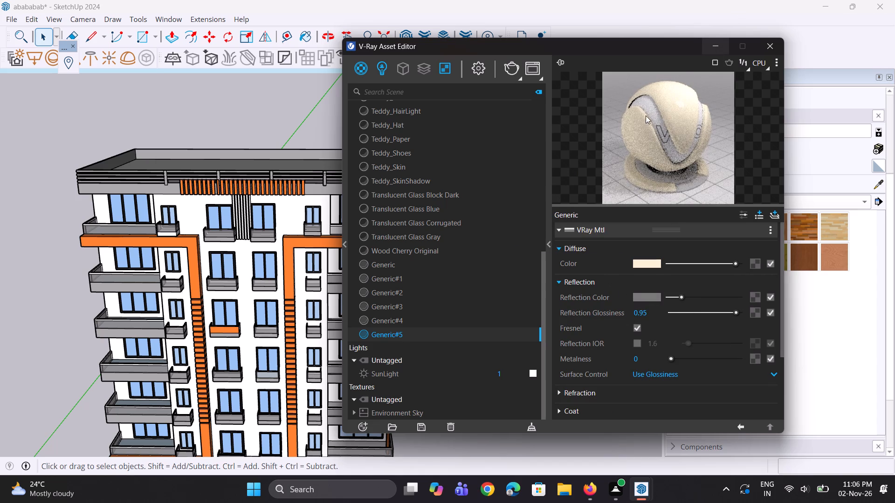
pyautogui.click(712, 46)
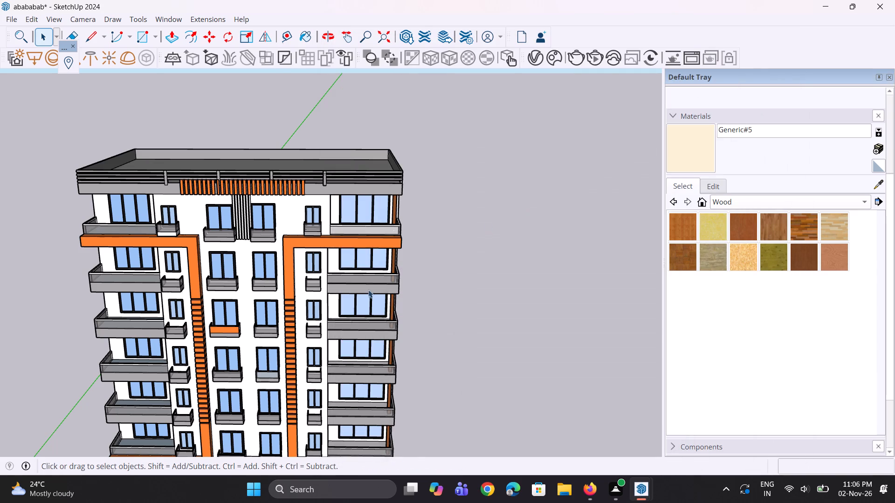
# Paint the top four wall panels of the building's right side wall, plus the band under the top floor, with cream Generic#5.
pyautogui.scroll(-4, 345, 306)
pyautogui.moveTo(340, 283); pyautogui.dragTo(221, 269, button='middle')
pyautogui.click(684, 138)
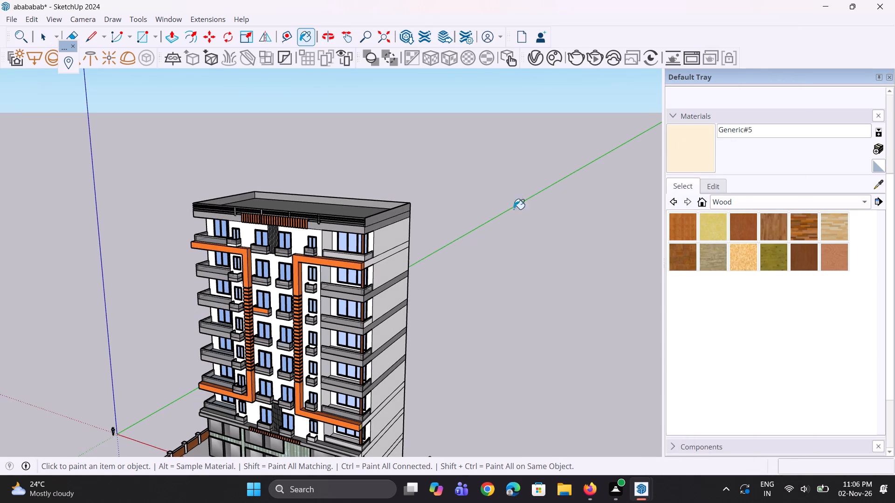
pyautogui.scroll(2, 352, 267)
pyautogui.click(406, 230)
pyautogui.scroll(3, 389, 262)
pyautogui.click(391, 252)
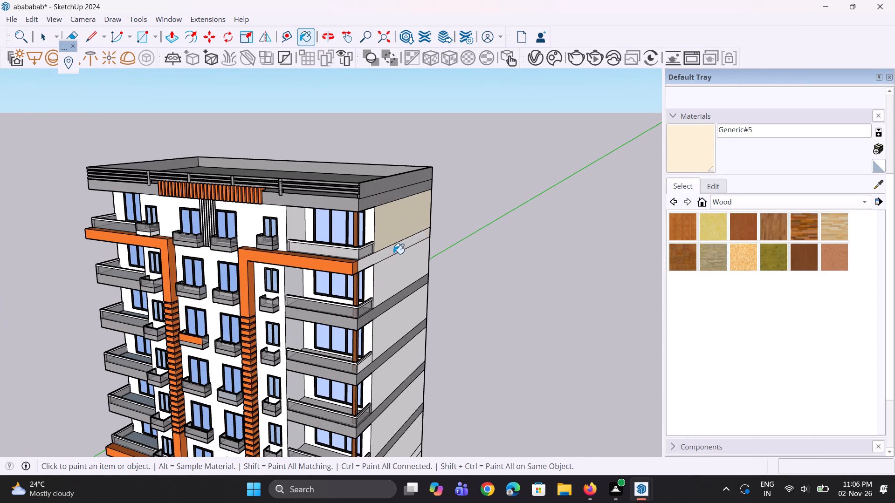
pyautogui.click(391, 285)
pyautogui.scroll(-4, 359, 225)
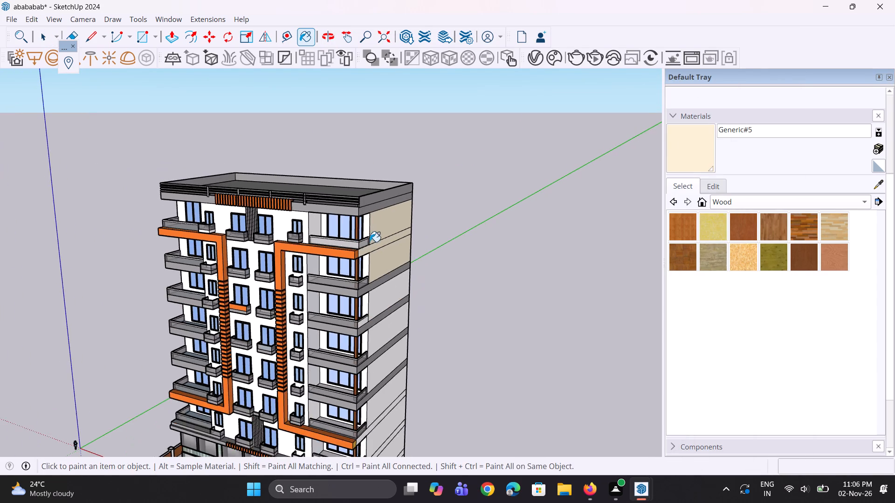
pyautogui.scroll(4, 381, 298)
pyautogui.click(381, 302)
pyautogui.scroll(-5, 354, 245)
pyautogui.scroll(1, 381, 326)
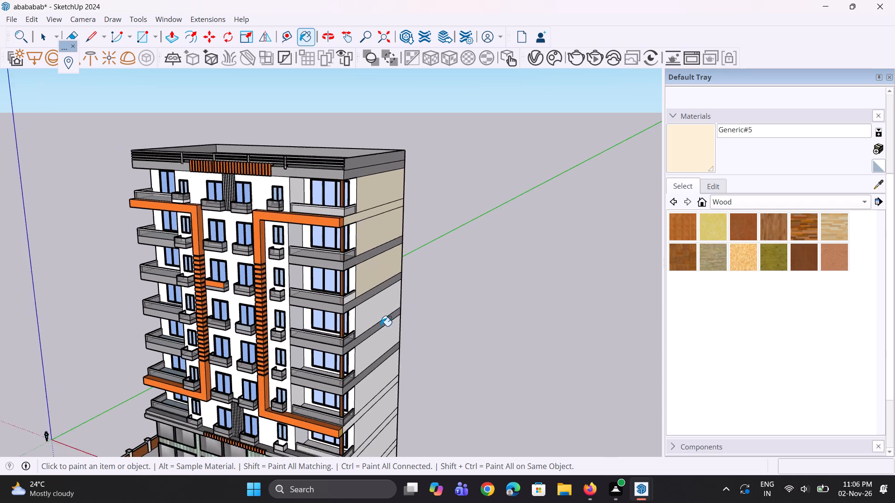
pyautogui.scroll(4, 381, 326)
pyautogui.click(377, 310)
pyautogui.scroll(-3, 367, 275)
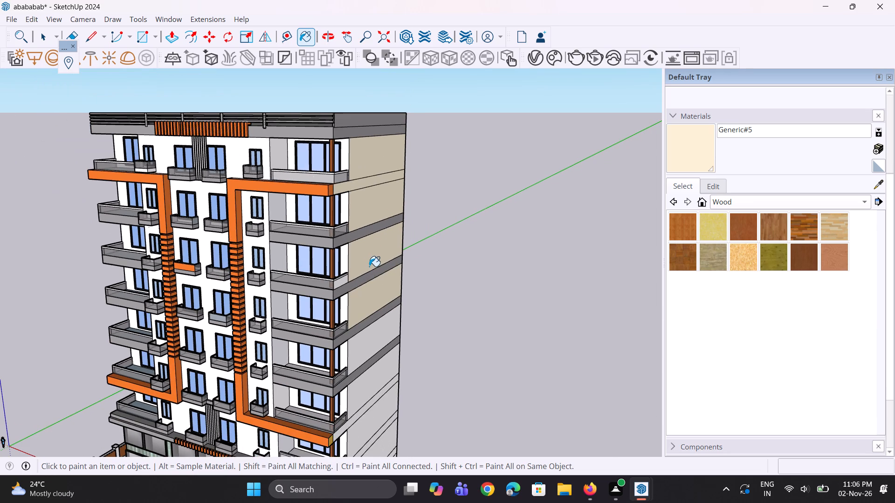
pyautogui.scroll(-4, 369, 265)
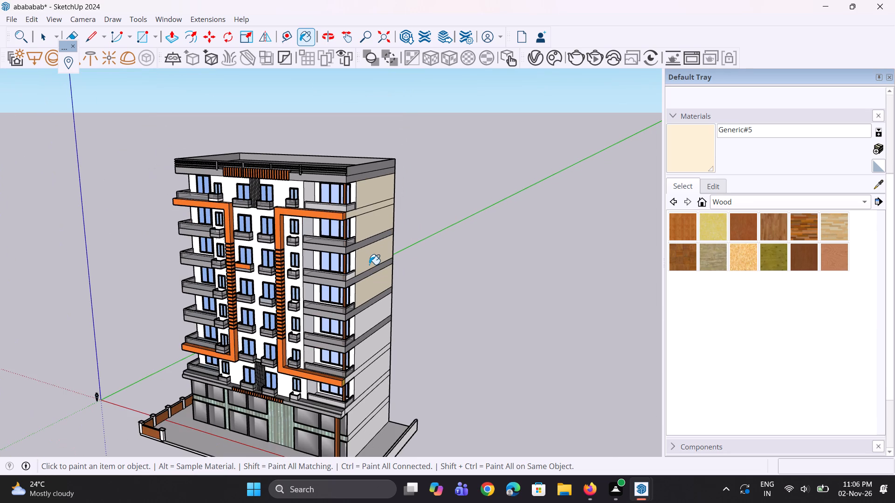
# Paint the remaining apartment-floor panels of the same side wall and the band level with the lower orange beam in Generic#5.
pyautogui.moveTo(369, 264); pyautogui.dragTo(455, 157, button='middle')
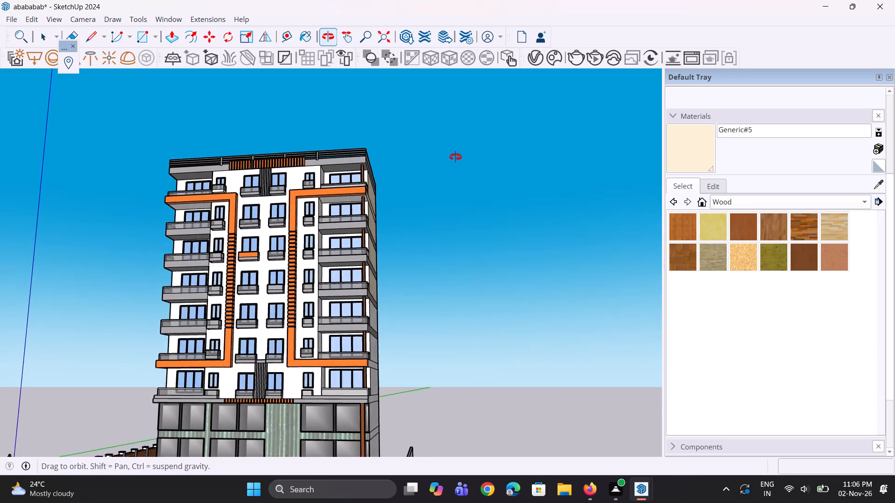
pyautogui.moveTo(455, 157); pyautogui.dragTo(239, 305, button='middle')
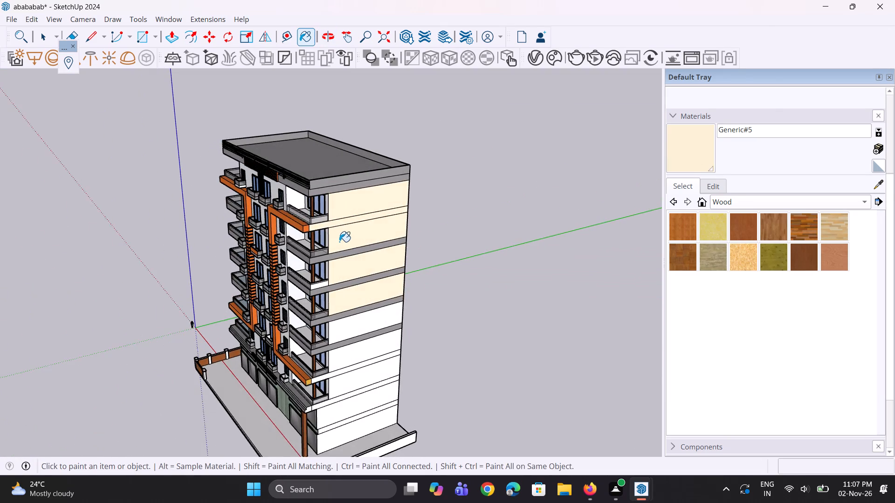
pyautogui.scroll(2, 339, 242)
pyautogui.click(352, 343)
pyautogui.scroll(-5, 350, 212)
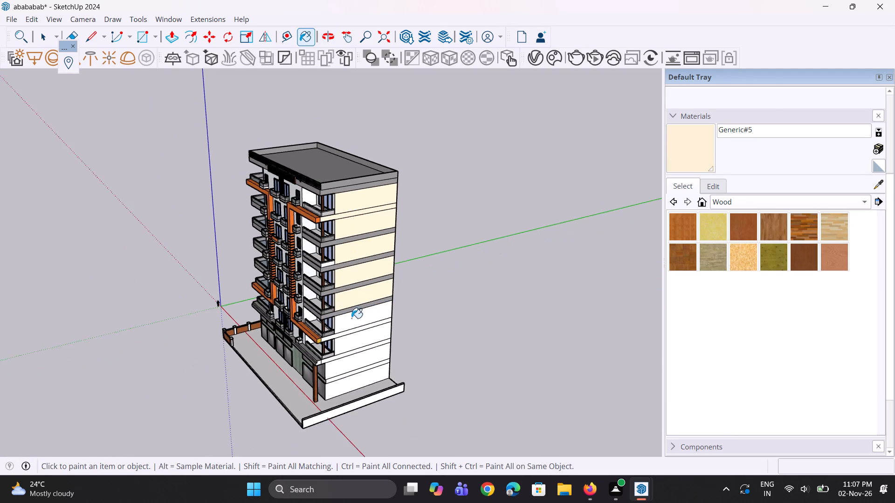
pyautogui.scroll(8, 351, 318)
pyautogui.click(339, 312)
pyautogui.scroll(2, 372, 361)
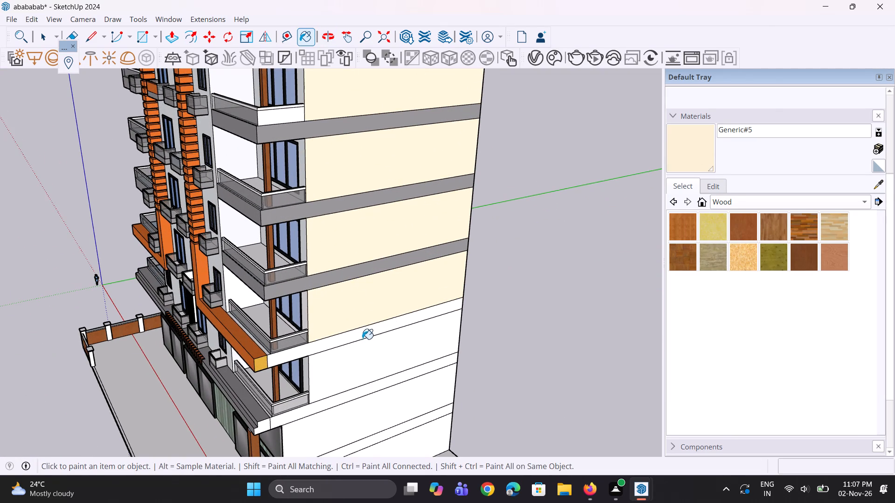
pyautogui.click(366, 336)
pyautogui.click(371, 361)
# Paint the two commercial-storey walls on that side, the band above them and the band between them in Generic#5.
pyautogui.scroll(-5, 340, 246)
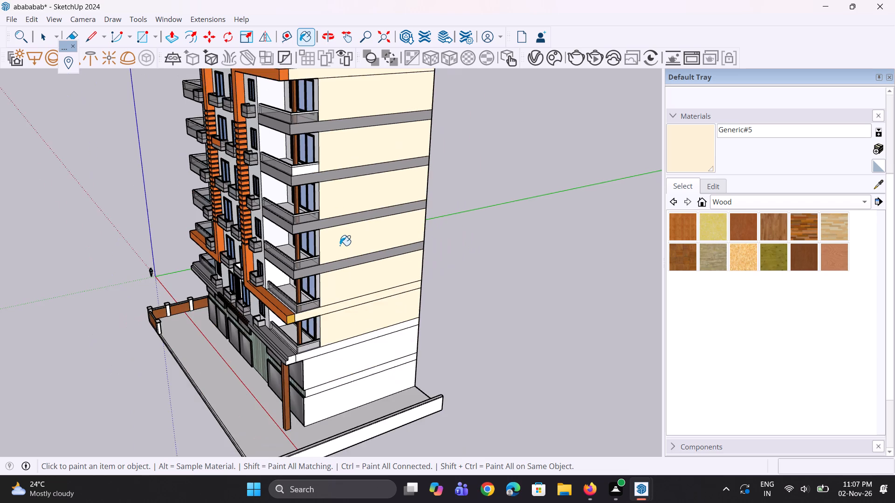
pyautogui.scroll(6, 353, 329)
pyautogui.click(352, 343)
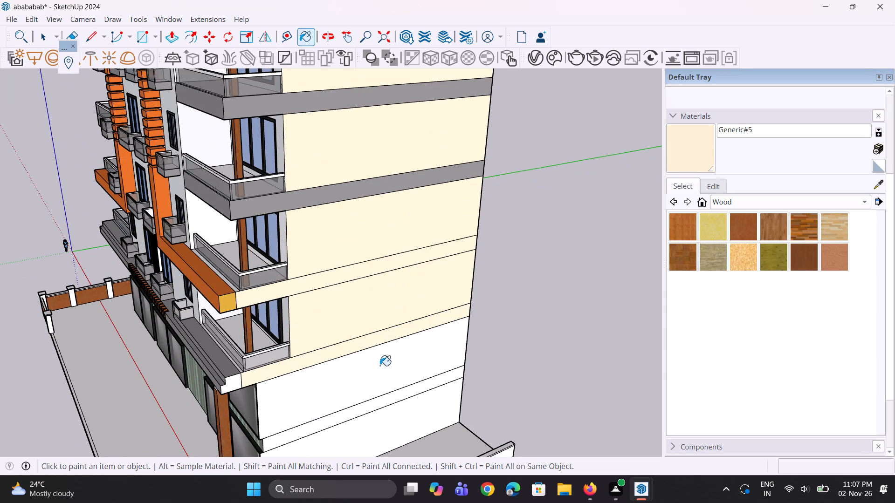
pyautogui.click(380, 366)
pyautogui.scroll(-4, 326, 250)
pyautogui.scroll(3, 332, 398)
pyautogui.scroll(3, 331, 349)
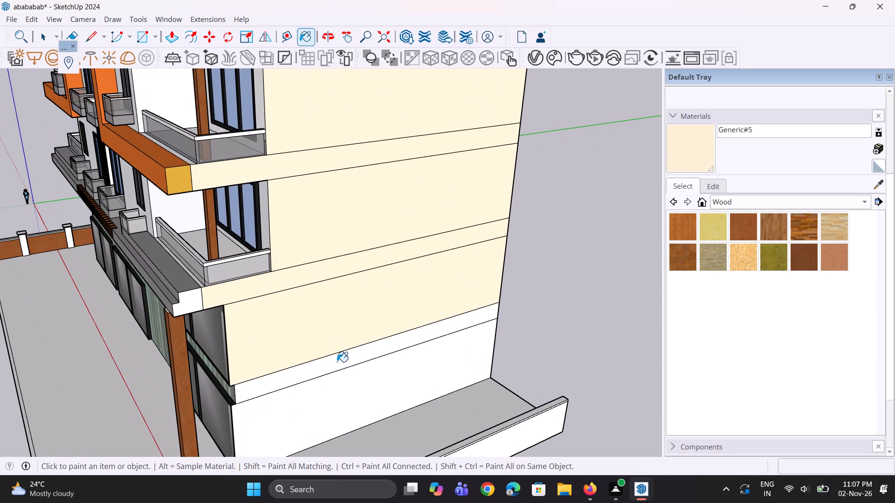
pyautogui.click(337, 362)
pyautogui.click(347, 399)
# Paint the two commercial-storey walls and the band between them on the opposite, brick-fence side of the building in Generic#5.
pyautogui.moveTo(282, 391); pyautogui.dragTo(499, 349, button='middle')
pyautogui.scroll(-5, 497, 342)
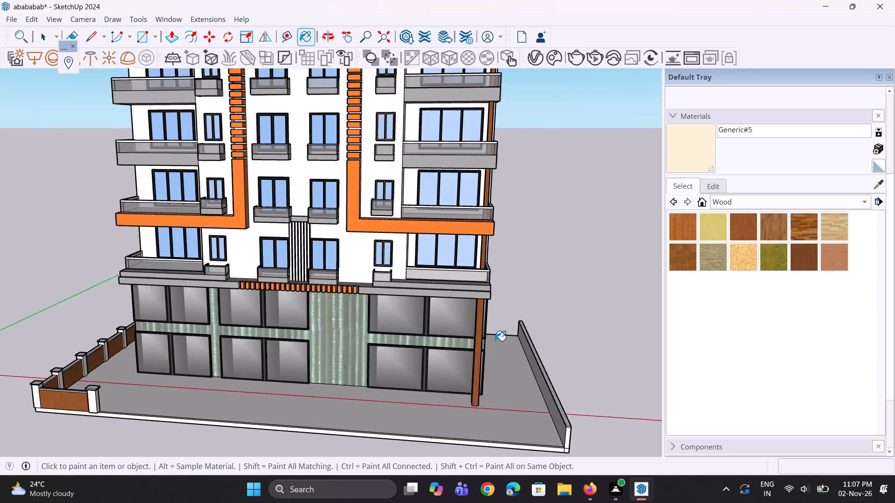
pyautogui.scroll(-7, 495, 341)
pyautogui.moveTo(370, 338); pyautogui.dragTo(779, 273, button='middle')
pyautogui.scroll(6, 239, 378)
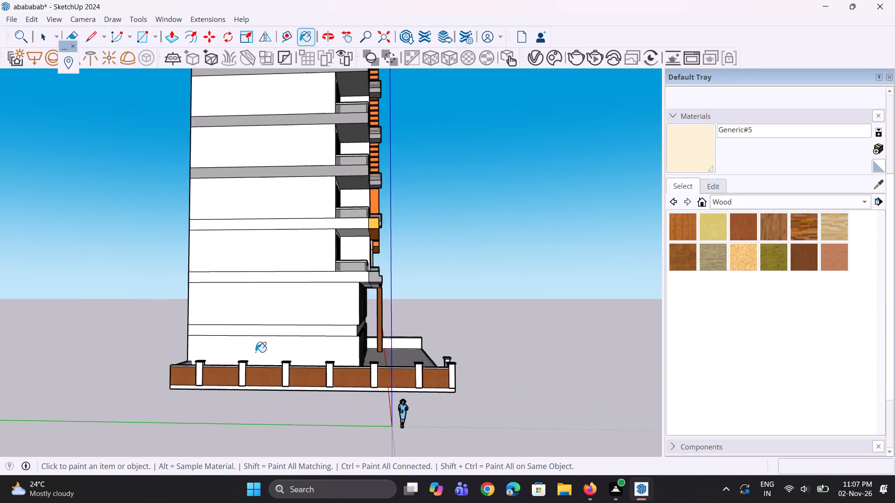
pyautogui.click(256, 352)
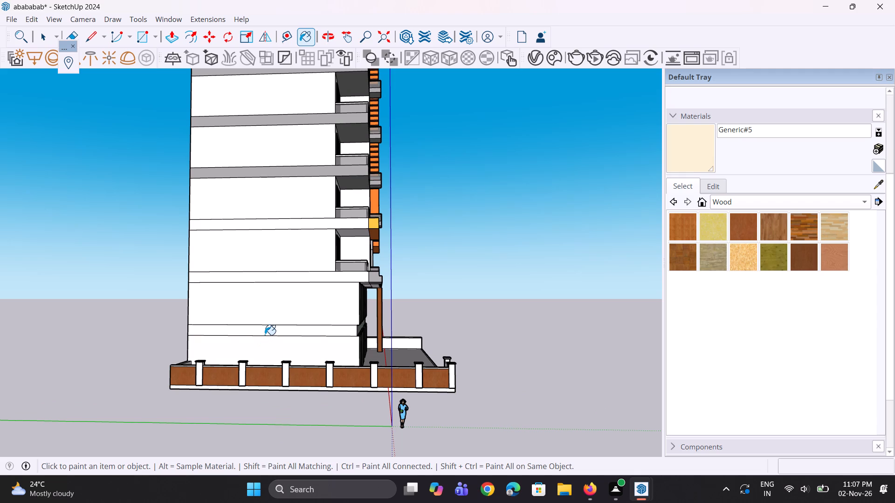
pyautogui.scroll(2, 280, 307)
pyautogui.click(300, 334)
pyautogui.moveTo(362, 313); pyautogui.dragTo(186, 382, button='middle')
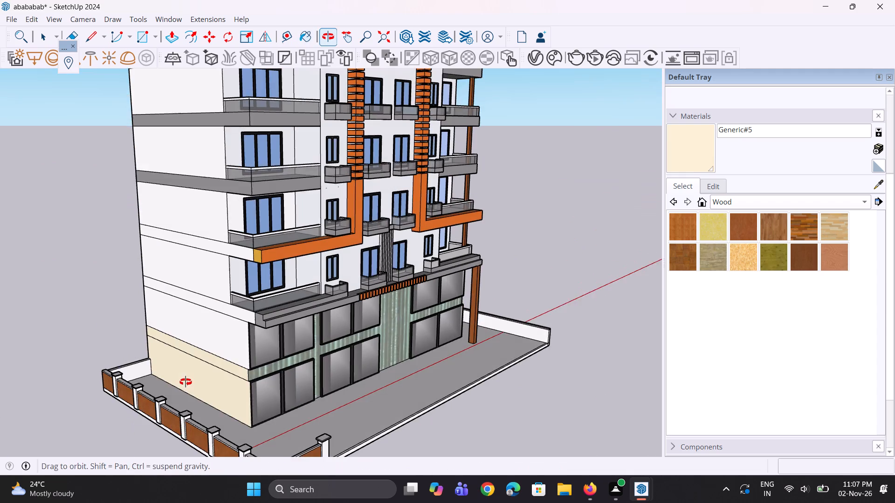
pyautogui.moveTo(186, 382); pyautogui.dragTo(185, 381, button='middle')
pyautogui.scroll(2, 207, 355)
pyautogui.click(215, 348)
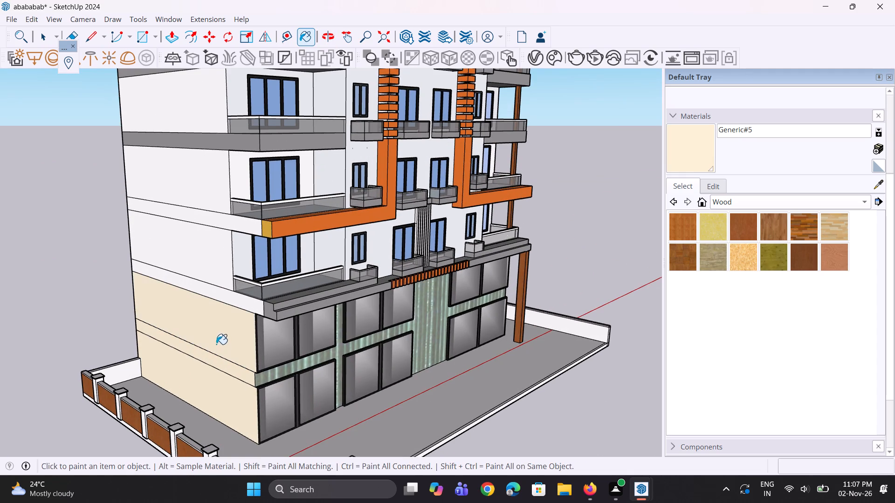
# Paint the brick-fence side wall in Generic#5 from the band above the commercial storeys, including the lower-beam band, up through the lower apartment panels.
pyautogui.scroll(2, 218, 295)
pyautogui.click(218, 294)
pyautogui.click(214, 258)
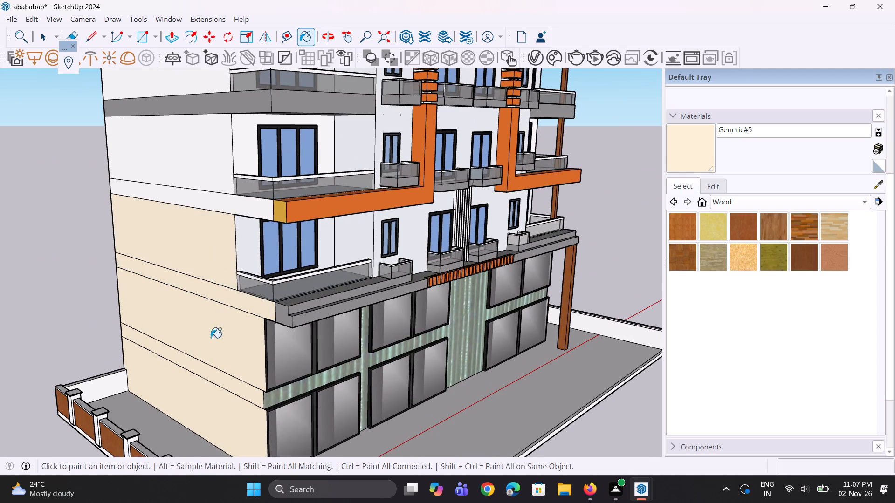
pyautogui.scroll(-5, 189, 373)
pyautogui.scroll(2, 188, 272)
pyautogui.click(189, 271)
pyautogui.click(192, 246)
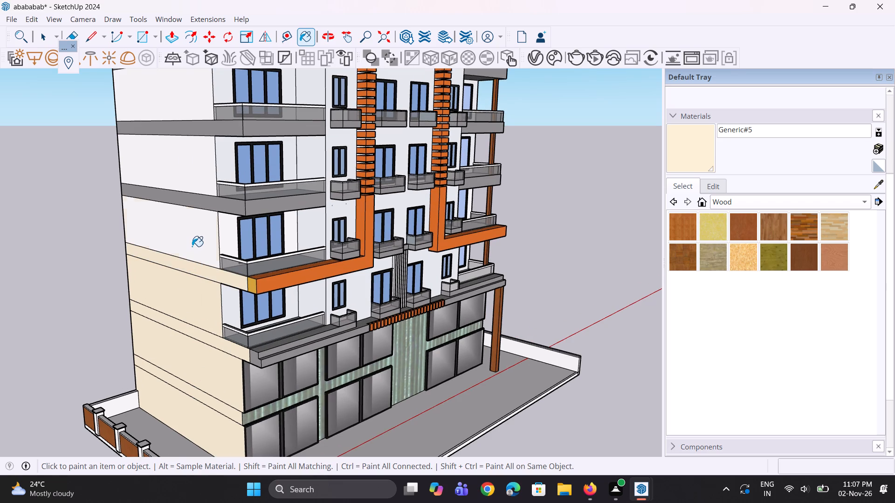
pyautogui.scroll(-10, 182, 356)
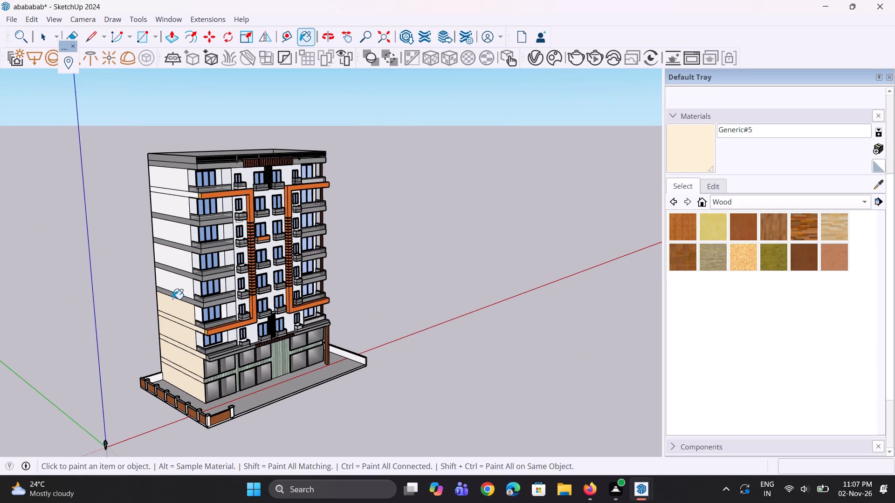
pyautogui.scroll(7, 172, 299)
pyautogui.click(178, 272)
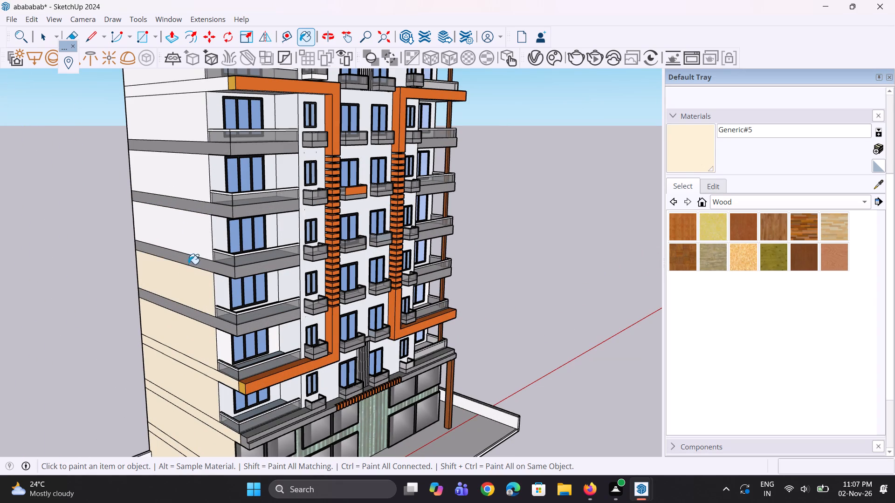
pyautogui.click(194, 251)
# Paint the top-floor panel, the band below it and the remaining white upper panels of the same side wall in Generic#5.
pyautogui.scroll(-8, 155, 430)
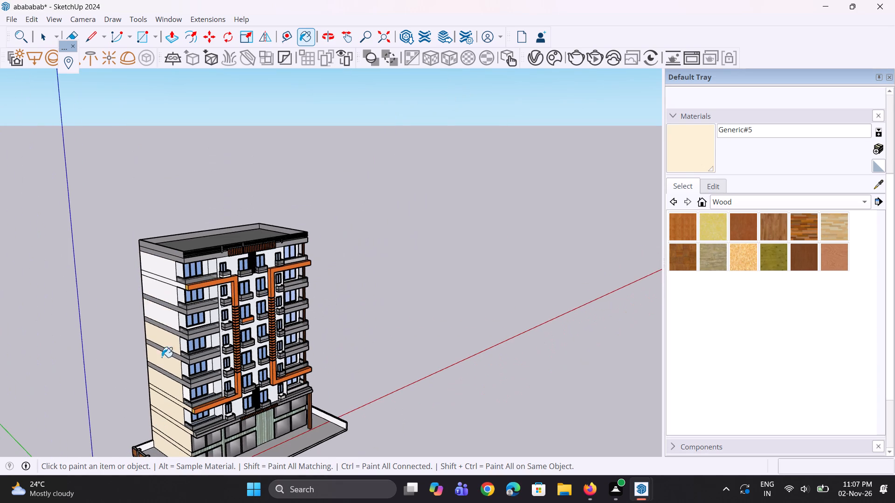
pyautogui.scroll(8, 176, 248)
pyautogui.click(158, 280)
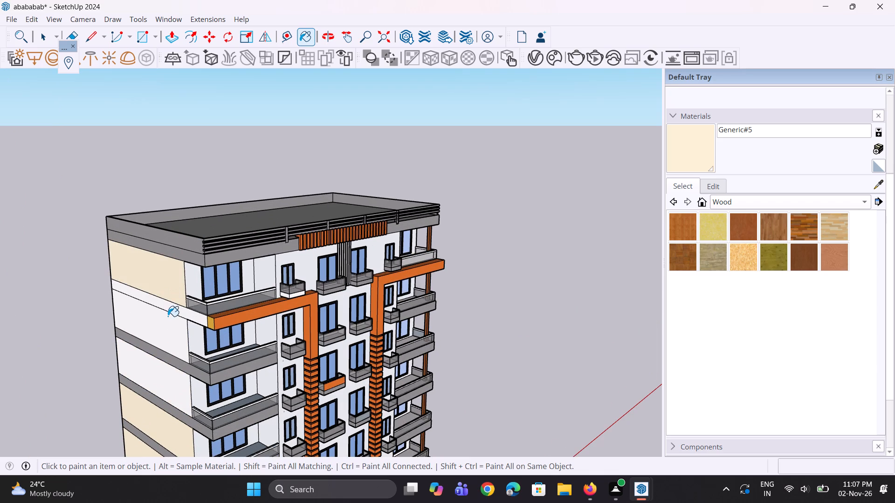
pyautogui.click(168, 317)
pyautogui.click(172, 307)
pyautogui.scroll(-4, 173, 304)
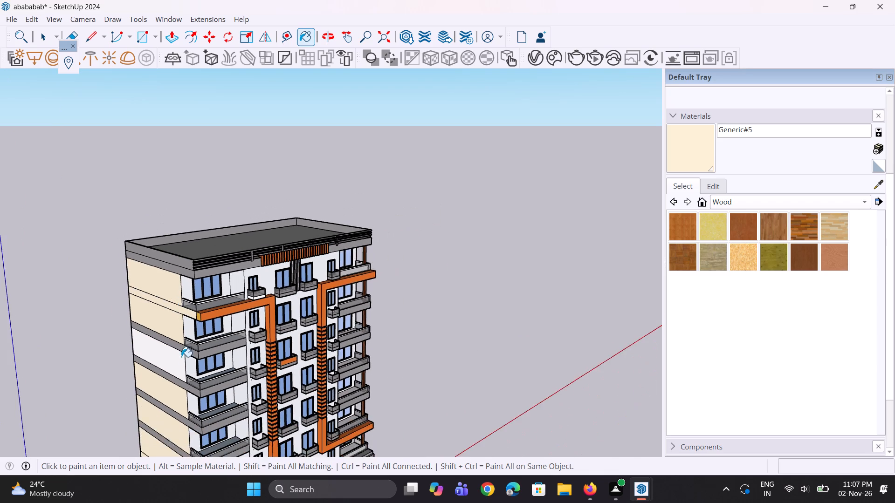
pyautogui.scroll(3, 181, 361)
pyautogui.click(179, 359)
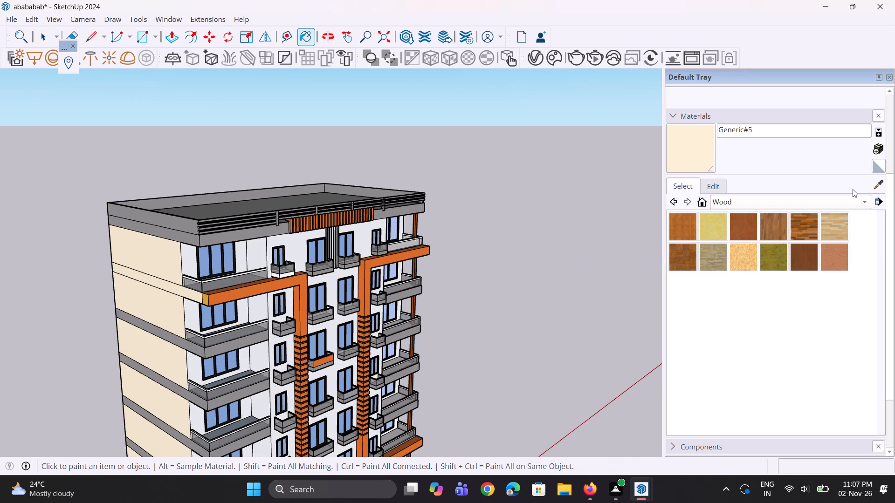
# Sample orange Generic#3 from the facade frame and paint the end faces of the upper and lower beams on the brick-fence side.
pyautogui.click(879, 188)
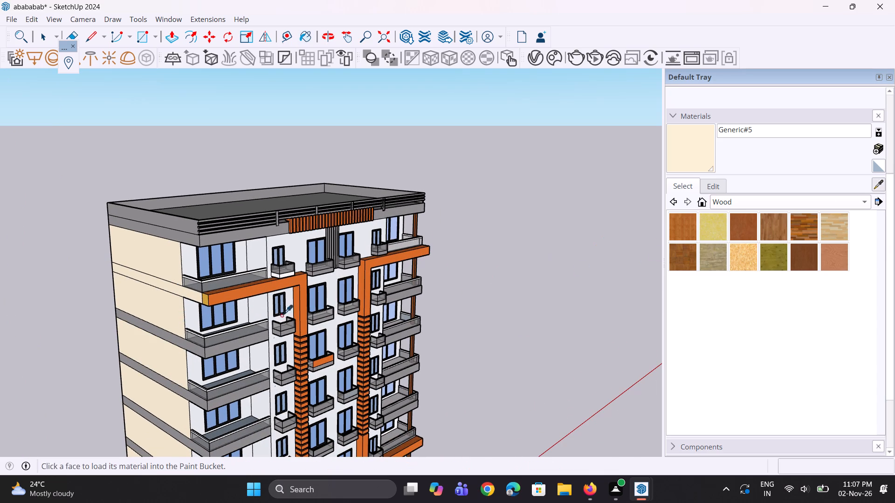
pyautogui.scroll(4, 275, 312)
pyautogui.click(312, 292)
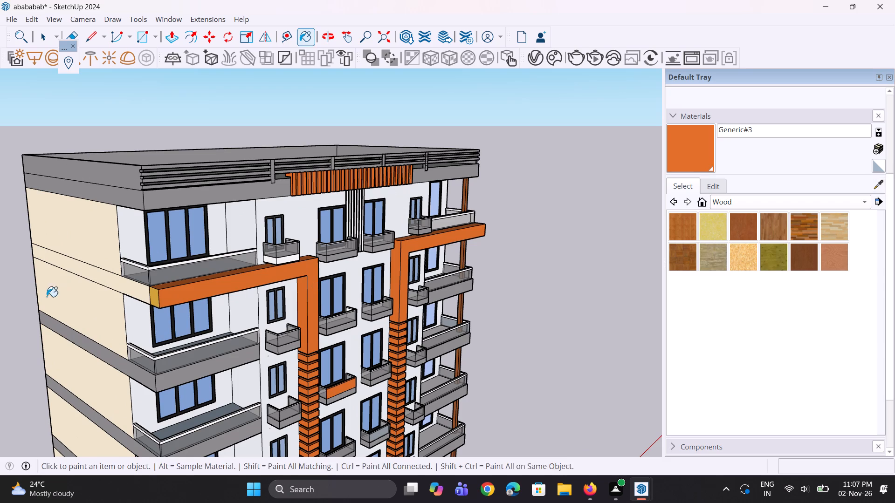
pyautogui.moveTo(48, 297); pyautogui.dragTo(124, 287, button='middle')
pyautogui.click(229, 294)
pyautogui.scroll(-8, 197, 174)
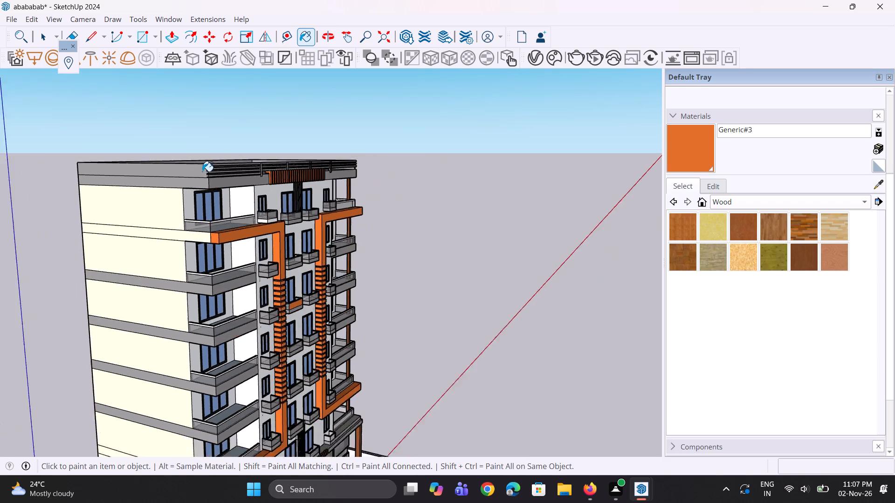
pyautogui.scroll(-8, 202, 171)
pyautogui.scroll(12, 235, 303)
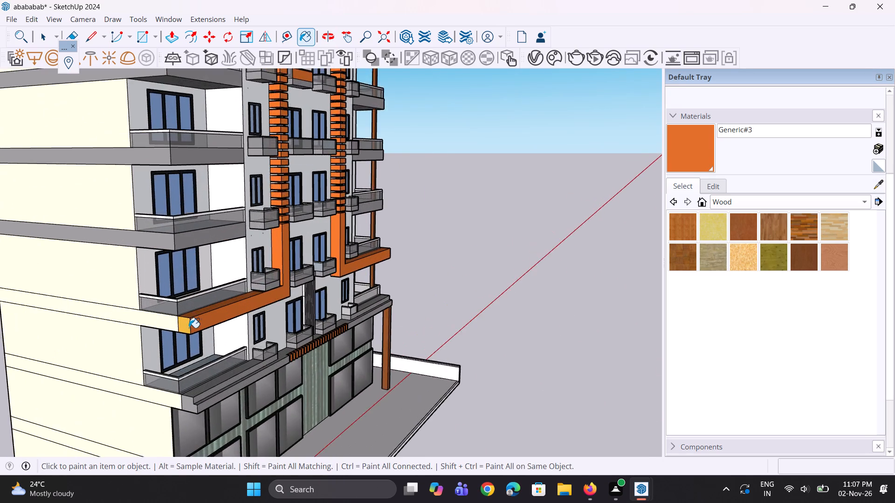
pyautogui.scroll(3, 189, 328)
pyautogui.click(188, 328)
# Paint the end face of the lower orange beam on the opposite side of the building in Generic#3.
pyautogui.moveTo(276, 285); pyautogui.dragTo(115, 306, button='middle')
pyautogui.scroll(-4, 142, 290)
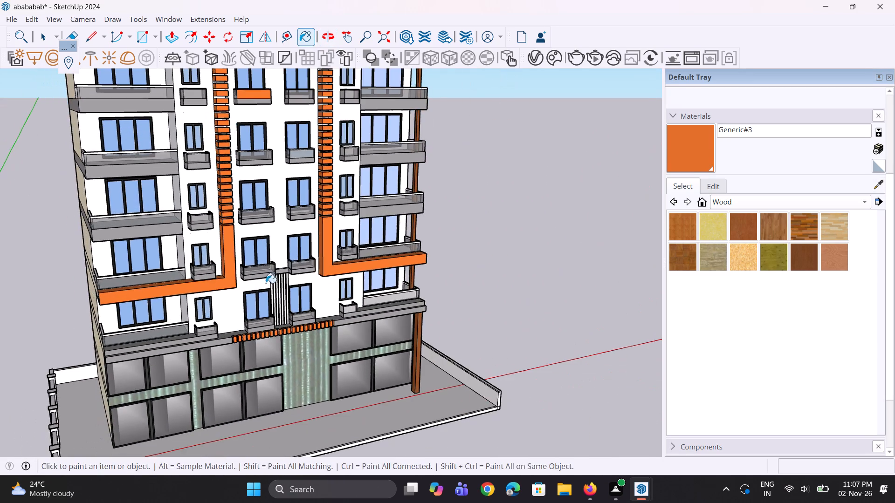
pyautogui.moveTo(286, 283); pyautogui.dragTo(8, 304, button='middle')
pyautogui.scroll(6, 452, 284)
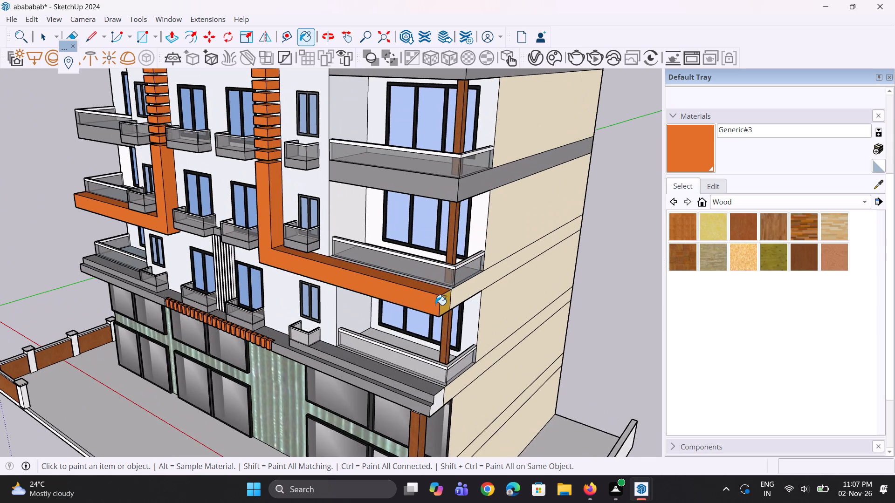
pyautogui.click(448, 303)
# Examine the painted side walls, orange frames and balconies from both sides and the front of the building.
pyautogui.scroll(-8, 272, 360)
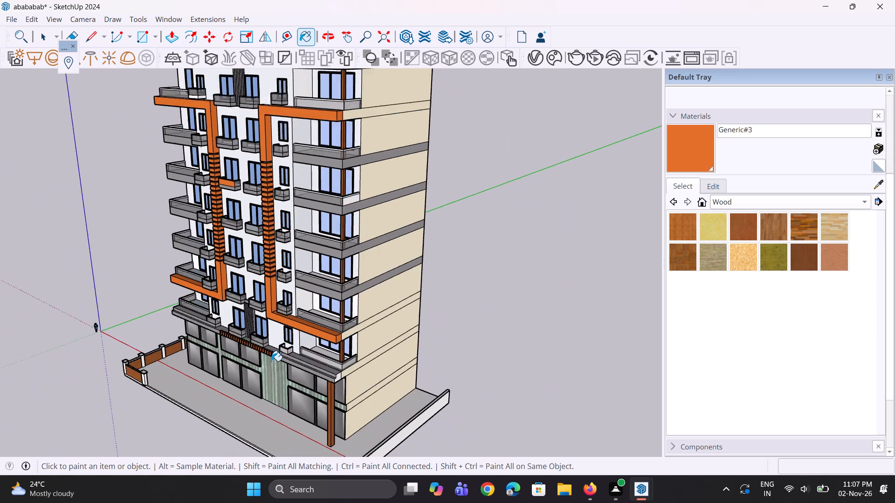
pyautogui.scroll(-3, 271, 361)
pyautogui.scroll(5, 304, 233)
pyautogui.moveTo(310, 221); pyautogui.dragTo(234, 250, button='middle')
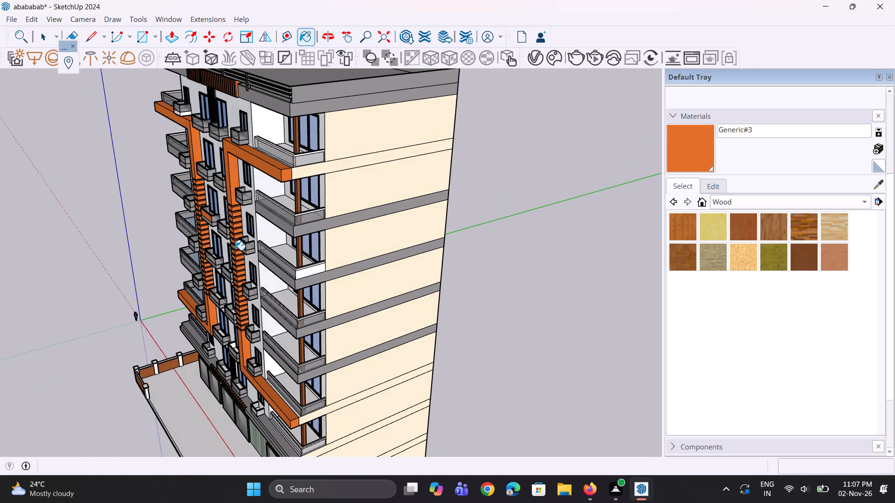
pyautogui.moveTo(175, 278); pyautogui.dragTo(406, 228, button='middle')
pyautogui.scroll(1, 382, 238)
pyautogui.scroll(-5, 384, 224)
pyautogui.moveTo(204, 221); pyautogui.dragTo(204, 260, button='middle')
pyautogui.scroll(-4, 192, 260)
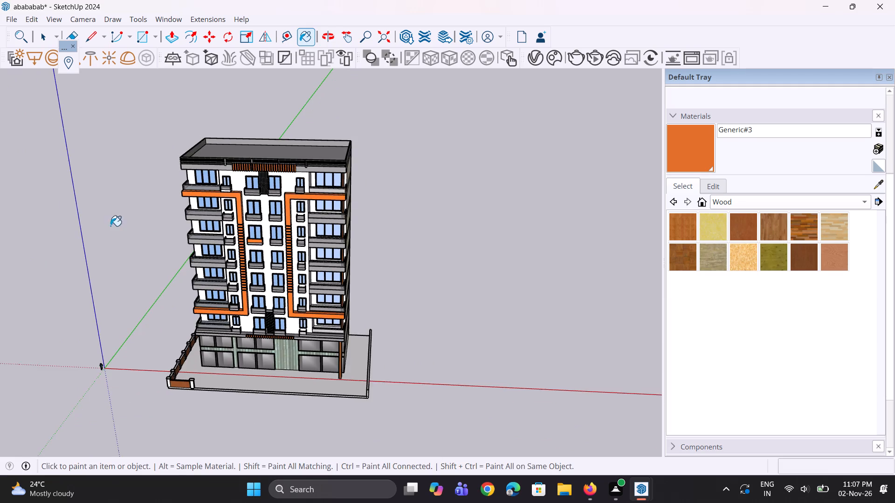
pyautogui.moveTo(109, 227); pyautogui.dragTo(168, 335, button='middle')
# Draw a rectangle about 2' 3 1/2" by 1' 3/4" on the floor of the top large balcony on the brick-fence side.
pyautogui.scroll(5, 160, 254)
pyautogui.scroll(8, 186, 219)
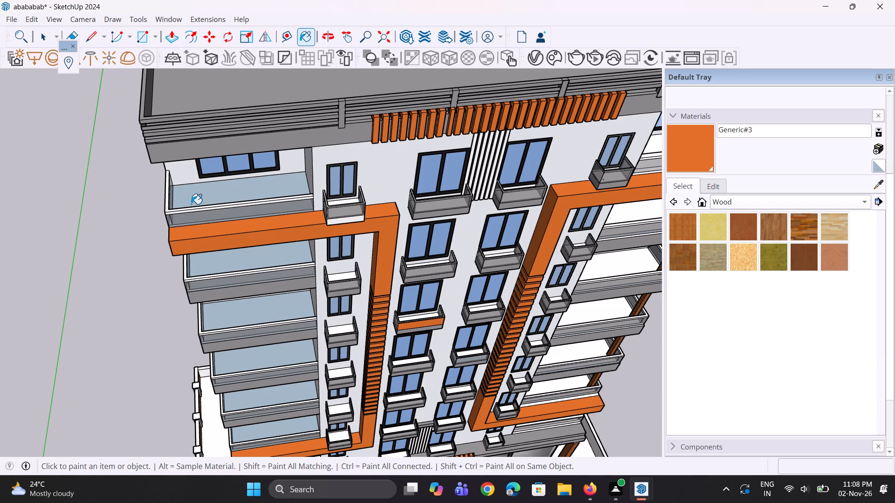
pyautogui.scroll(-3, 243, 159)
pyautogui.moveTo(221, 190); pyautogui.dragTo(234, 256, button='middle')
pyautogui.scroll(6, 234, 256)
pyautogui.scroll(2, 174, 270)
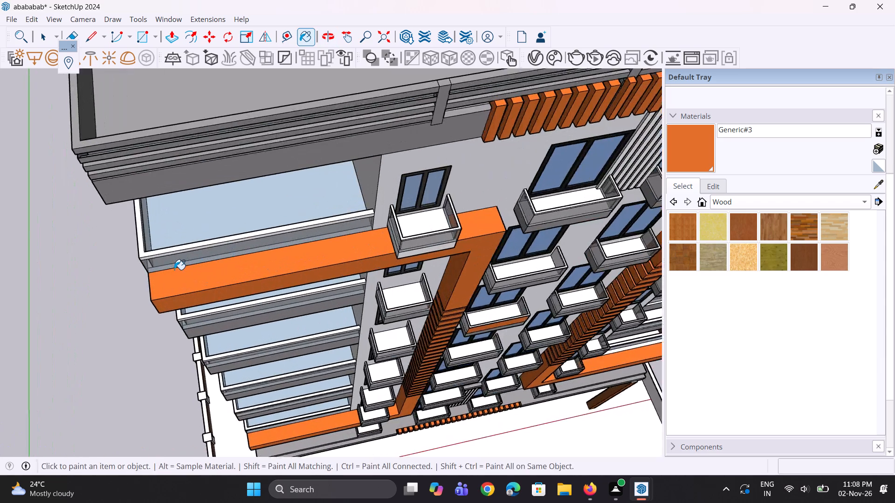
pyautogui.scroll(2, 174, 270)
pyautogui.press('r')
pyautogui.scroll(4, 181, 264)
pyautogui.moveTo(184, 262); pyautogui.dragTo(215, 227, button='middle')
pyautogui.moveTo(216, 234); pyautogui.dragTo(219, 258, button='middle')
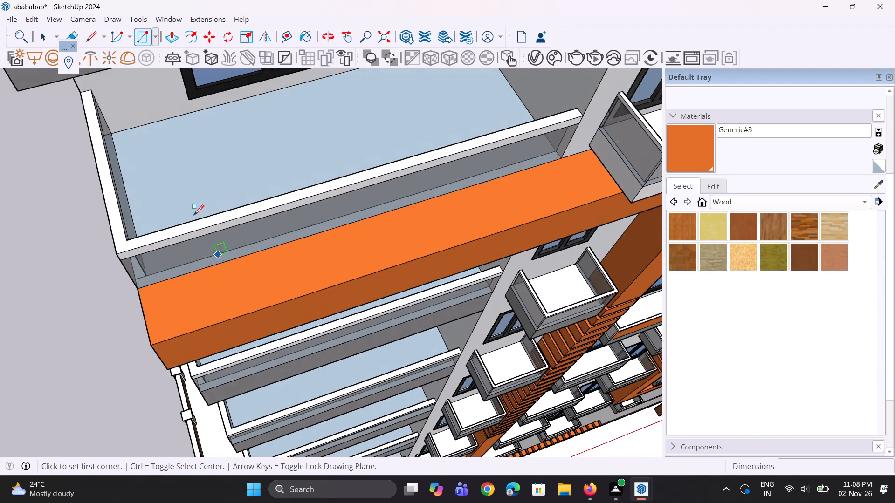
pyautogui.scroll(4, 191, 210)
pyautogui.click(167, 109)
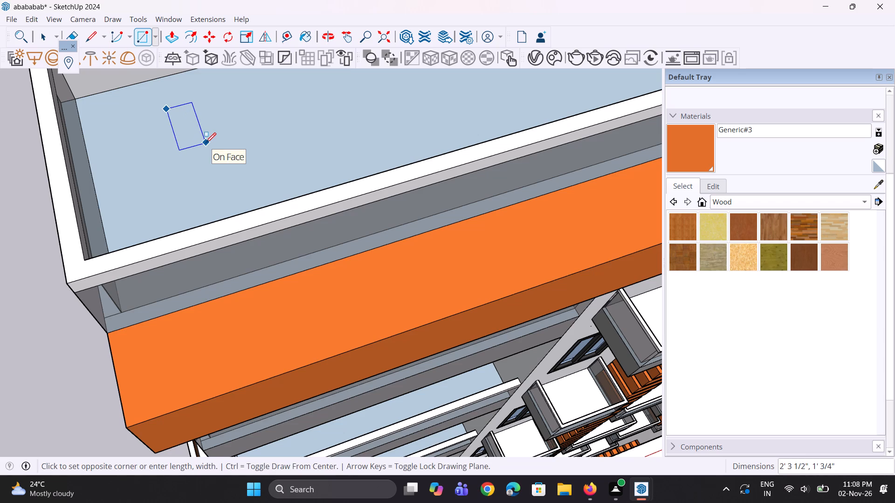
pyautogui.click(206, 143)
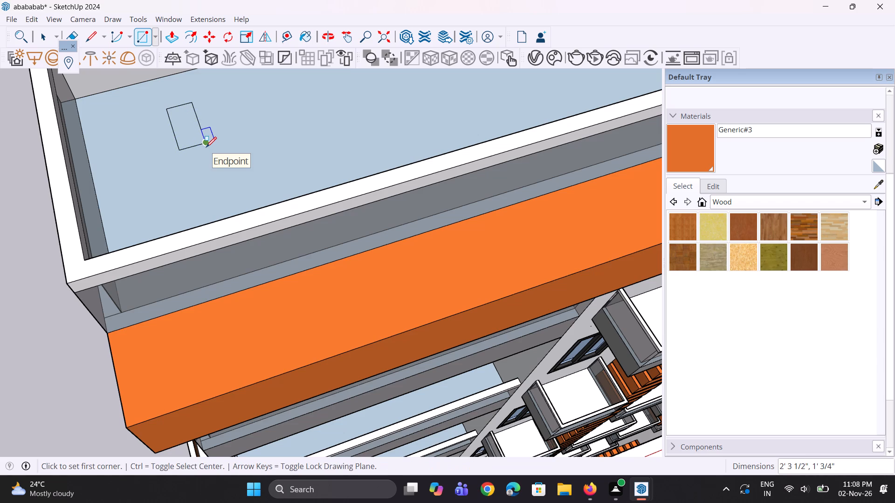
# Move the small rectangle across the balcony floor to near the outer front corner, clear of both parapets.
pyautogui.scroll(-4, 236, 135)
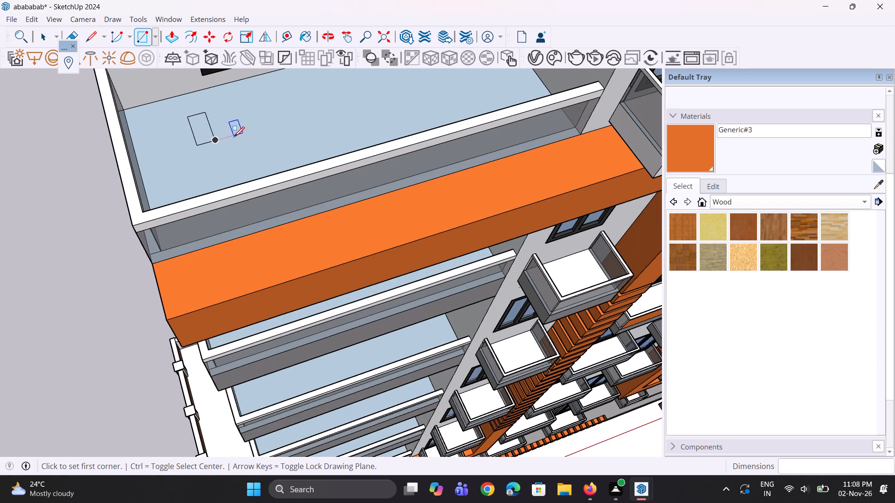
pyautogui.press('space')
pyautogui.click(208, 132)
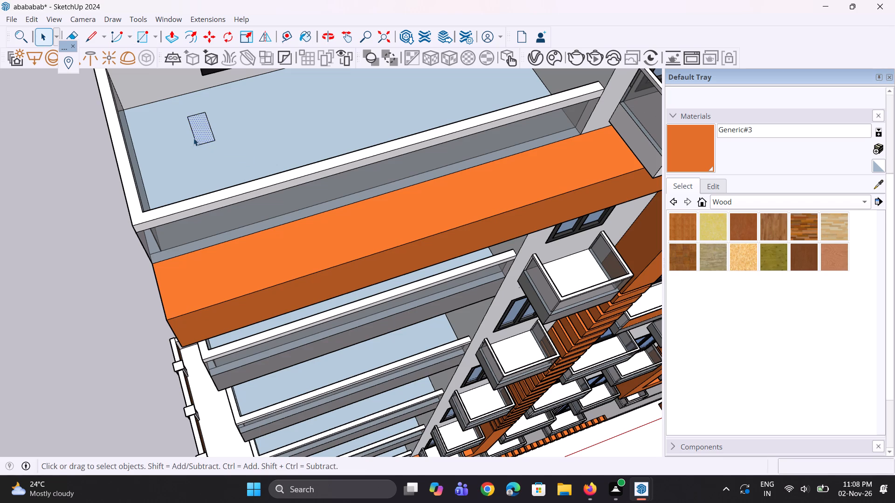
pyautogui.moveTo(193, 141); pyautogui.dragTo(215, 181, button='middle')
pyautogui.scroll(6, 195, 213)
pyautogui.press('m')
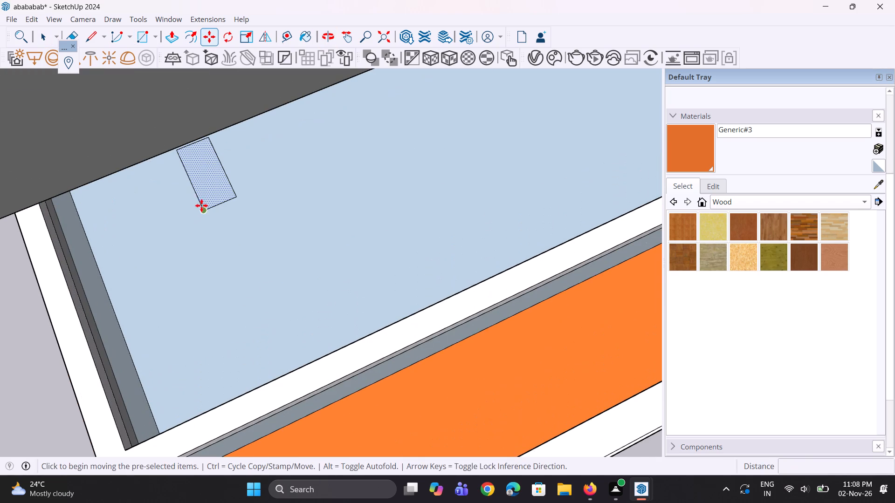
pyautogui.click(204, 194)
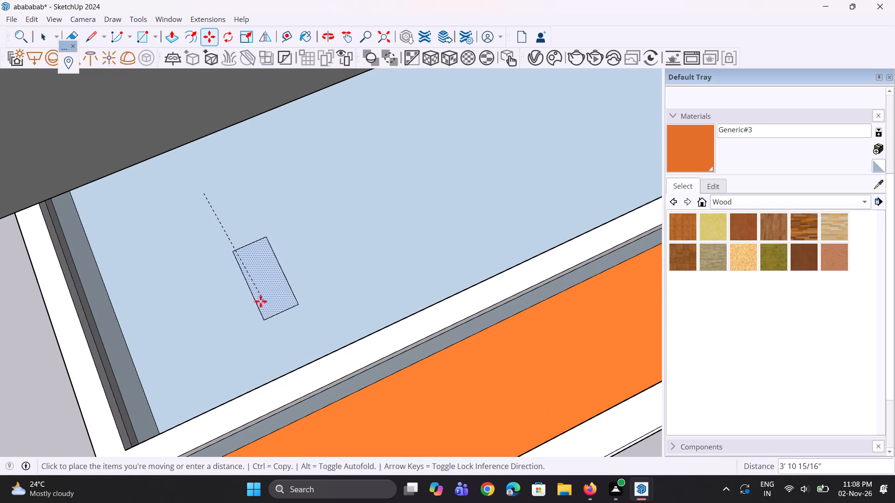
pyautogui.click(255, 301)
pyautogui.click(255, 297)
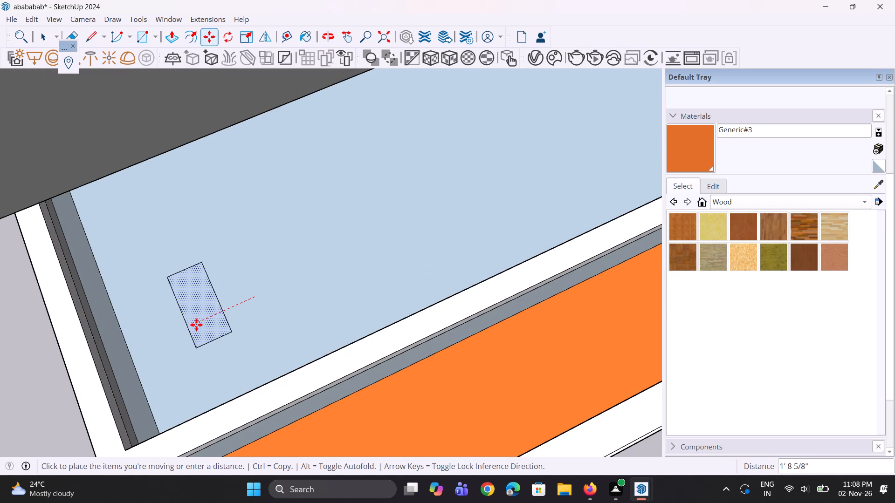
pyautogui.click(193, 332)
pyautogui.scroll(4, 193, 328)
pyautogui.click(193, 327)
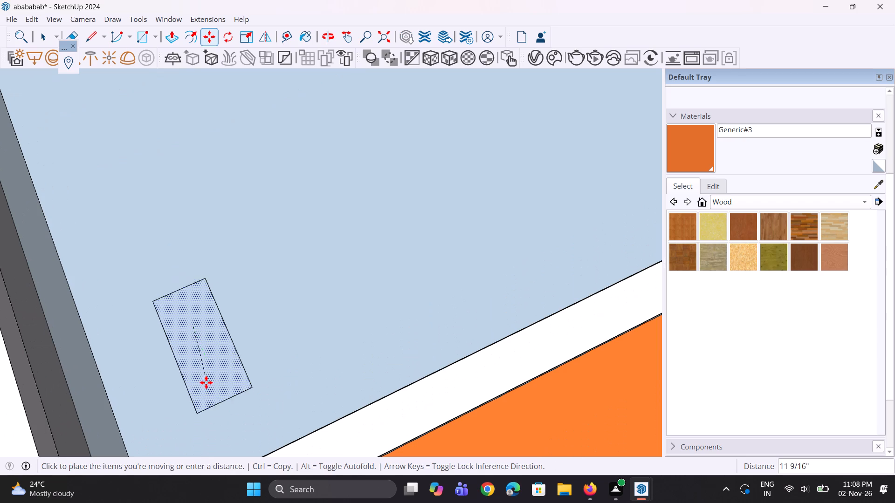
pyautogui.click(216, 390)
pyautogui.press('space')
pyautogui.scroll(-3, 220, 351)
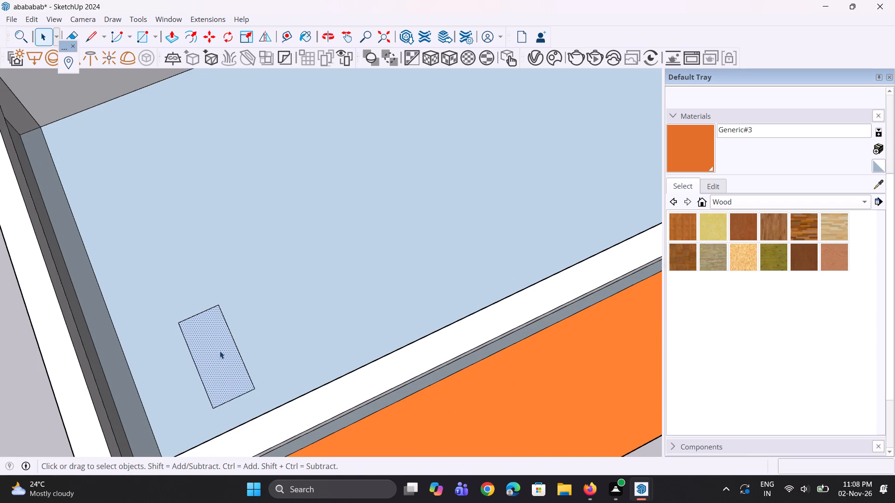
# Widen the rectangle by moving its long edge farthest from the side parapet outward about 1 11/16".
pyautogui.press('space')
pyautogui.click(248, 372)
pyautogui.scroll(2, 257, 401)
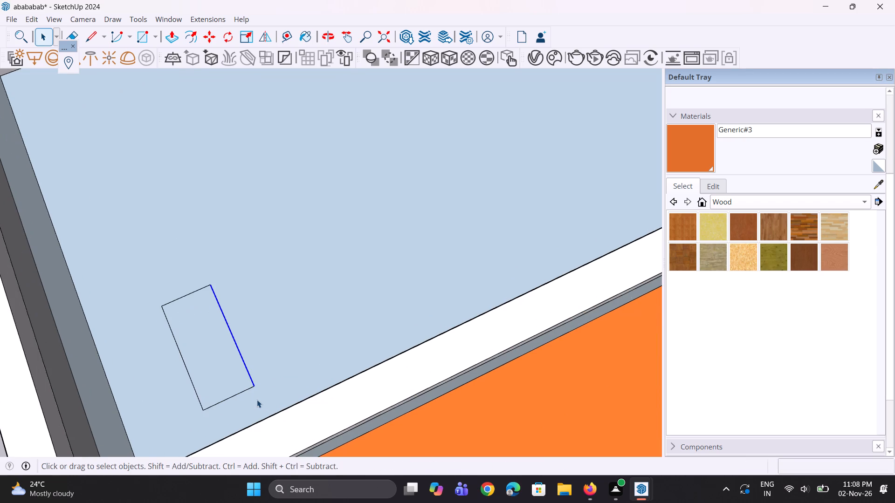
pyautogui.press('m')
pyautogui.scroll(3, 257, 400)
pyautogui.click(251, 378)
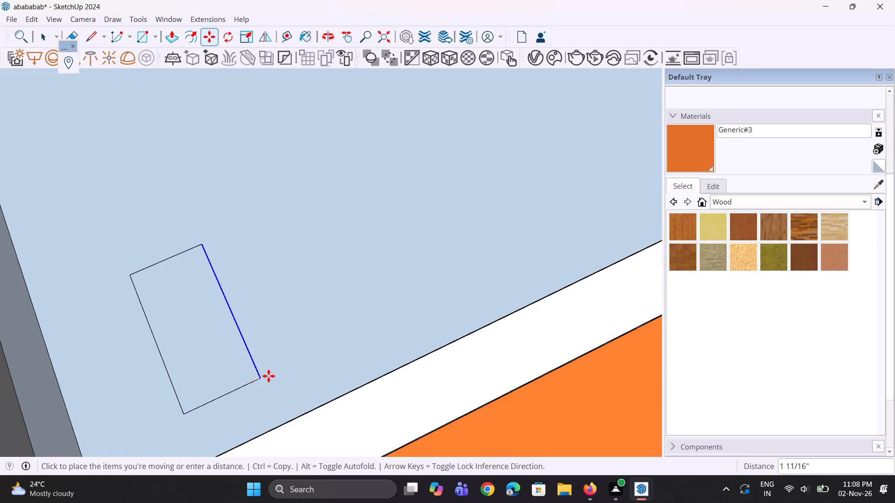
pyautogui.click(269, 375)
pyautogui.press('space')
# Shorten the rectangle by moving its short edge nearest the front parapet inward about 5".
pyautogui.click(238, 389)
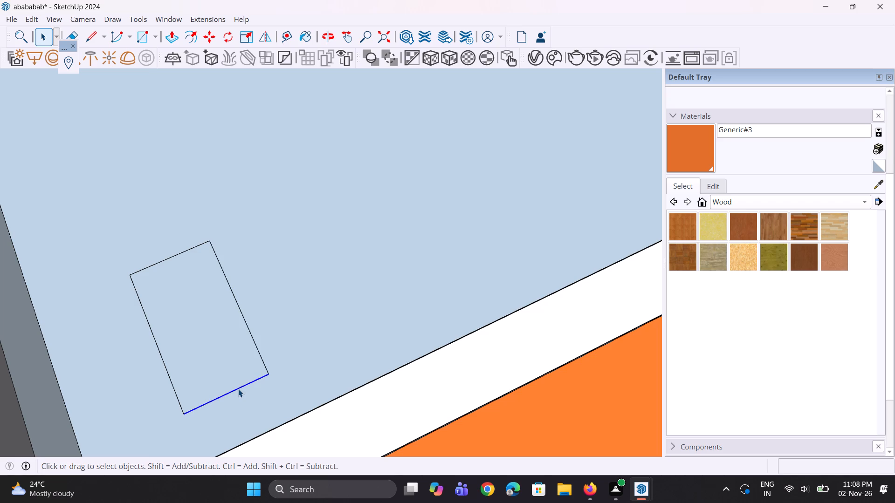
pyautogui.scroll(-3, 241, 374)
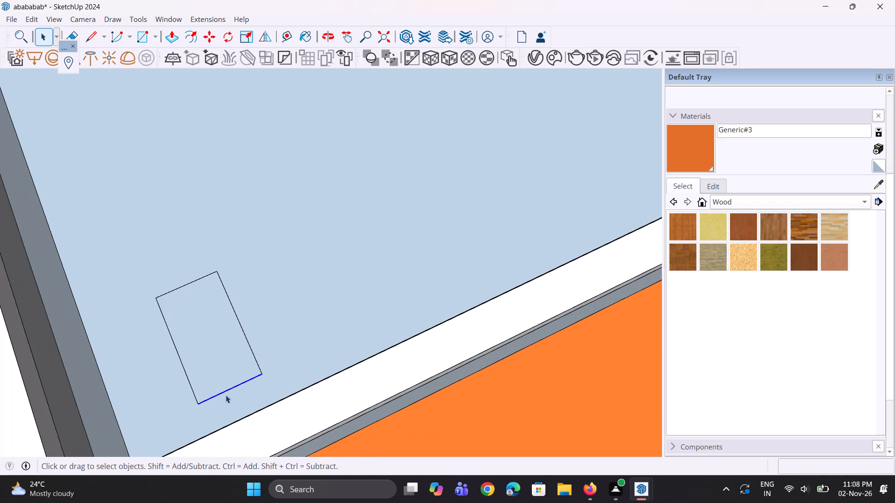
pyautogui.press('m')
pyautogui.scroll(2, 191, 401)
pyautogui.click(200, 400)
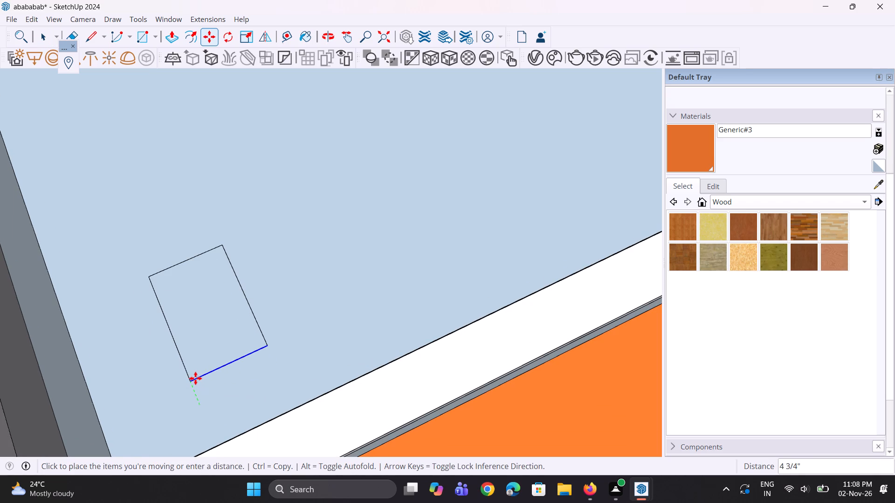
pyautogui.click(193, 374)
pyautogui.press('space')
# Copy the small rectangle's face from the top large balcony to the next large balcony below, near its outer front corner.
pyautogui.press('space')
pyautogui.click(200, 345)
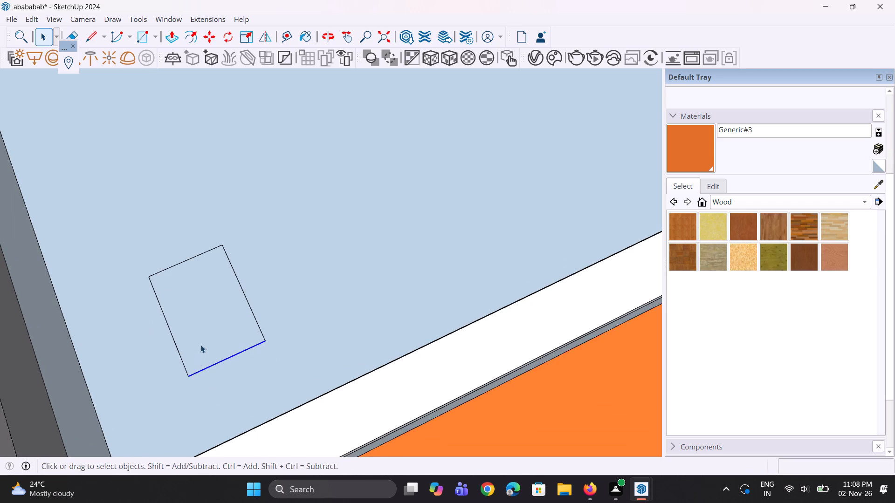
pyautogui.scroll(-4, 190, 334)
pyautogui.moveTo(198, 371); pyautogui.dragTo(222, 358, button='middle')
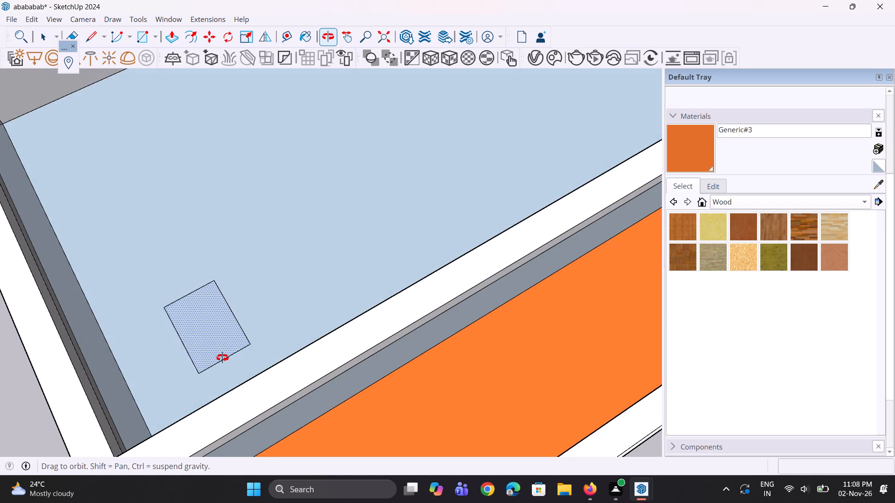
pyautogui.moveTo(222, 358); pyautogui.dragTo(222, 356, button='middle')
pyautogui.press('m')
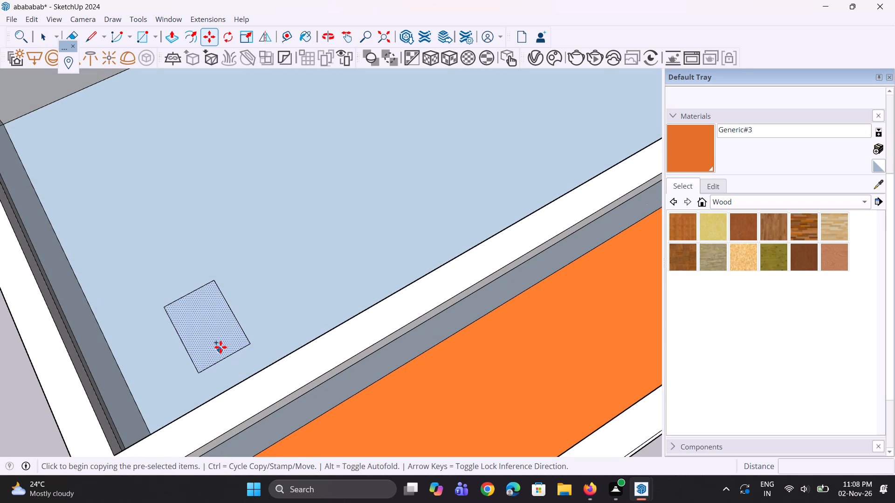
pyautogui.click(220, 338)
pyautogui.scroll(-15, 106, 273)
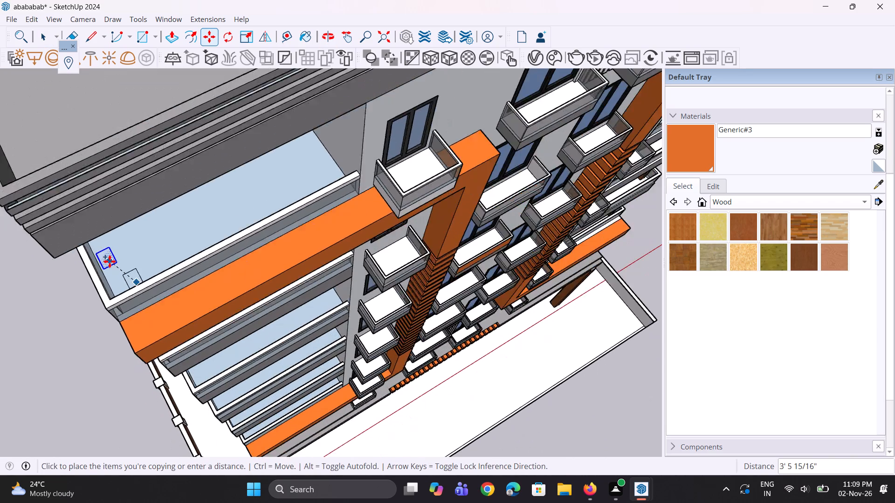
pyautogui.scroll(-2, 110, 261)
pyautogui.scroll(5, 169, 388)
pyautogui.scroll(-6, 171, 374)
pyautogui.moveTo(224, 339); pyautogui.dragTo(216, 278, button='middle')
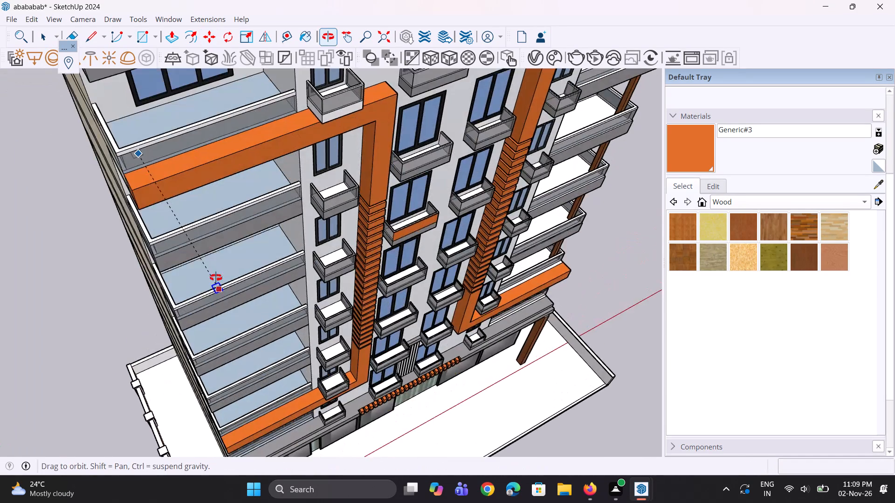
pyautogui.moveTo(216, 278); pyautogui.dragTo(216, 277, button='middle')
pyautogui.scroll(12, 166, 227)
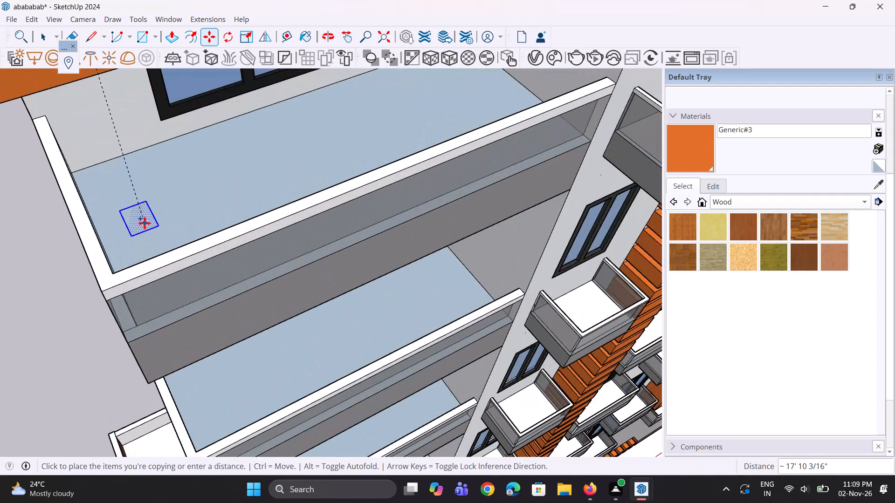
pyautogui.scroll(3, 156, 229)
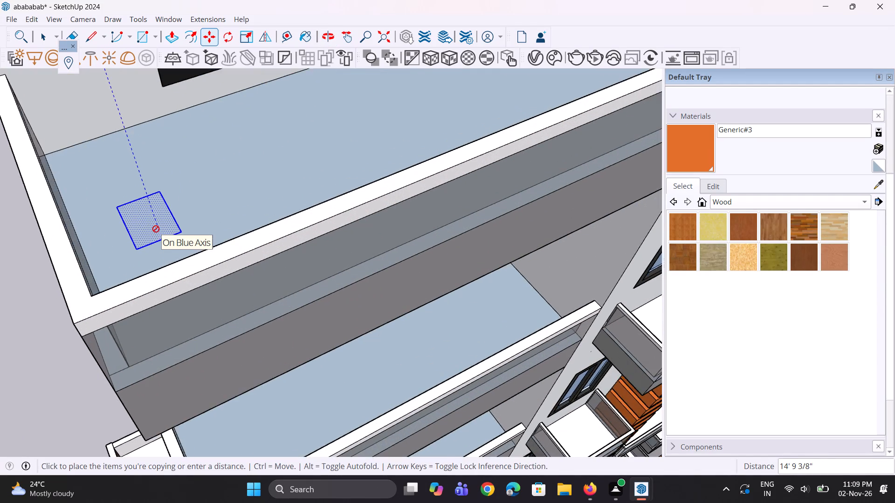
pyautogui.scroll(3, 156, 229)
pyautogui.moveTo(156, 229); pyautogui.dragTo(159, 268, button='middle')
pyautogui.scroll(6, 158, 276)
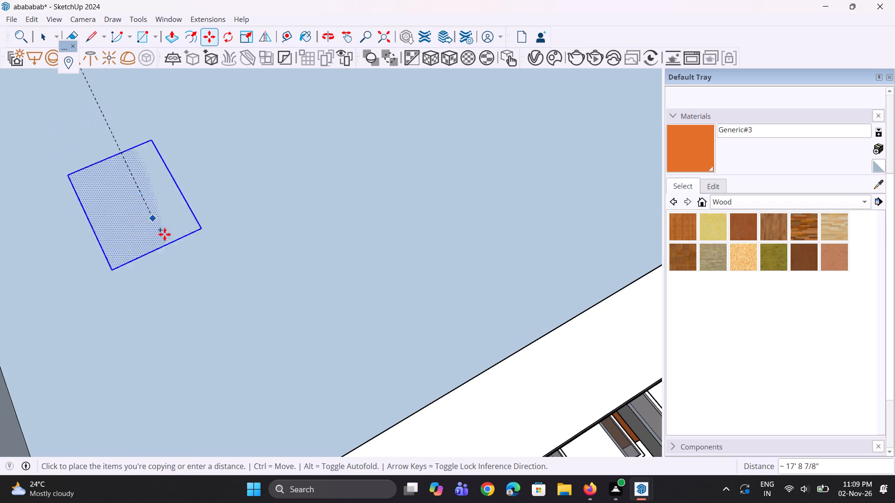
pyautogui.scroll(-5, 168, 239)
pyautogui.moveTo(168, 240); pyautogui.dragTo(216, 278, button='middle')
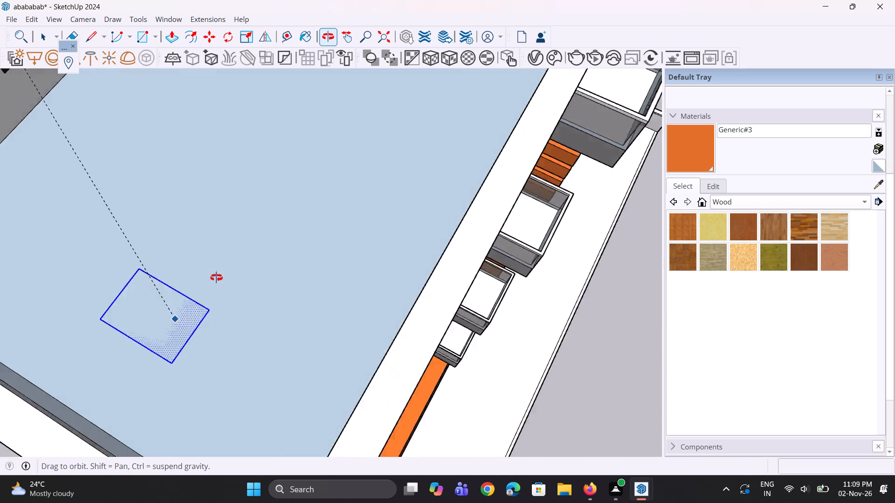
pyautogui.moveTo(216, 278); pyautogui.dragTo(0, 274, button='middle')
pyautogui.scroll(-5, 199, 221)
pyautogui.scroll(-5, 230, 269)
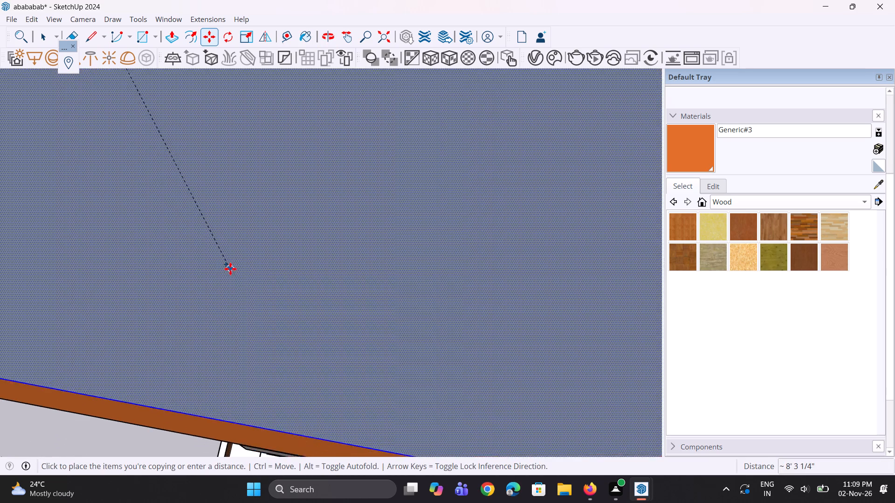
pyautogui.moveTo(147, 367); pyautogui.dragTo(208, 210, button='middle')
pyautogui.scroll(-19, 228, 193)
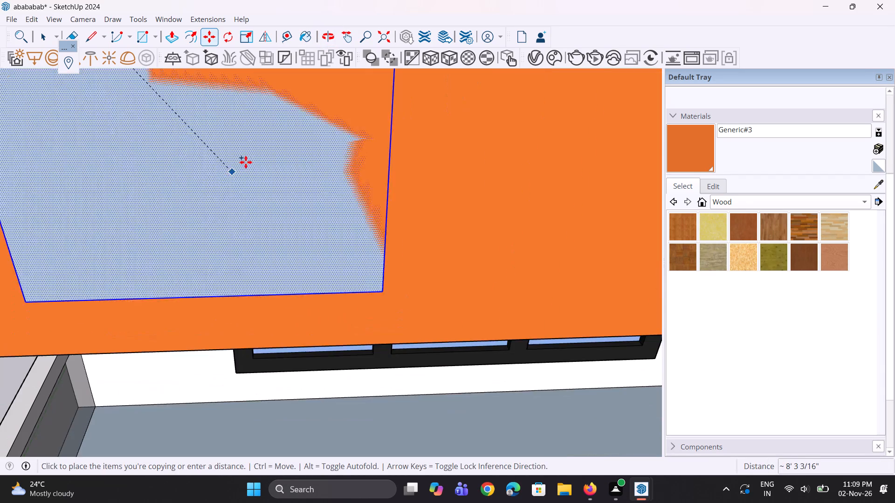
pyautogui.scroll(-18, 246, 162)
pyautogui.scroll(-6, 179, 216)
pyautogui.moveTo(282, 319); pyautogui.dragTo(216, 343, button='middle')
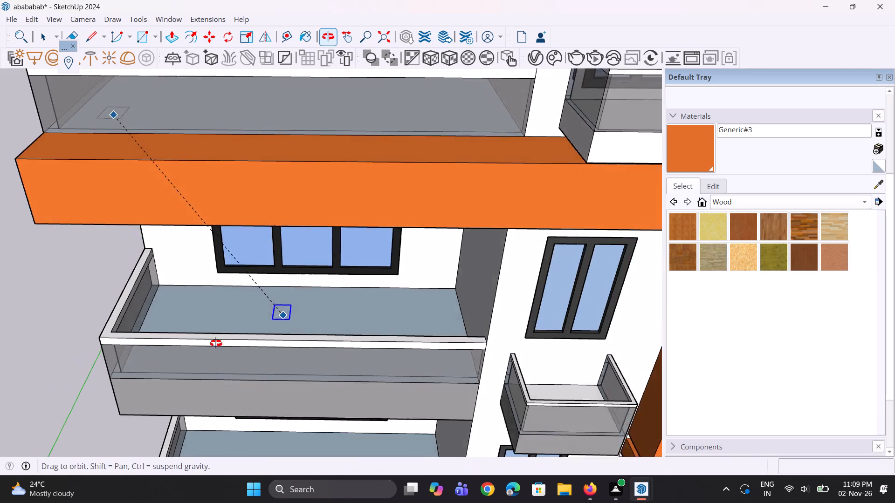
pyautogui.moveTo(216, 343); pyautogui.dragTo(203, 340, button='middle')
pyautogui.scroll(7, 173, 316)
pyautogui.scroll(7, 300, 265)
pyautogui.moveTo(298, 285); pyautogui.dragTo(231, 308, button='middle')
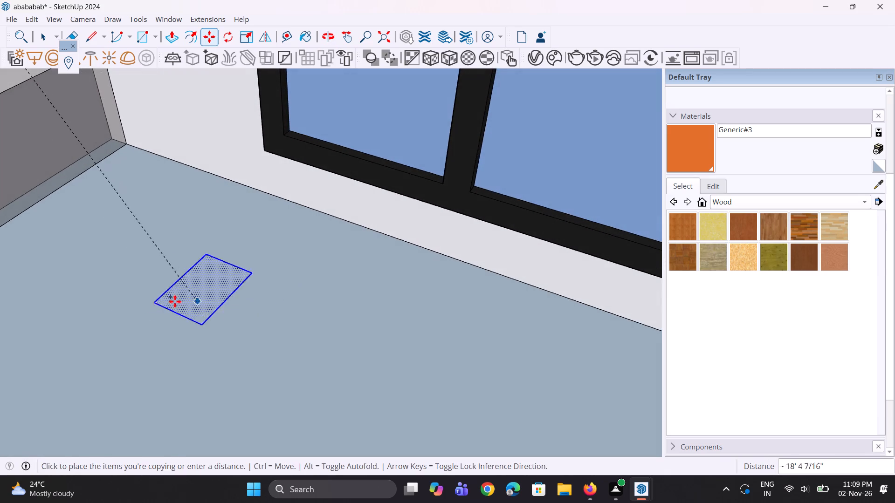
pyautogui.scroll(-5, 170, 285)
pyautogui.moveTo(324, 228); pyautogui.dragTo(360, 150, button='middle')
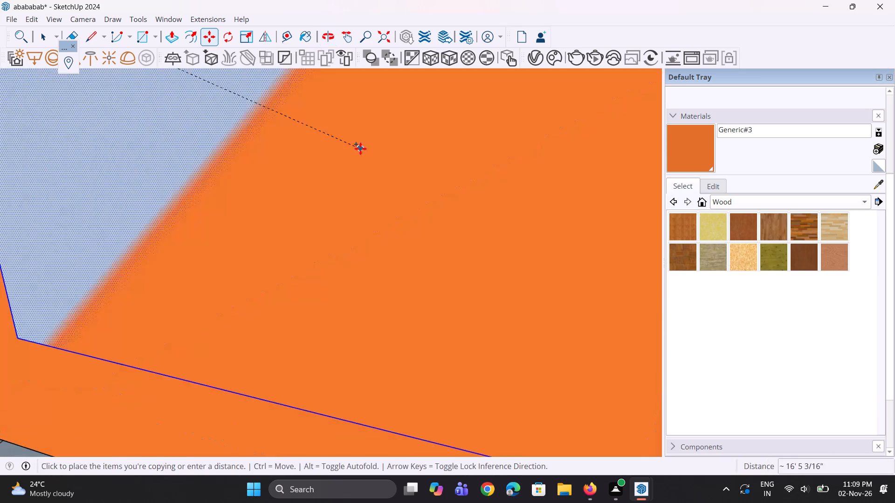
pyautogui.scroll(-18, 360, 149)
pyautogui.scroll(-13, 377, 121)
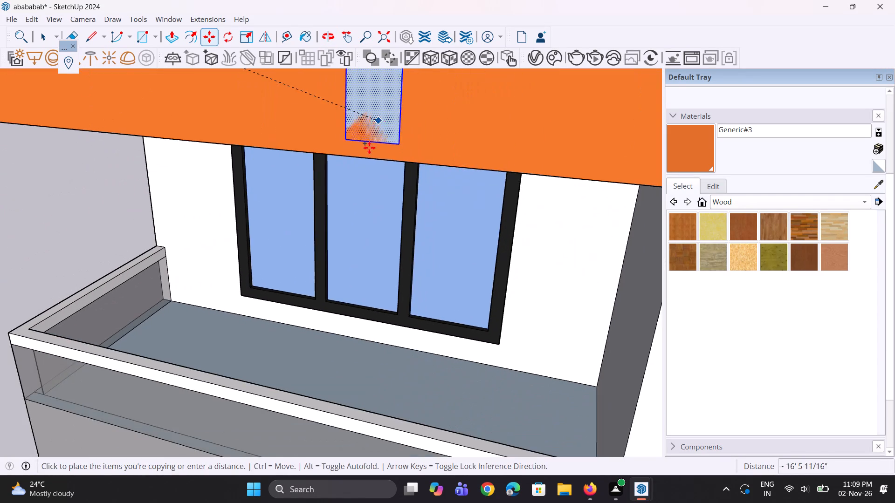
pyautogui.scroll(11, 234, 385)
pyautogui.scroll(-11, 322, 272)
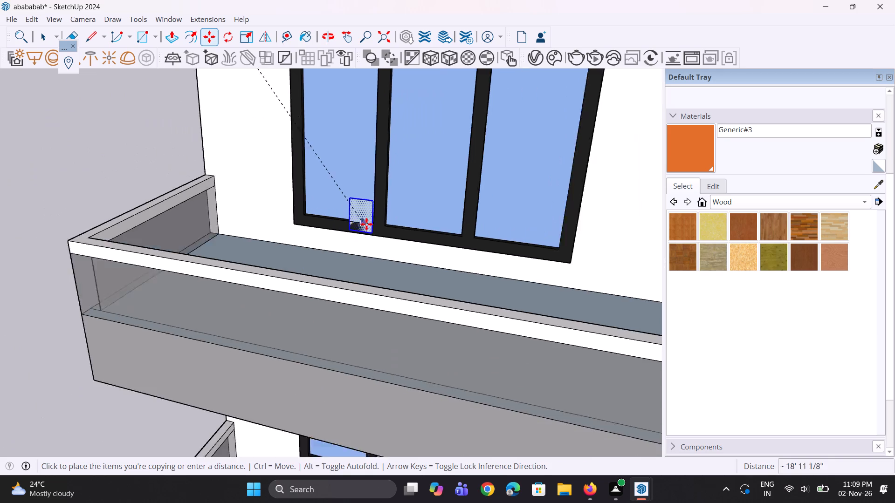
pyautogui.scroll(-2, 366, 224)
pyautogui.moveTo(362, 341); pyautogui.dragTo(314, 372, button='middle')
pyautogui.scroll(6, 330, 320)
pyautogui.scroll(4, 392, 246)
pyautogui.moveTo(392, 246); pyautogui.dragTo(349, 291, button='middle')
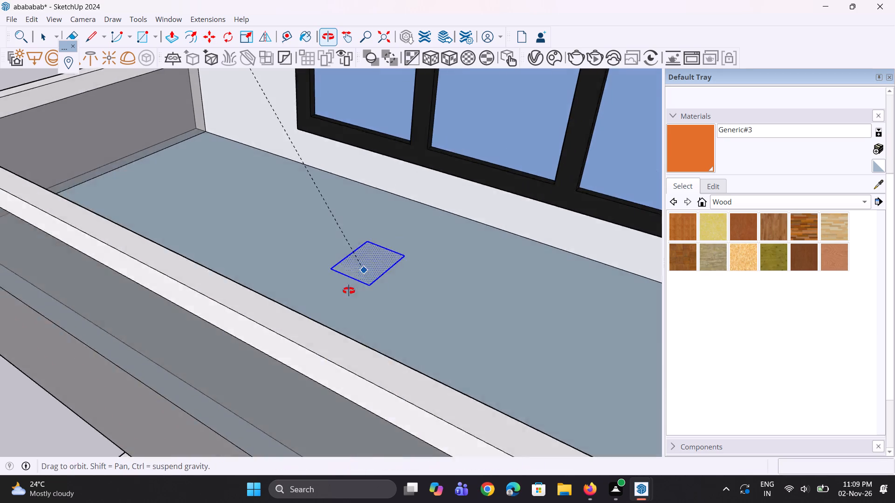
pyautogui.moveTo(349, 291); pyautogui.dragTo(347, 294, button='middle')
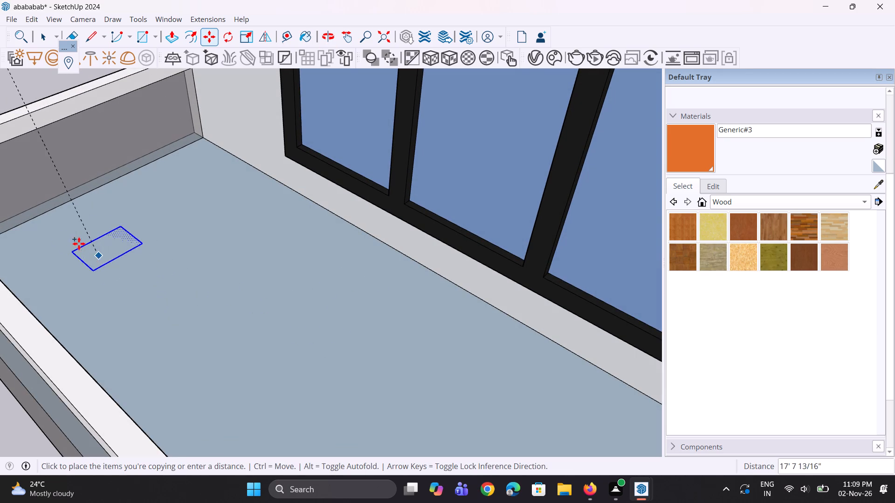
pyautogui.moveTo(34, 254); pyautogui.dragTo(30, 256)
# Examine how the copied rectangle sits relative to the floor and parapets of the second large balcony from the top.
pyautogui.scroll(-5, 164, 234)
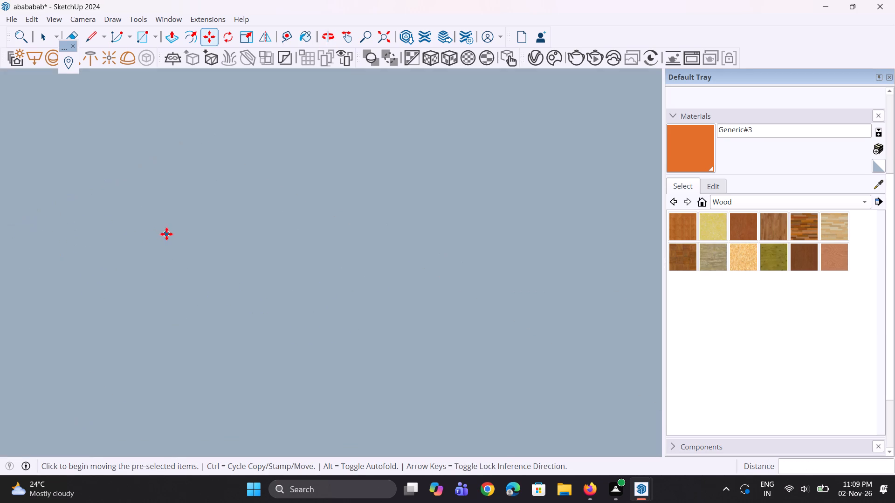
pyautogui.moveTo(136, 257); pyautogui.dragTo(246, 224, button='middle')
pyautogui.click(390, 31)
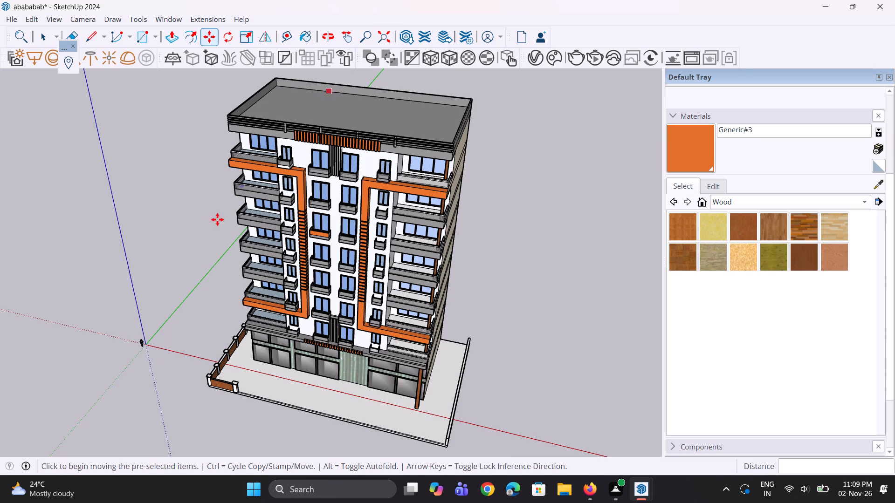
pyautogui.moveTo(157, 328); pyautogui.dragTo(194, 271, button='middle')
pyautogui.scroll(5, 216, 228)
pyautogui.scroll(5, 296, 169)
pyautogui.scroll(8, 260, 140)
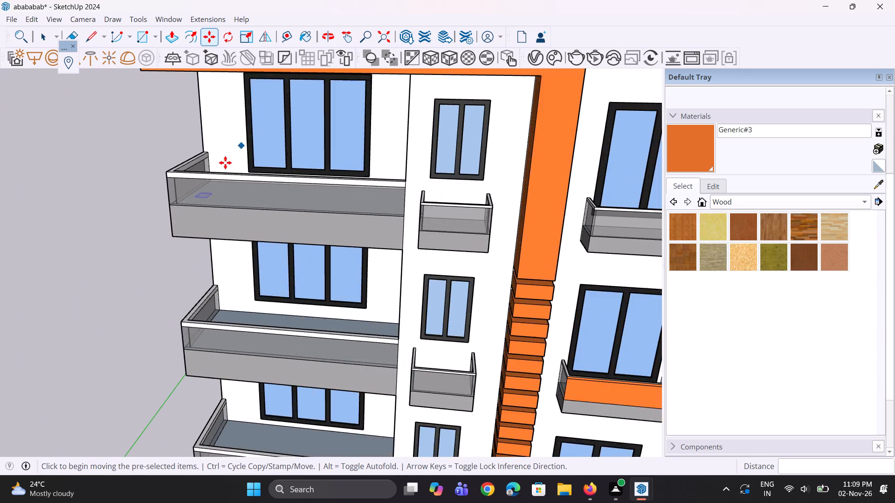
pyautogui.scroll(7, 225, 163)
pyautogui.scroll(6, 170, 224)
pyautogui.moveTo(154, 257); pyautogui.dragTo(179, 357, button='middle')
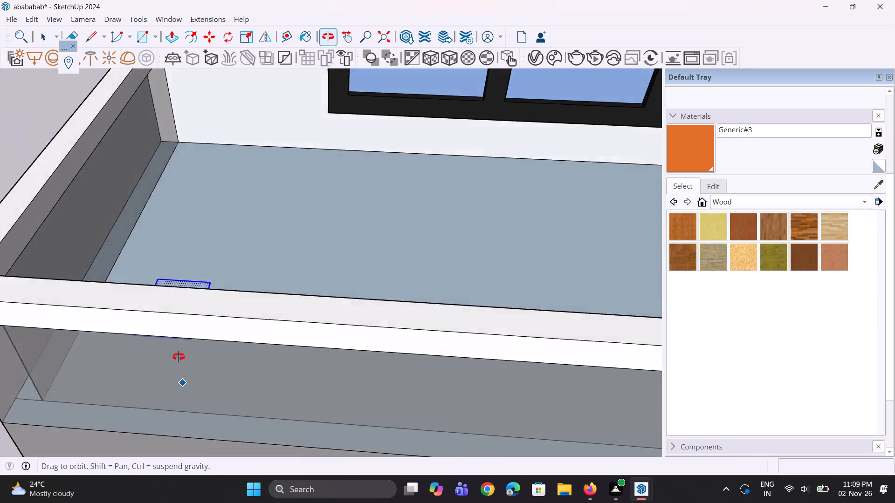
pyautogui.moveTo(179, 357); pyautogui.dragTo(195, 406, button='middle')
pyautogui.moveTo(187, 364); pyautogui.dragTo(223, 357, button='middle')
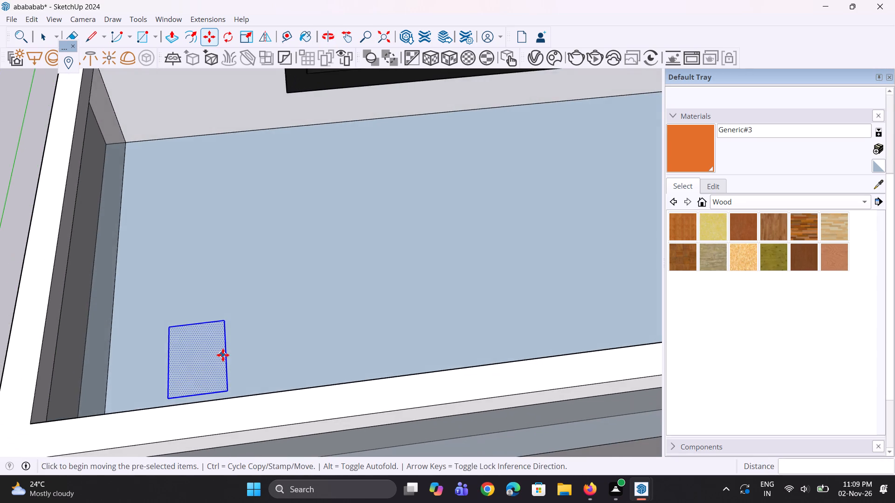
pyautogui.scroll(-5, 223, 355)
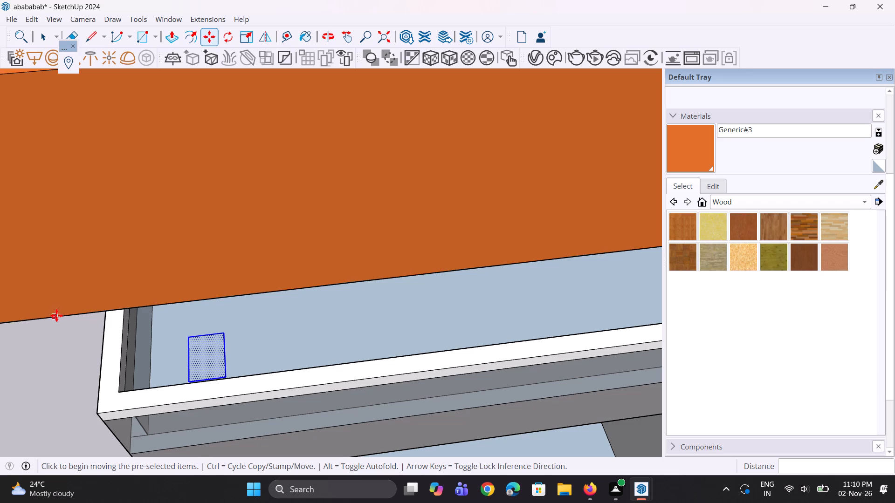
pyautogui.scroll(-4, 97, 251)
pyautogui.scroll(10, 220, 360)
pyautogui.moveTo(222, 360); pyautogui.dragTo(0, 309, button='middle')
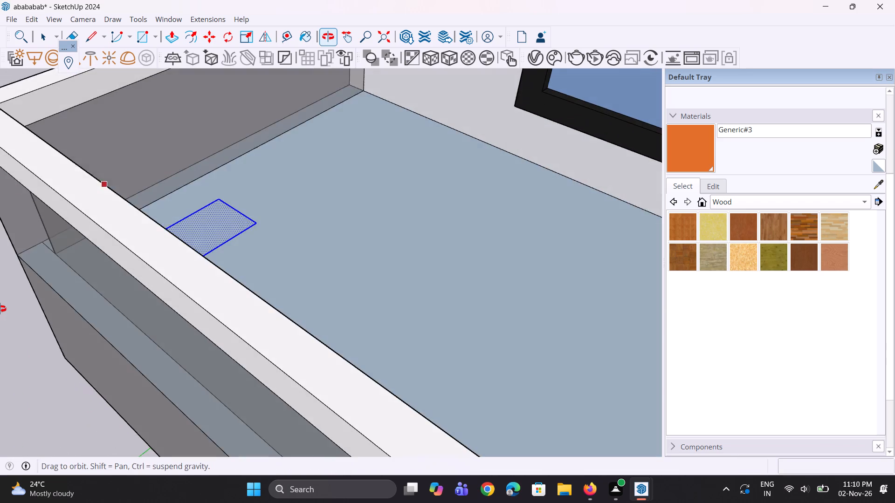
pyautogui.moveTo(0, 309); pyautogui.dragTo(0, 298, button='middle')
pyautogui.scroll(-5, 291, 239)
pyautogui.moveTo(348, 256); pyautogui.dragTo(281, 251, button='middle')
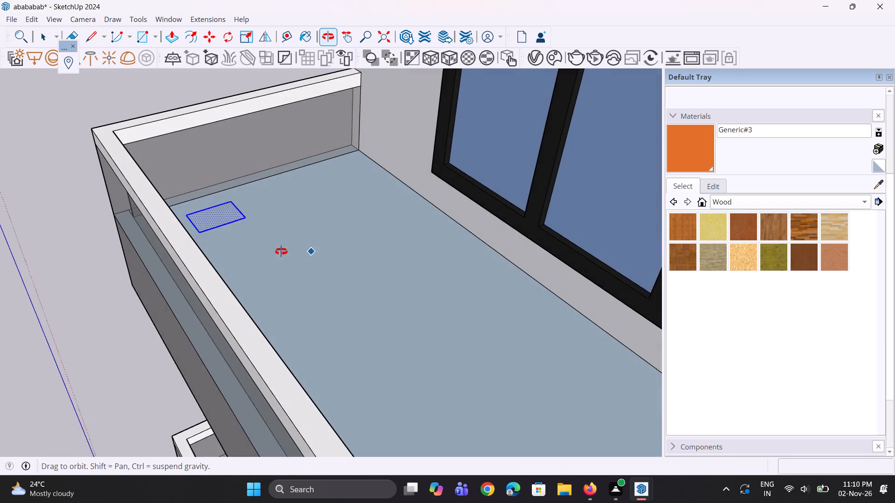
pyautogui.moveTo(281, 251); pyautogui.dragTo(279, 250, button='middle')
pyautogui.scroll(7, 263, 245)
pyautogui.moveTo(189, 221); pyautogui.dragTo(133, 155, button='middle')
pyautogui.scroll(3, 158, 176)
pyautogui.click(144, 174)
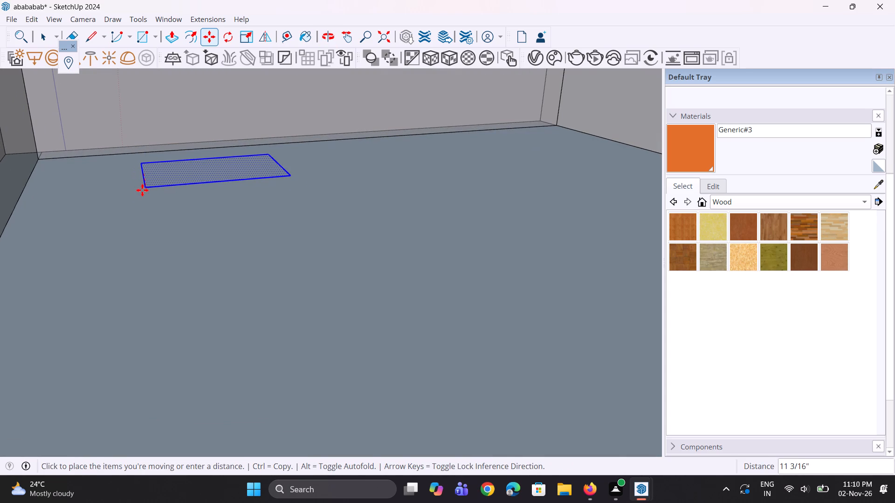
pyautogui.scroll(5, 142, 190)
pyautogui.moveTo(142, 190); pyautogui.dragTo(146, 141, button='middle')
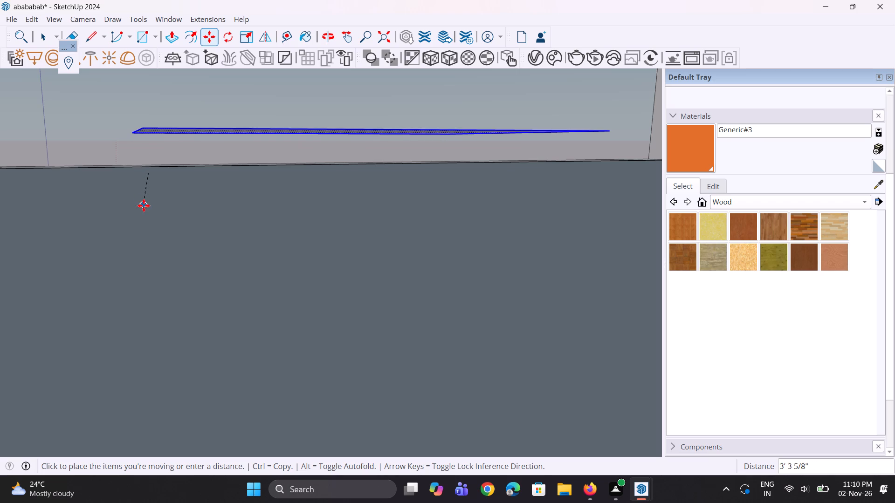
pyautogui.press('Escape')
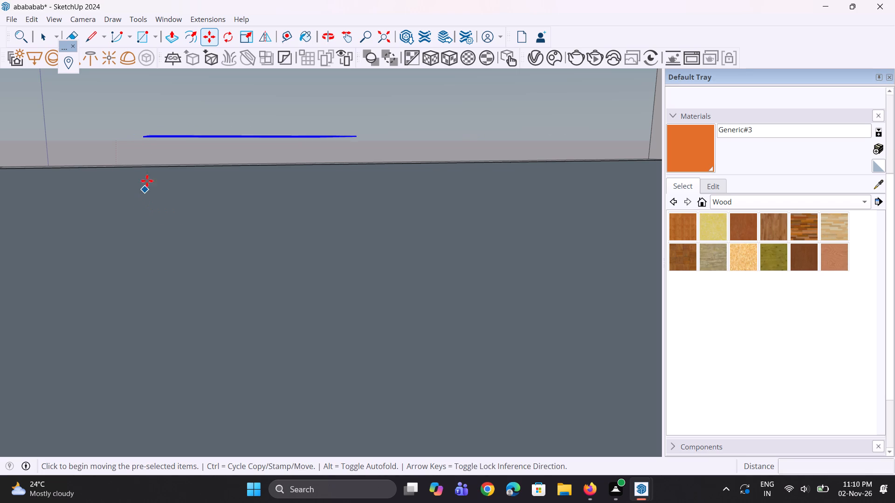
# Lower the copied rectangle straight down along the blue axis onto the second large balcony's floor.
pyautogui.scroll(2, 155, 148)
pyautogui.click(153, 134)
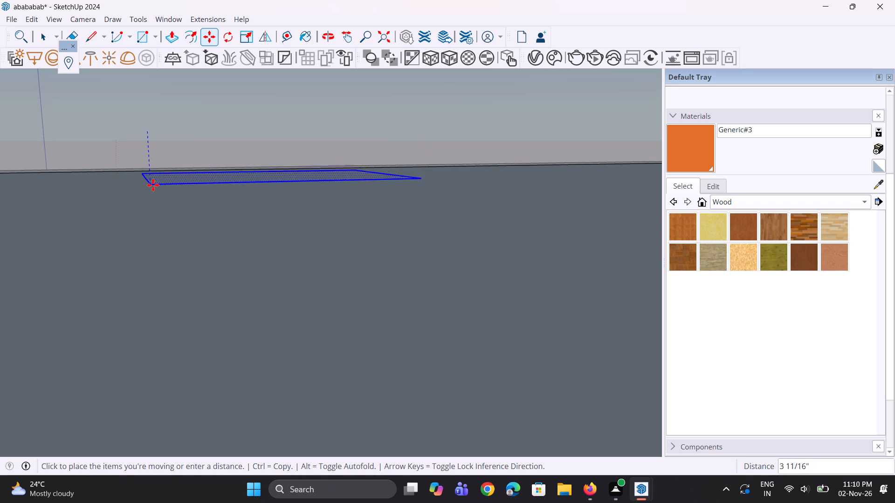
pyautogui.click(153, 198)
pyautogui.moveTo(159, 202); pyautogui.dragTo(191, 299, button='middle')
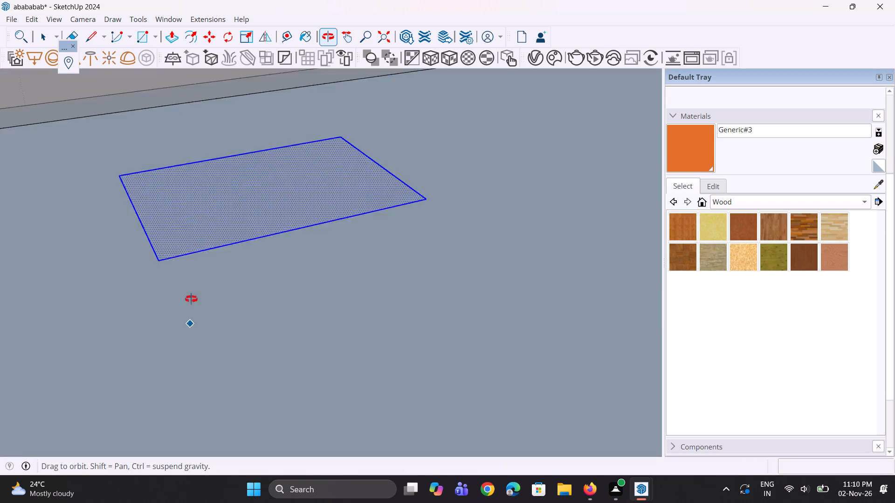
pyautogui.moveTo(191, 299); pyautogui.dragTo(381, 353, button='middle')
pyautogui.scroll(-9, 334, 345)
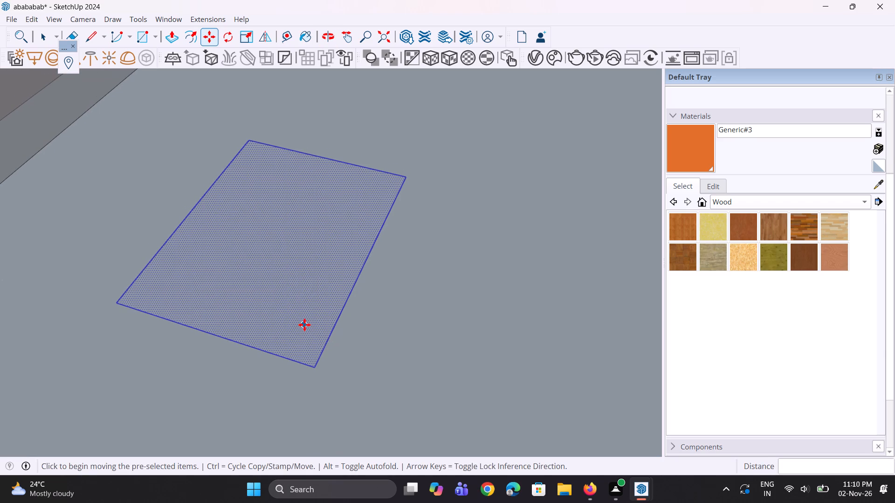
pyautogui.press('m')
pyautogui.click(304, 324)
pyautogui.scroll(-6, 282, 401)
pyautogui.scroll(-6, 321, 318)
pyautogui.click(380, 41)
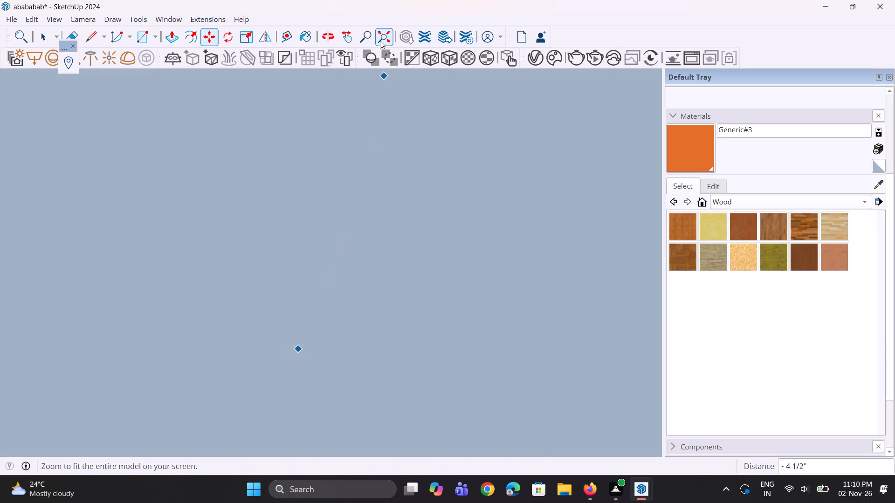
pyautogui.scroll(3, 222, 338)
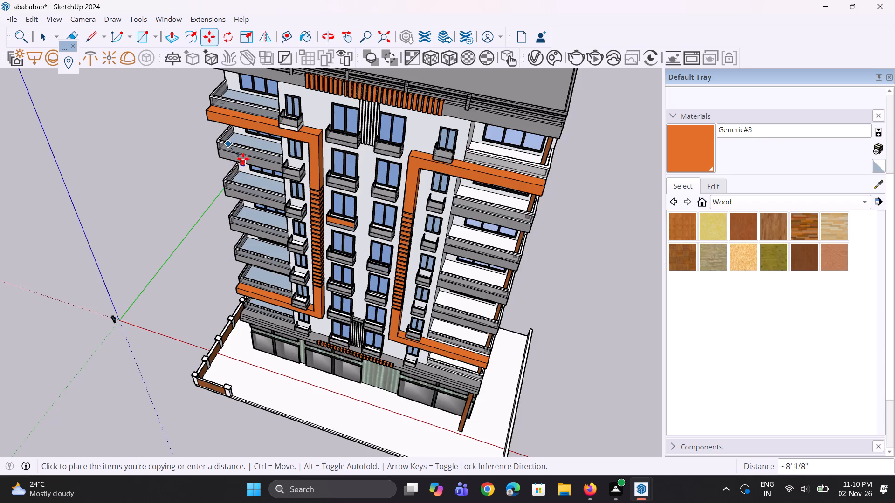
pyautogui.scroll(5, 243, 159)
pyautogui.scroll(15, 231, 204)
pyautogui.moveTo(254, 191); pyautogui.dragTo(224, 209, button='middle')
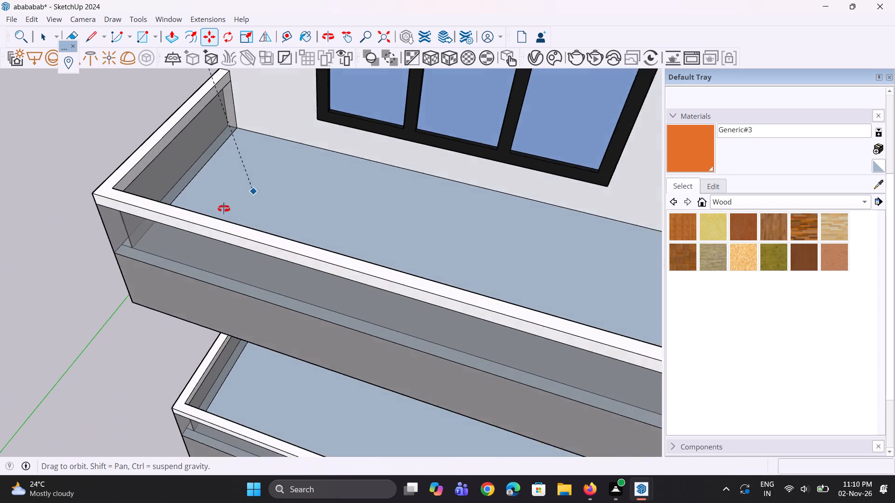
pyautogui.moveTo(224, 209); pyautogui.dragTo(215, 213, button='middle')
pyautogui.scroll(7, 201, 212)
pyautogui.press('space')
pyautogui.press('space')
# Copy the small rectangle's face from the second large balcony about 14' 6" down the blue axis to the third large balcony.
pyautogui.scroll(-5, 232, 295)
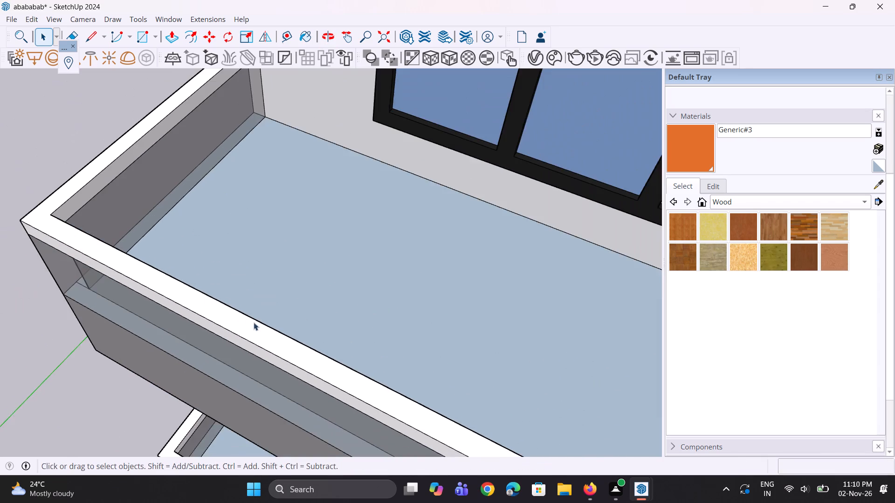
pyautogui.scroll(-18, 306, 326)
pyautogui.scroll(9, 303, 258)
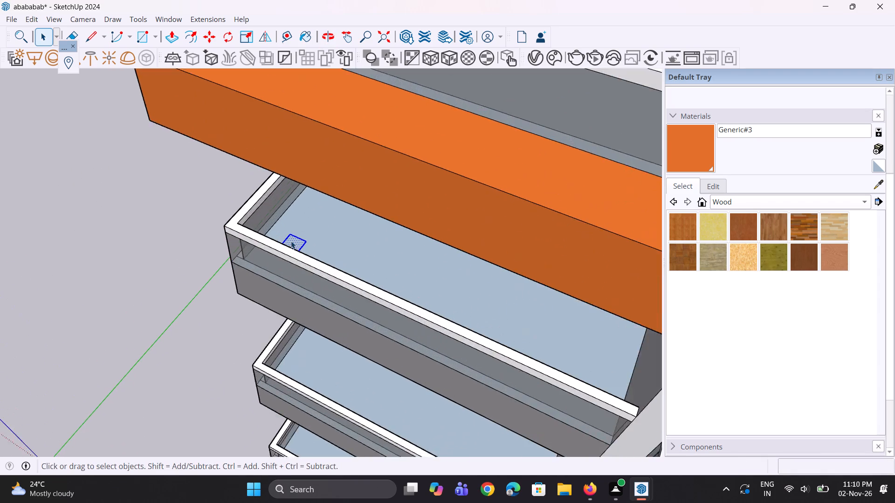
pyautogui.scroll(3, 291, 241)
pyautogui.click(292, 243)
pyautogui.scroll(8, 292, 243)
pyautogui.click(292, 243)
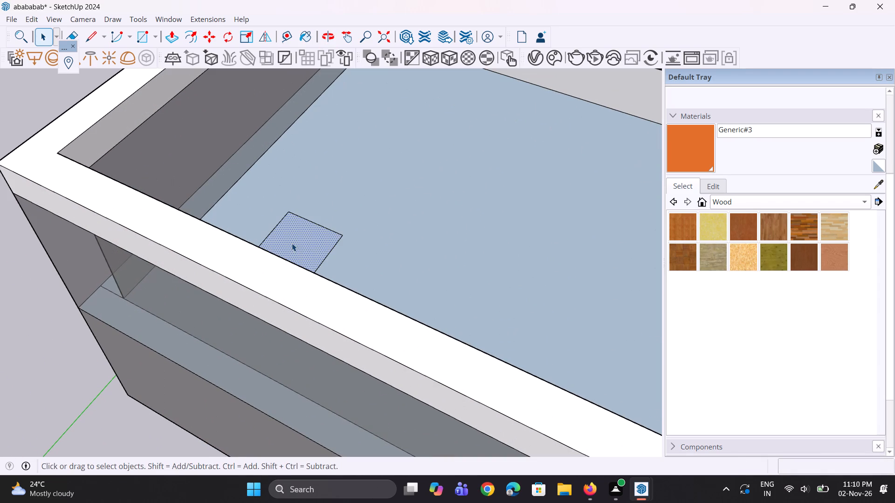
pyautogui.press('m')
pyautogui.click(292, 244)
pyautogui.scroll(-7, 344, 224)
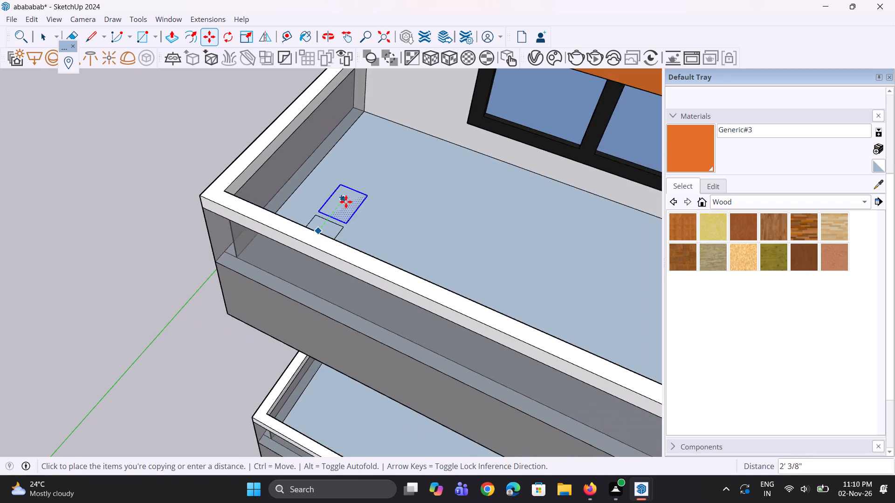
pyautogui.scroll(-7, 346, 202)
pyautogui.scroll(6, 328, 399)
pyautogui.scroll(9, 352, 286)
pyautogui.moveTo(356, 212); pyautogui.dragTo(348, 218, button='middle')
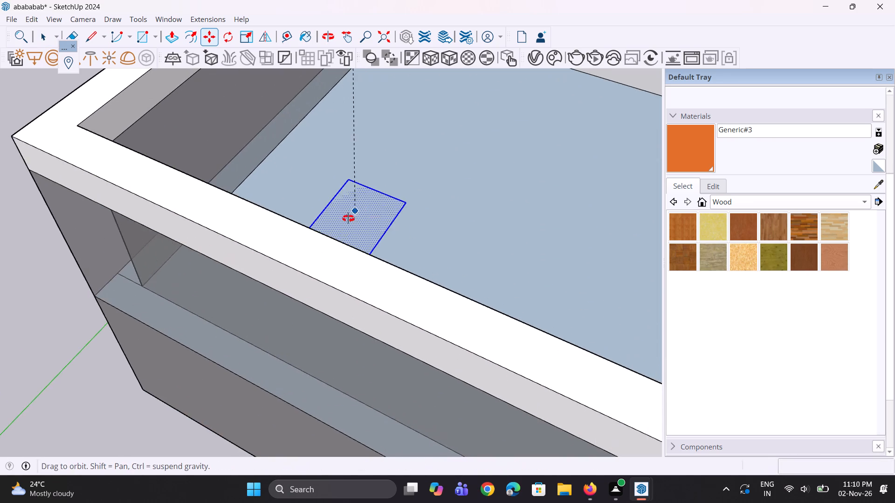
pyautogui.moveTo(348, 218); pyautogui.dragTo(97, 127, button='middle')
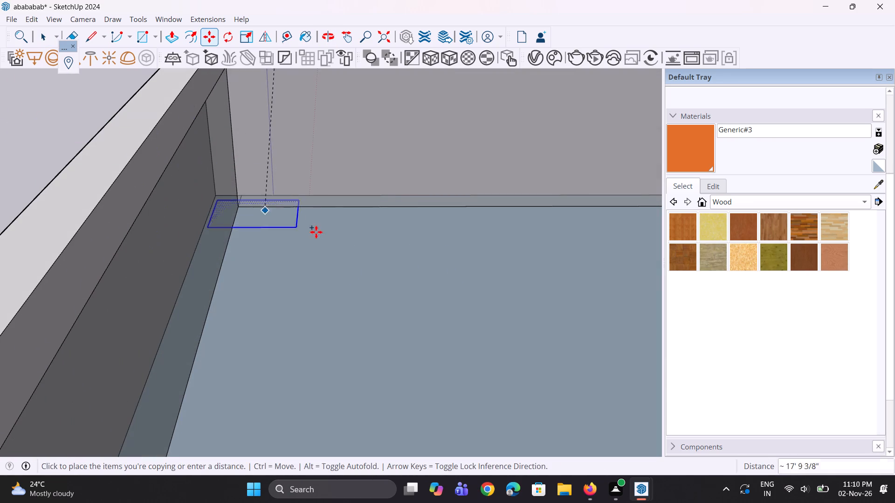
pyautogui.moveTo(341, 276); pyautogui.dragTo(347, 236, button='middle')
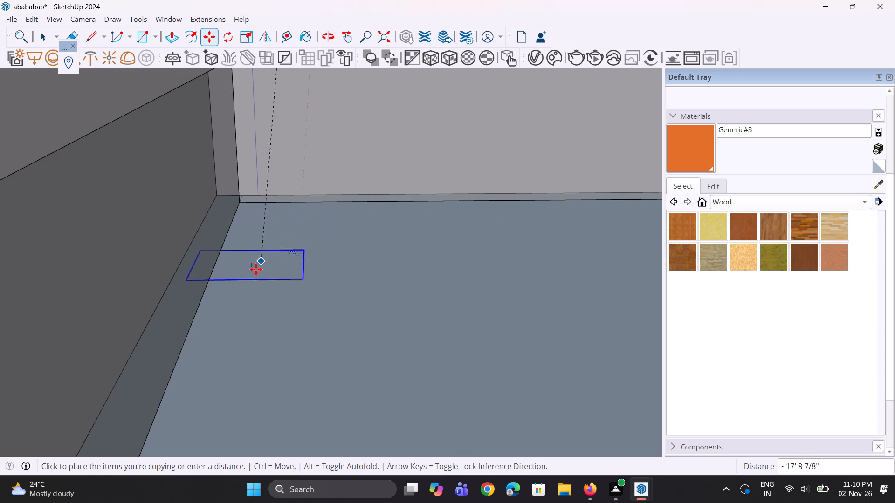
pyautogui.moveTo(268, 263); pyautogui.dragTo(580, 436, button='middle')
pyautogui.scroll(1, 580, 436)
pyautogui.scroll(-5, 562, 267)
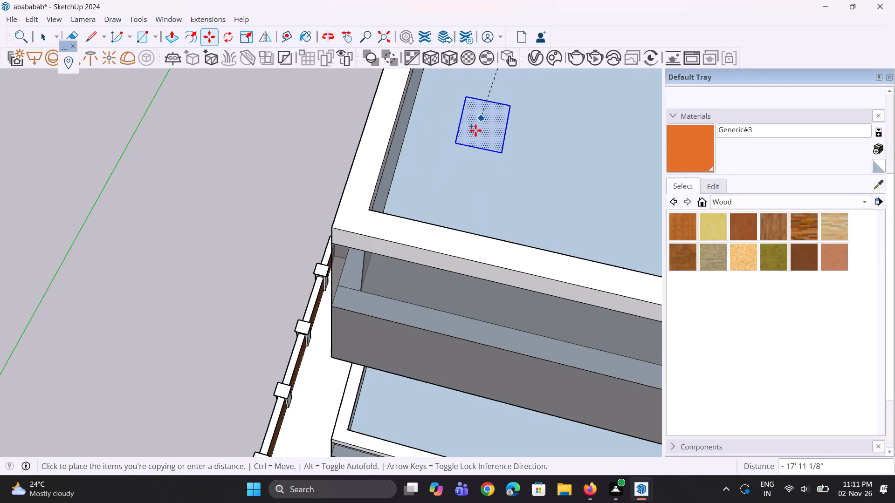
pyautogui.scroll(-16, 385, 311)
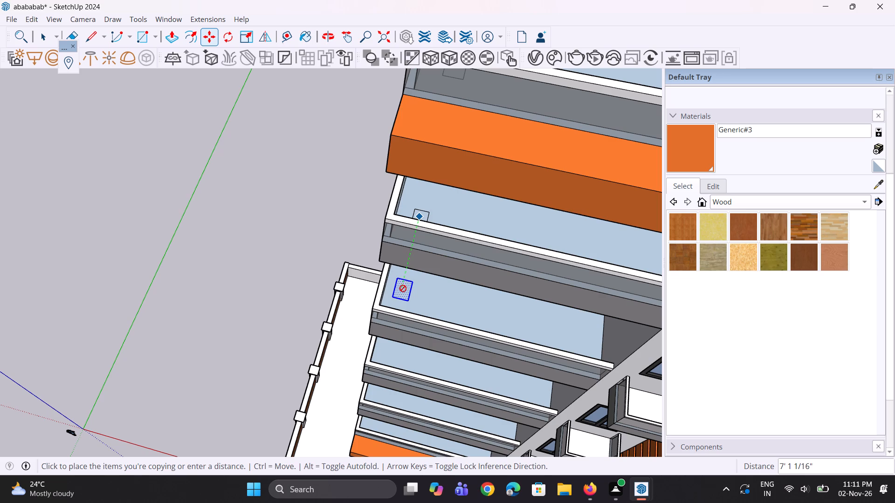
pyautogui.scroll(8, 399, 292)
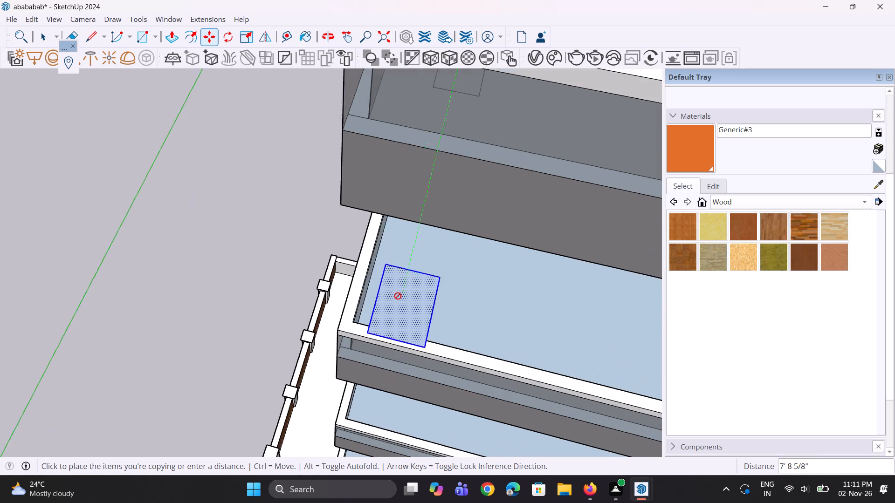
pyautogui.scroll(4, 398, 296)
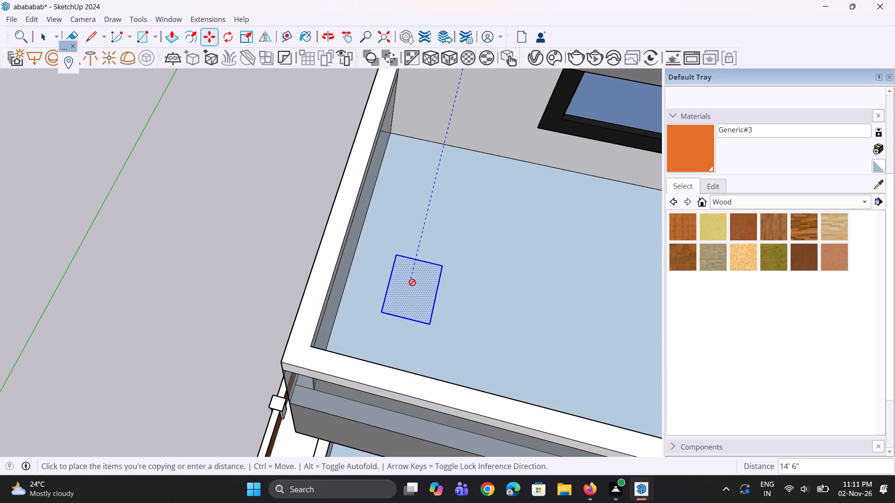
pyautogui.click(412, 282)
# Lower the copied rectangle about 3' straight down along the blue axis onto the third large balcony's floor.
pyautogui.scroll(1, 501, 328)
pyautogui.moveTo(497, 327); pyautogui.dragTo(265, 264, button='middle')
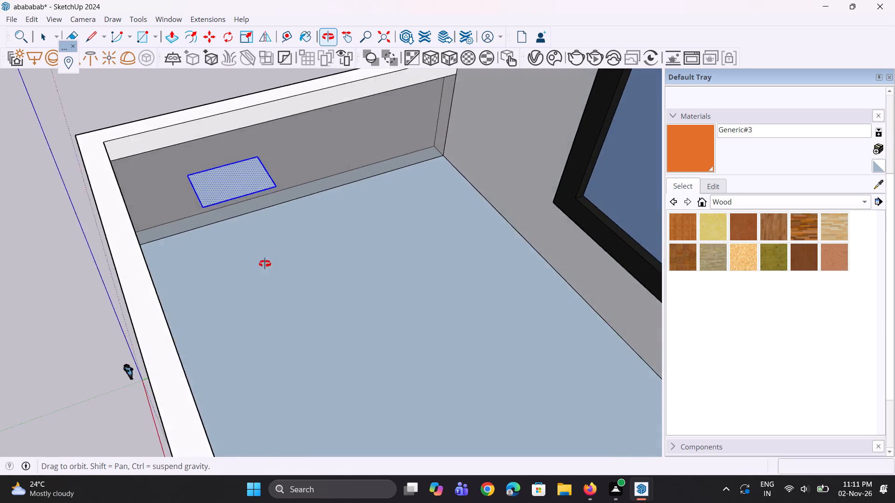
pyautogui.moveTo(265, 264); pyautogui.dragTo(246, 257, button='middle')
pyautogui.scroll(2, 180, 215)
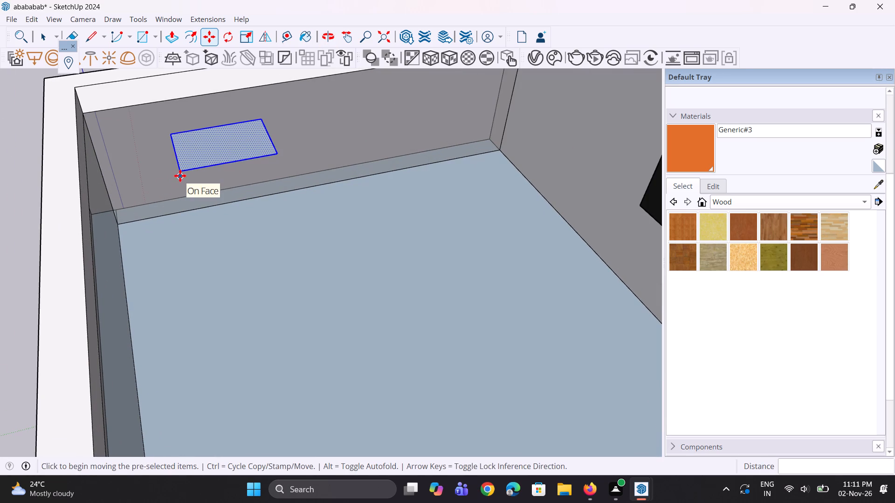
pyautogui.click(180, 176)
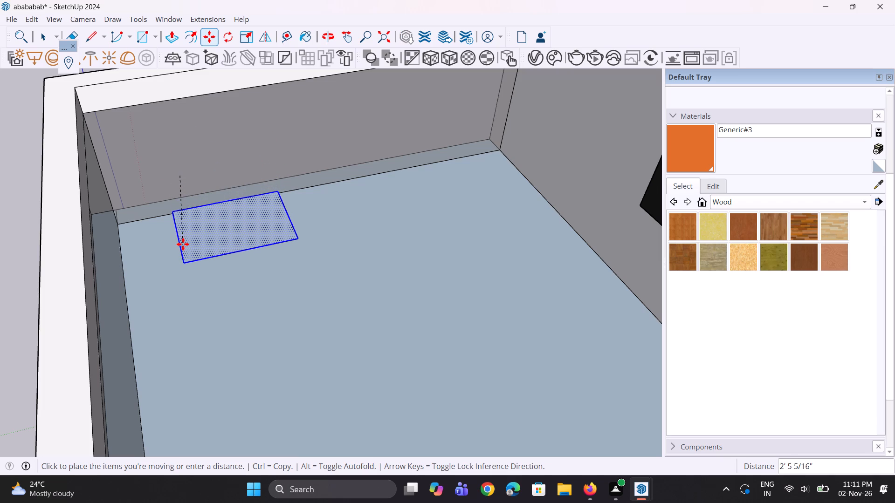
pyautogui.moveTo(183, 245); pyautogui.dragTo(159, 130, button='middle')
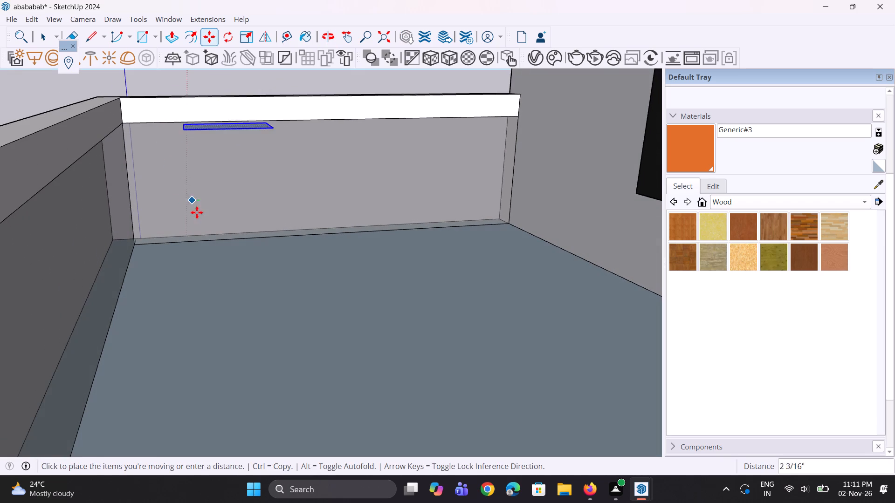
pyautogui.press('Escape')
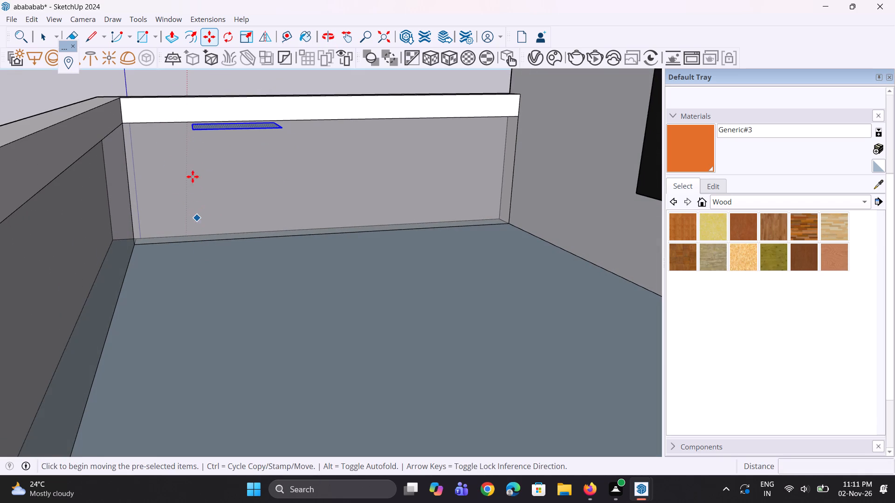
pyautogui.scroll(1, 196, 129)
pyautogui.click(197, 128)
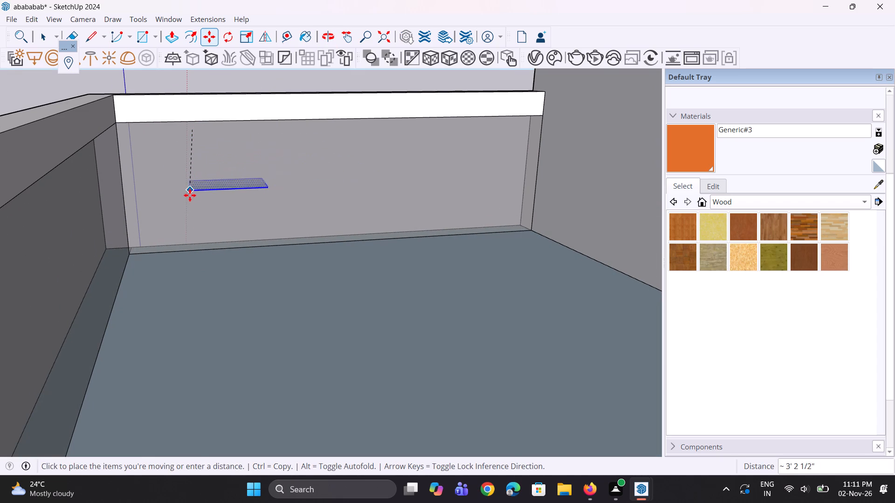
pyautogui.click(197, 292)
# Copy the small rectangle's face from the third large balcony about 16' 4" down the blue axis to the fourth large balcony.
pyautogui.moveTo(197, 292); pyautogui.dragTo(368, 454, button='middle')
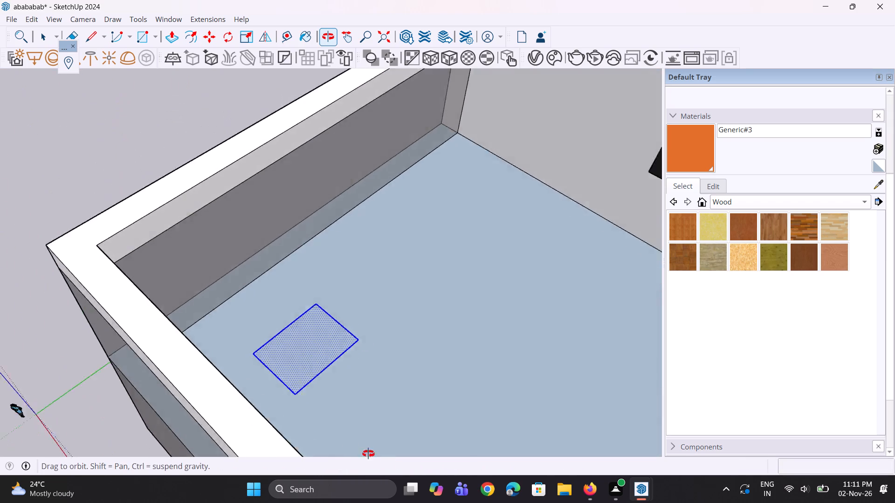
pyautogui.moveTo(368, 454); pyautogui.dragTo(388, 462, button='middle')
pyautogui.scroll(-4, 287, 328)
pyautogui.press('m')
pyautogui.scroll(3, 293, 335)
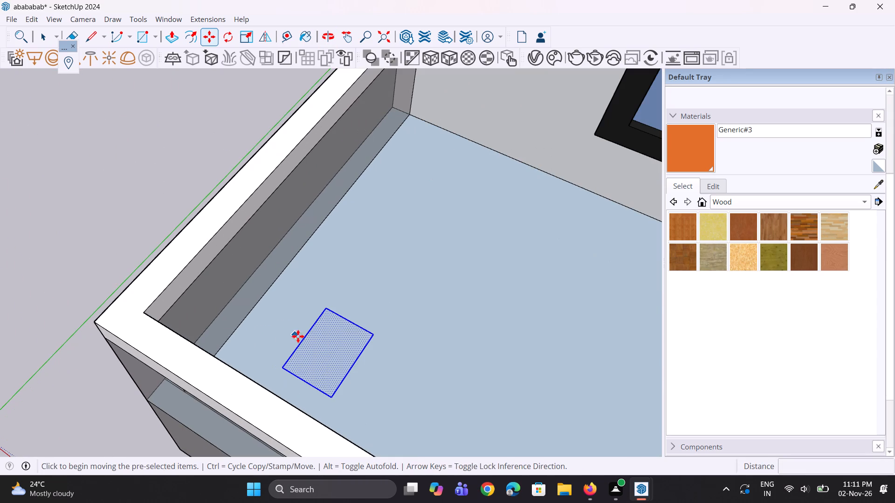
pyautogui.click(330, 398)
pyautogui.scroll(-5, 280, 406)
pyautogui.scroll(-12, 338, 344)
pyautogui.scroll(5, 292, 463)
pyautogui.scroll(5, 354, 404)
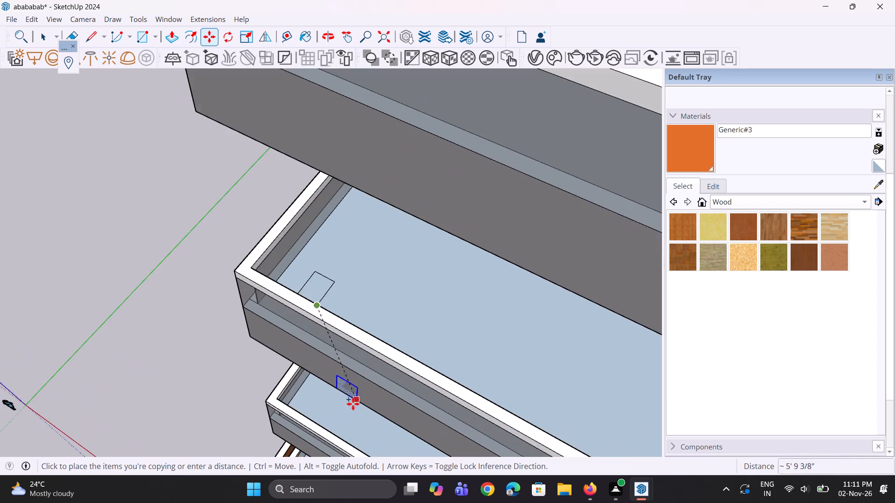
pyautogui.scroll(9, 331, 413)
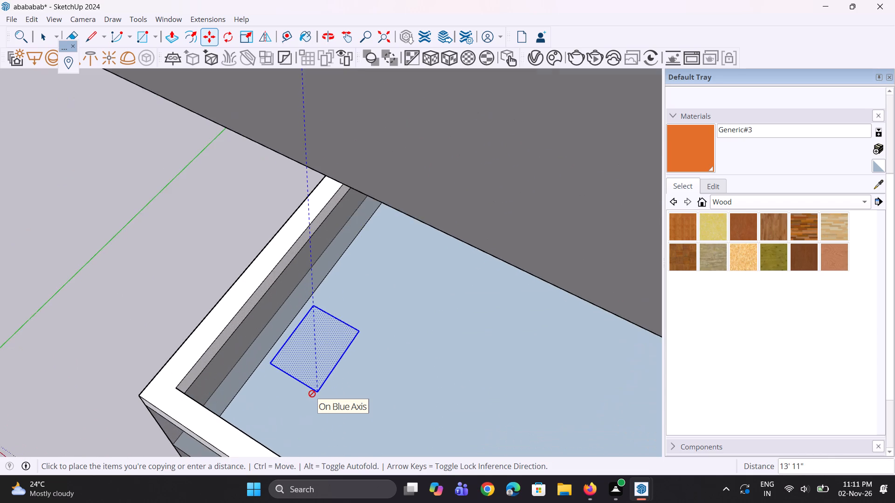
pyautogui.scroll(4, 312, 394)
pyautogui.moveTo(311, 393); pyautogui.dragTo(142, 301, button='middle')
pyautogui.scroll(1, 142, 301)
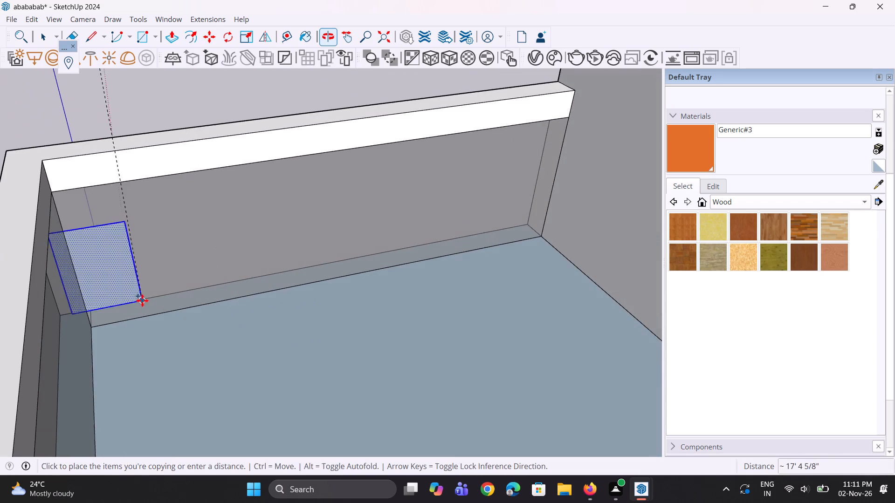
pyautogui.click(182, 359)
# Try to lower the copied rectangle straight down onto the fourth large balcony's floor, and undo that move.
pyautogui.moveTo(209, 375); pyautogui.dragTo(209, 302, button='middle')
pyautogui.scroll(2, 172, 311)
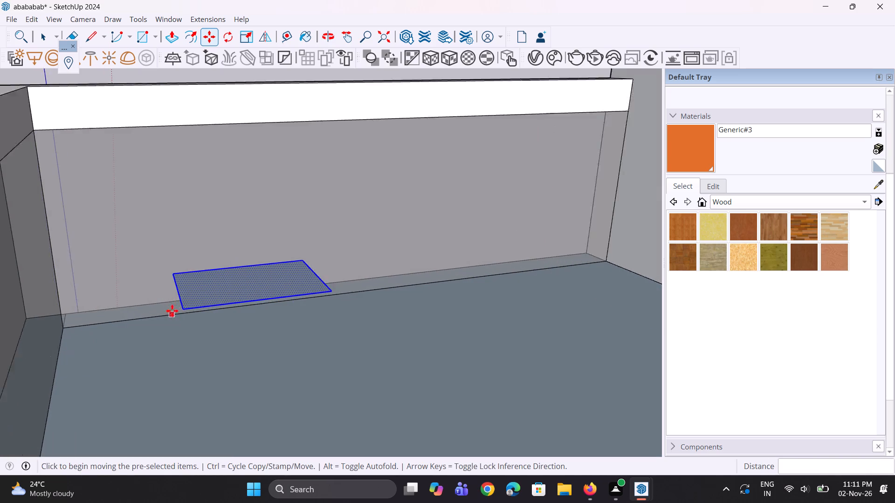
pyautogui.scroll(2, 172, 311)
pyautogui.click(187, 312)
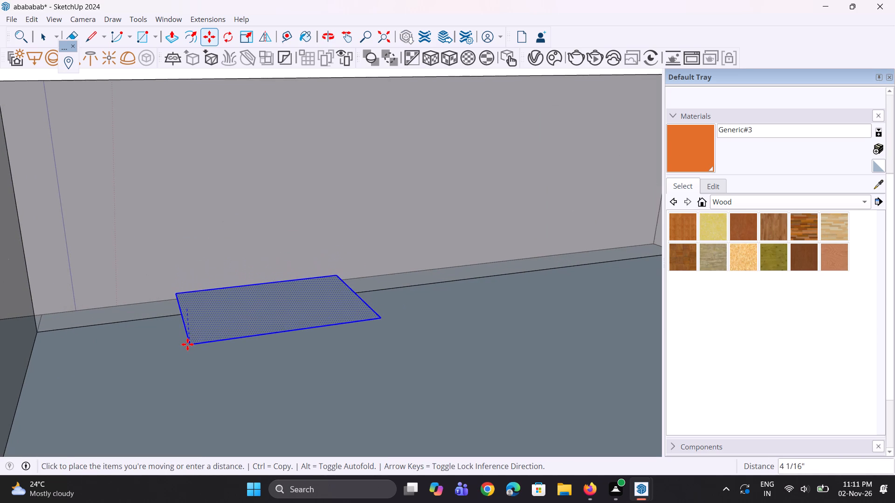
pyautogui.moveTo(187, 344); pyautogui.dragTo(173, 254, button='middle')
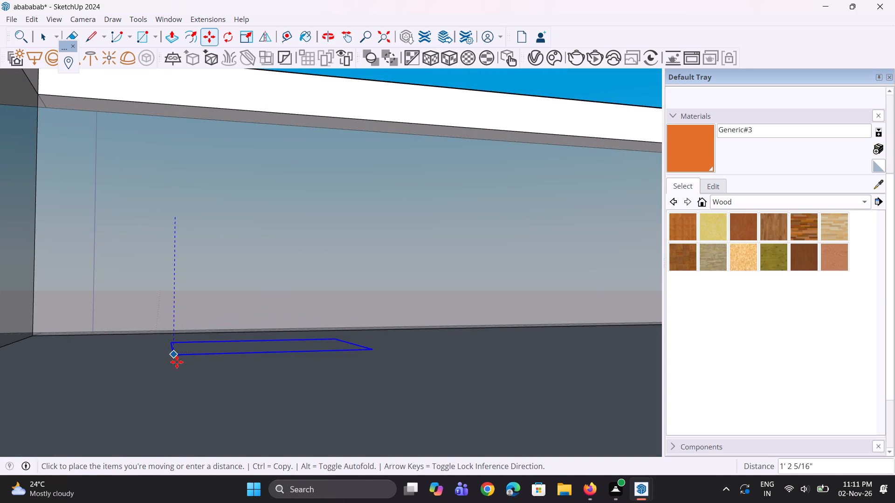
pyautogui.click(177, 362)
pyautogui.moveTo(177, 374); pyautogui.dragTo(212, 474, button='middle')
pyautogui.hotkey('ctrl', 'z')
# Lower the copied rectangle about 1' 2" straight down along the blue axis onto the fourth large balcony's floor.
pyautogui.moveTo(241, 418); pyautogui.dragTo(208, 331, button='middle')
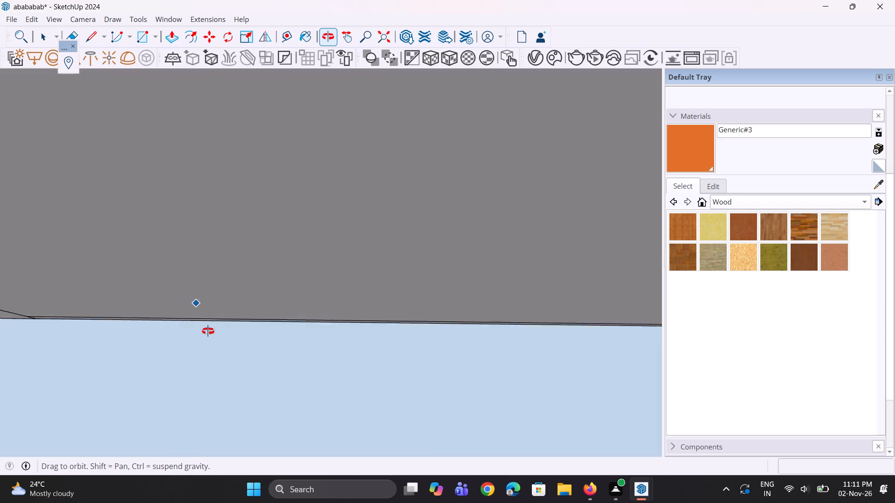
pyautogui.moveTo(208, 331); pyautogui.dragTo(209, 346, button='middle')
pyautogui.click(170, 223)
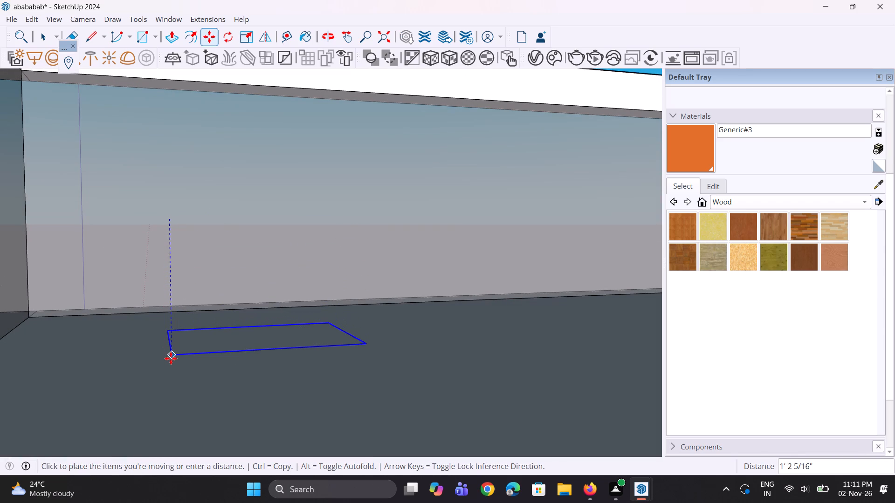
pyautogui.click(171, 358)
pyautogui.moveTo(142, 344); pyautogui.dragTo(288, 465, button='middle')
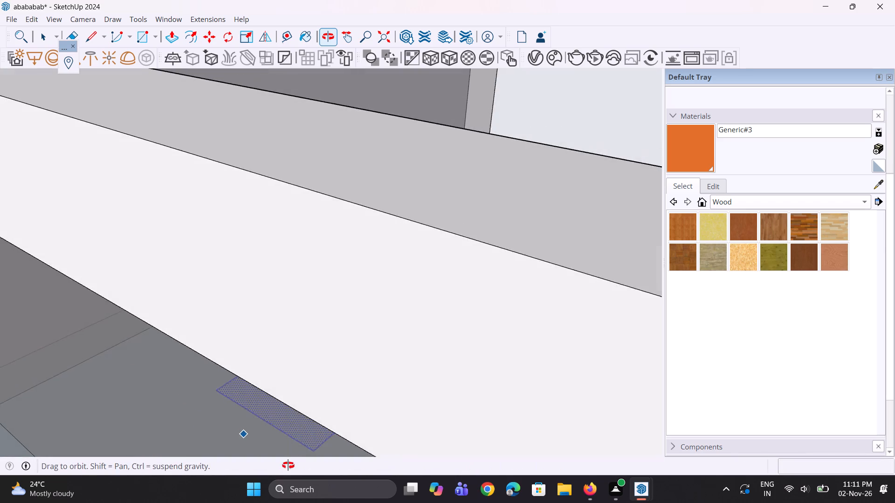
pyautogui.moveTo(288, 465); pyautogui.dragTo(390, 502, button='middle')
pyautogui.scroll(-5, 375, 213)
pyautogui.moveTo(345, 218); pyautogui.dragTo(342, 228, button='middle')
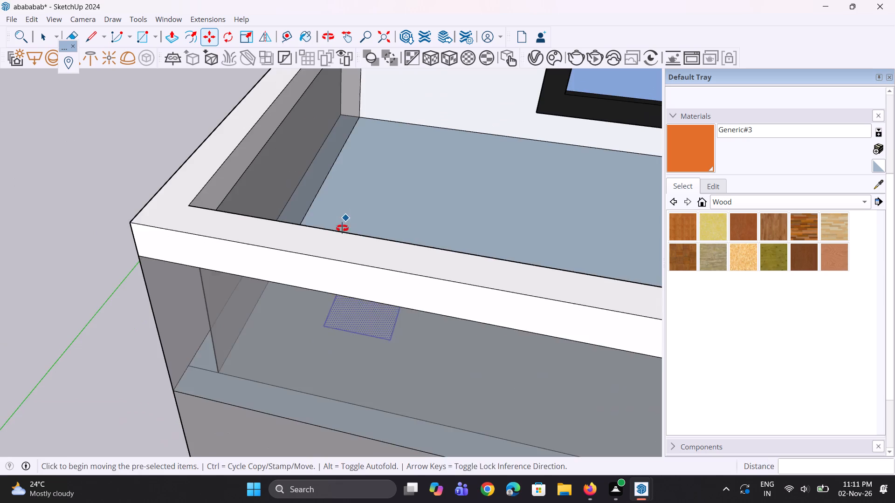
pyautogui.moveTo(342, 228); pyautogui.dragTo(365, 331, button='middle')
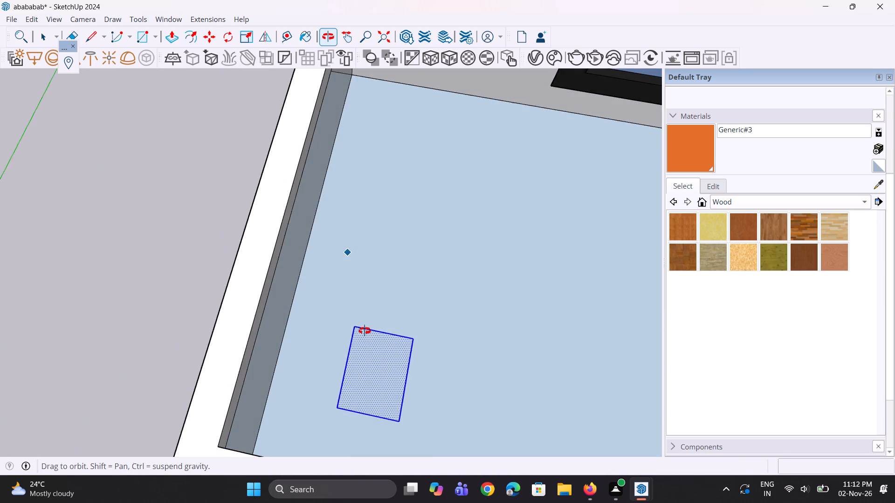
# Copy the small rectangle from the fourth large balcony about 16' 2" down the blue axis to the fifth large balcony.
pyautogui.moveTo(365, 331); pyautogui.dragTo(365, 328, button='middle')
pyautogui.press('m')
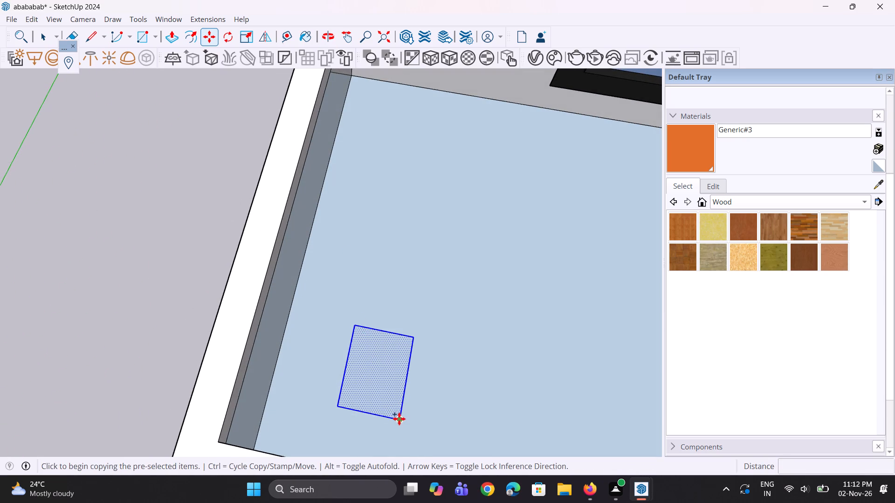
pyautogui.click(399, 419)
pyautogui.scroll(-11, 315, 187)
pyautogui.scroll(5, 333, 356)
pyautogui.moveTo(332, 345); pyautogui.dragTo(301, 288, button='middle')
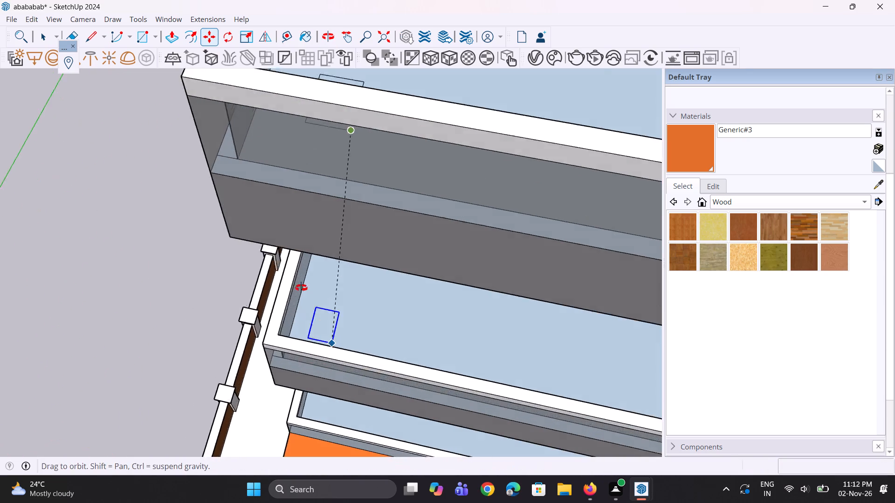
pyautogui.moveTo(301, 288); pyautogui.dragTo(244, 230, button='middle')
pyautogui.scroll(8, 273, 218)
pyautogui.moveTo(350, 254); pyautogui.dragTo(155, 234, button='middle')
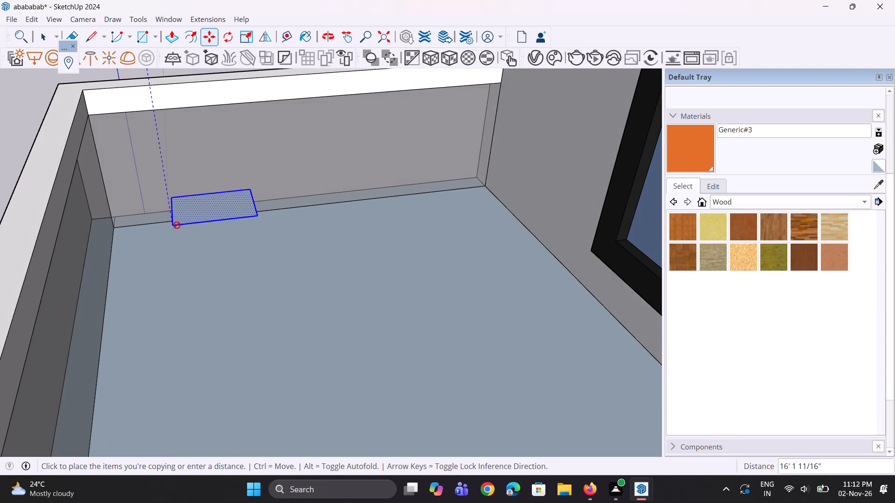
pyautogui.click(167, 233)
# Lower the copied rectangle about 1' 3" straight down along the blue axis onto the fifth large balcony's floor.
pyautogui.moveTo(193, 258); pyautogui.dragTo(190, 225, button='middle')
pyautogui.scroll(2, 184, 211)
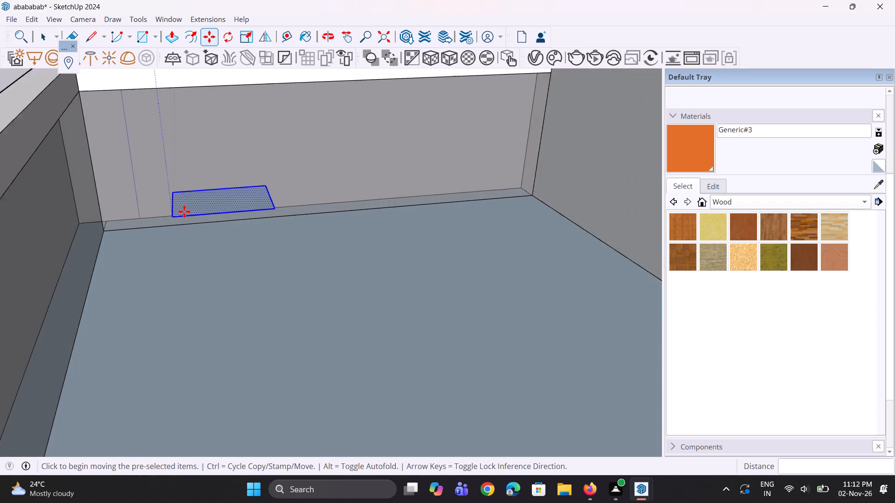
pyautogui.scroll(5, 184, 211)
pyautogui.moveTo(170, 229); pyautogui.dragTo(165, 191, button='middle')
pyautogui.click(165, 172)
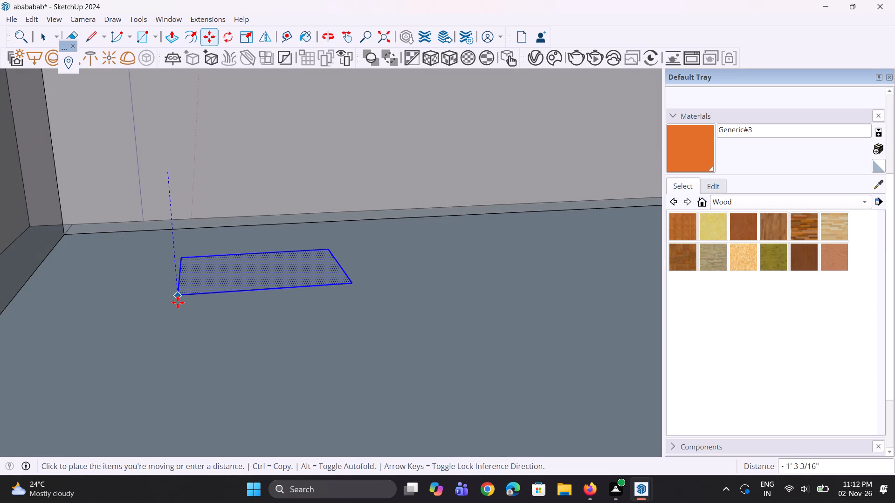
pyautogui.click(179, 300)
# Examine how the lowered rectangle sits on the fifth large balcony's floor from a low angle.
pyautogui.moveTo(189, 332); pyautogui.dragTo(239, 308, button='middle')
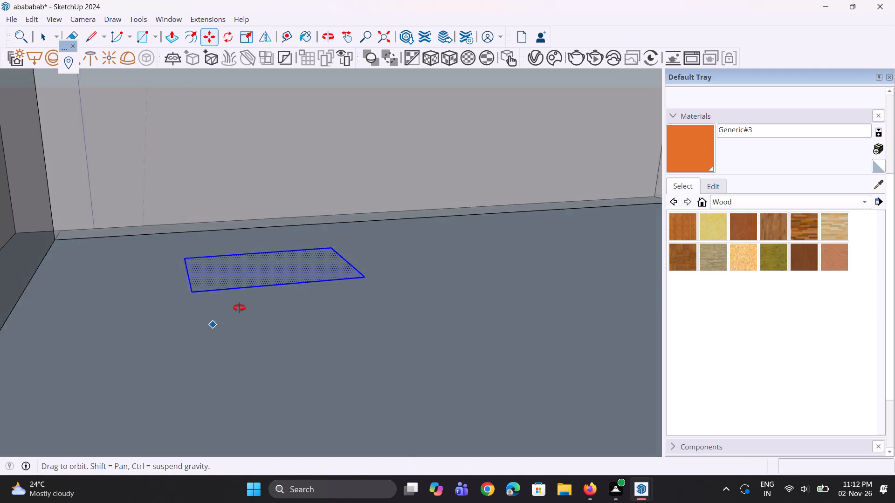
pyautogui.moveTo(239, 308); pyautogui.dragTo(261, 279, button='middle')
pyautogui.scroll(3, 223, 289)
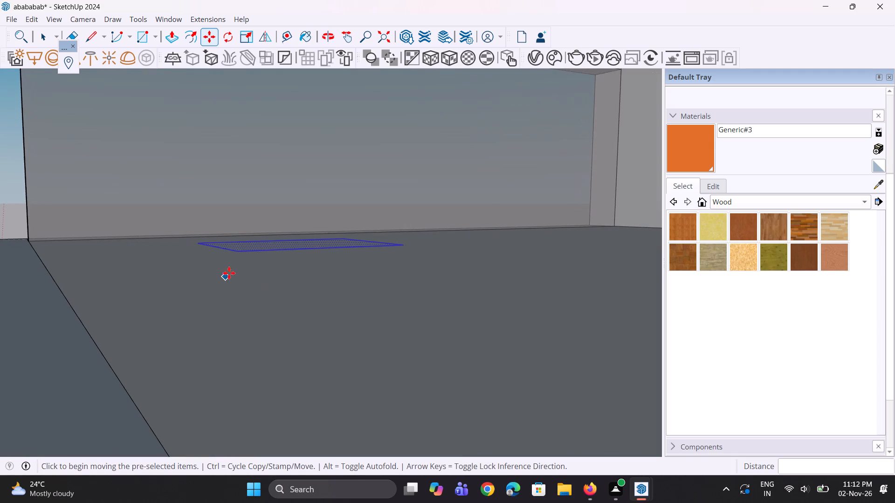
pyautogui.scroll(4, 231, 271)
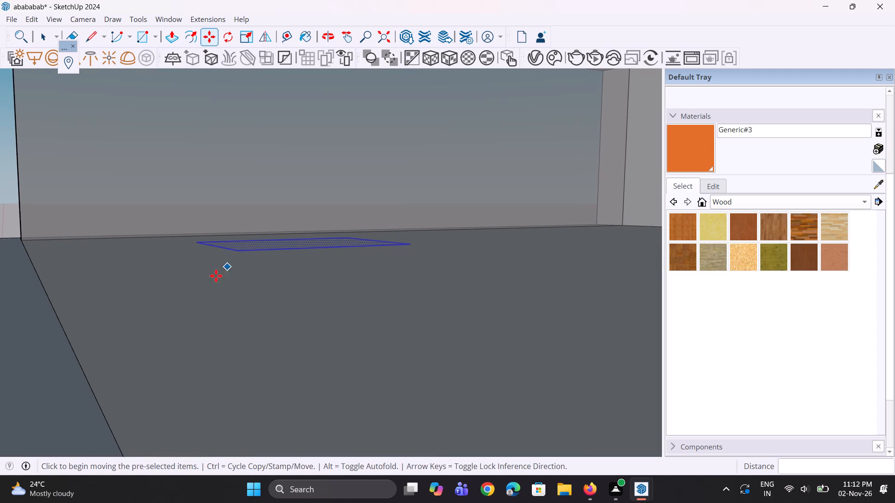
pyautogui.moveTo(215, 277); pyautogui.dragTo(478, 482, button='middle')
pyautogui.scroll(-11, 269, 326)
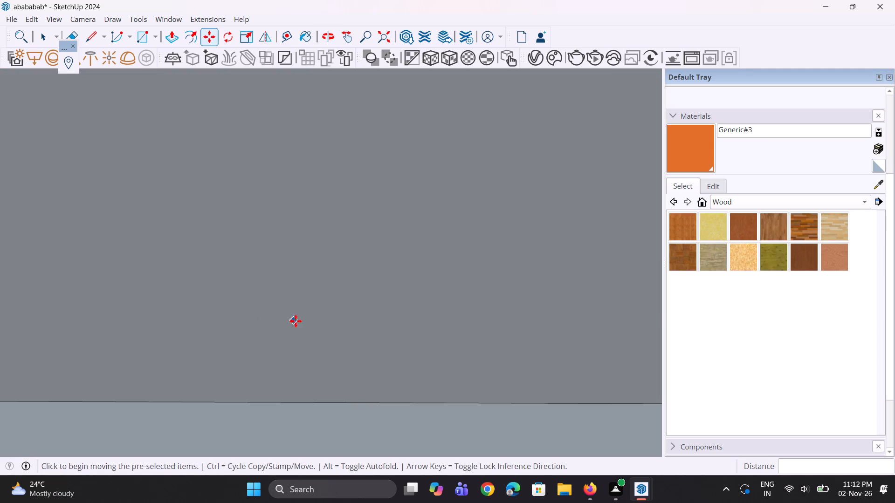
pyautogui.scroll(-7, 296, 321)
pyautogui.click(380, 31)
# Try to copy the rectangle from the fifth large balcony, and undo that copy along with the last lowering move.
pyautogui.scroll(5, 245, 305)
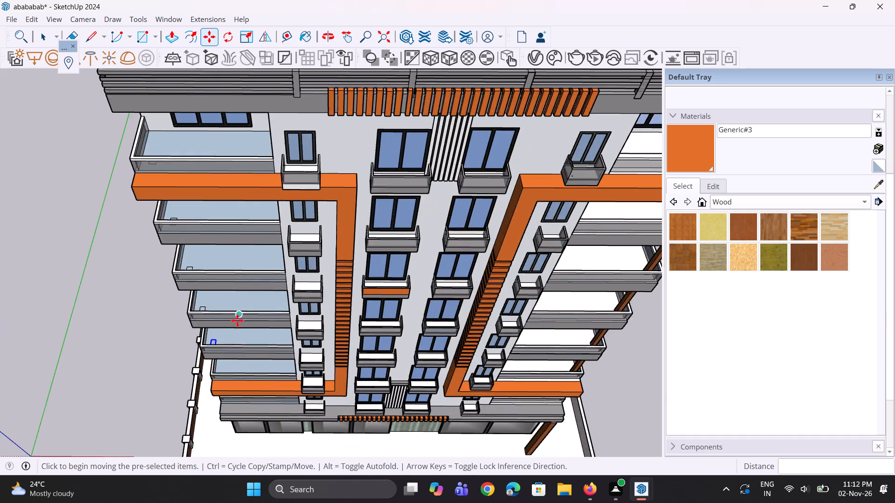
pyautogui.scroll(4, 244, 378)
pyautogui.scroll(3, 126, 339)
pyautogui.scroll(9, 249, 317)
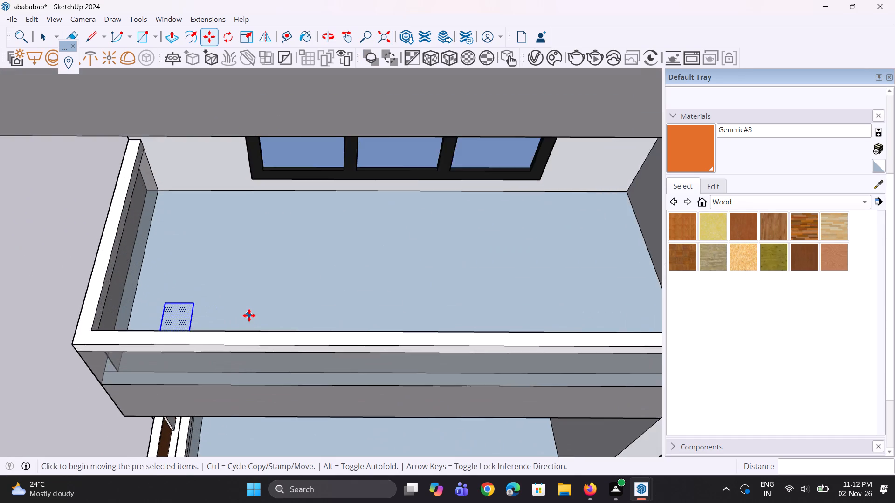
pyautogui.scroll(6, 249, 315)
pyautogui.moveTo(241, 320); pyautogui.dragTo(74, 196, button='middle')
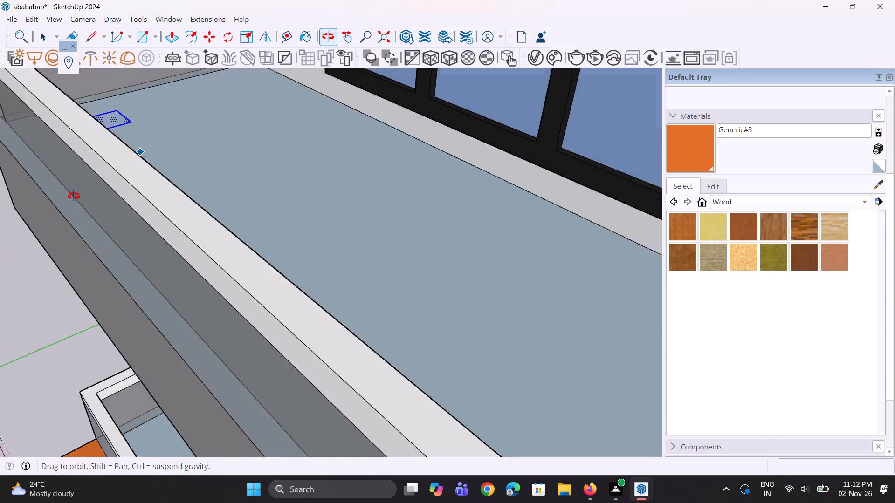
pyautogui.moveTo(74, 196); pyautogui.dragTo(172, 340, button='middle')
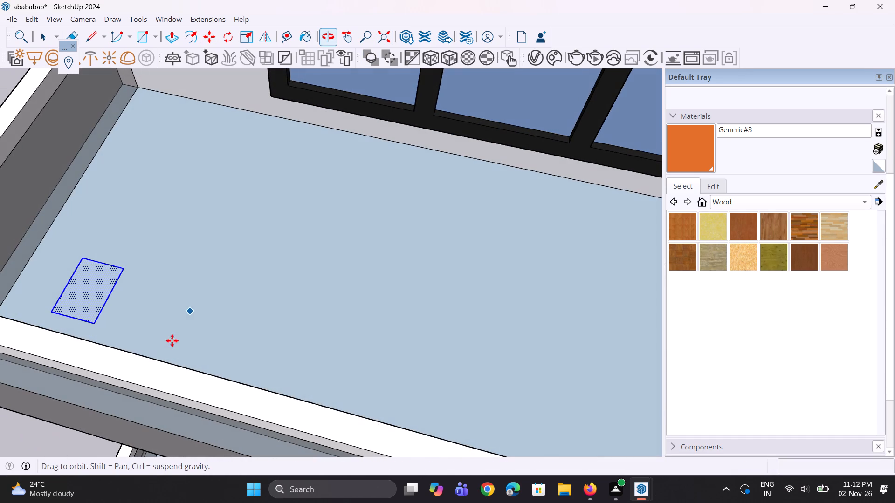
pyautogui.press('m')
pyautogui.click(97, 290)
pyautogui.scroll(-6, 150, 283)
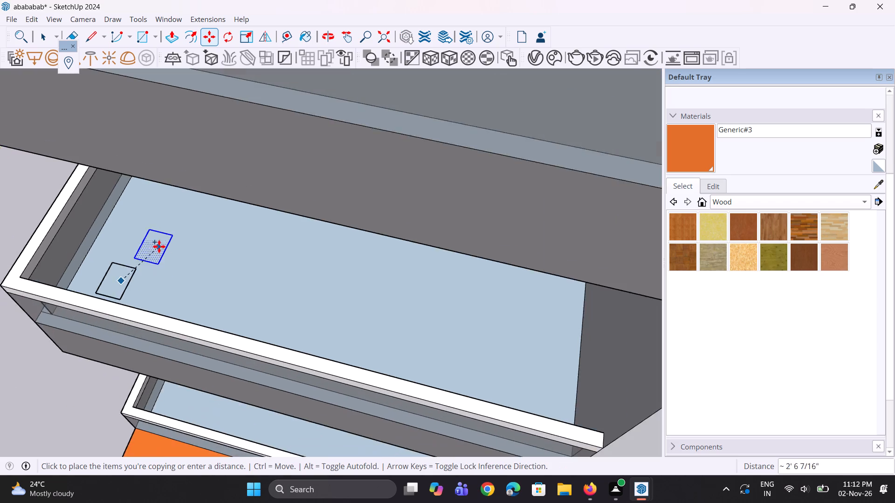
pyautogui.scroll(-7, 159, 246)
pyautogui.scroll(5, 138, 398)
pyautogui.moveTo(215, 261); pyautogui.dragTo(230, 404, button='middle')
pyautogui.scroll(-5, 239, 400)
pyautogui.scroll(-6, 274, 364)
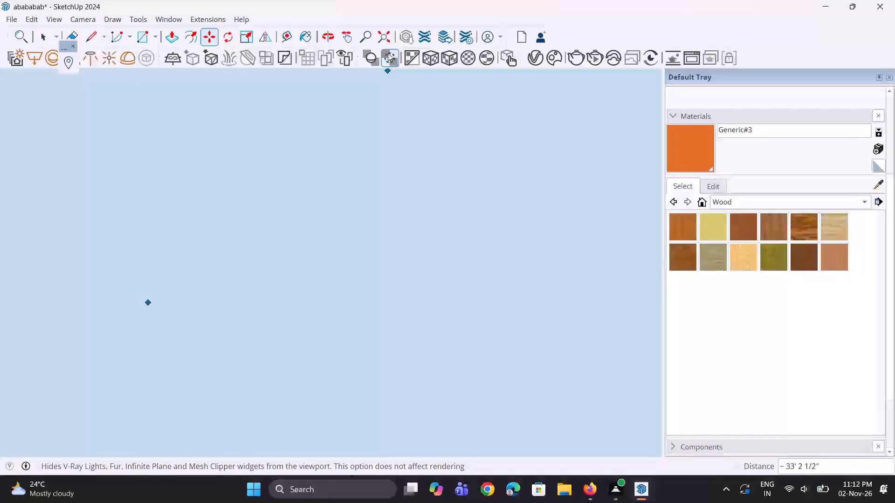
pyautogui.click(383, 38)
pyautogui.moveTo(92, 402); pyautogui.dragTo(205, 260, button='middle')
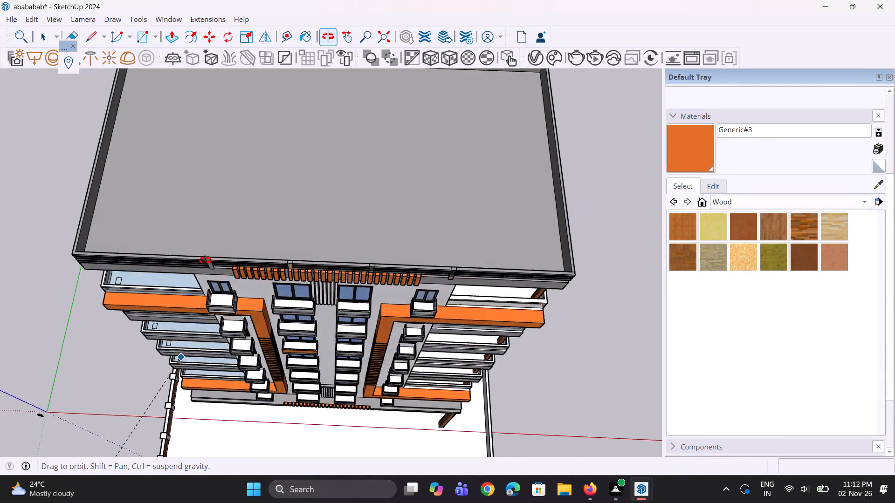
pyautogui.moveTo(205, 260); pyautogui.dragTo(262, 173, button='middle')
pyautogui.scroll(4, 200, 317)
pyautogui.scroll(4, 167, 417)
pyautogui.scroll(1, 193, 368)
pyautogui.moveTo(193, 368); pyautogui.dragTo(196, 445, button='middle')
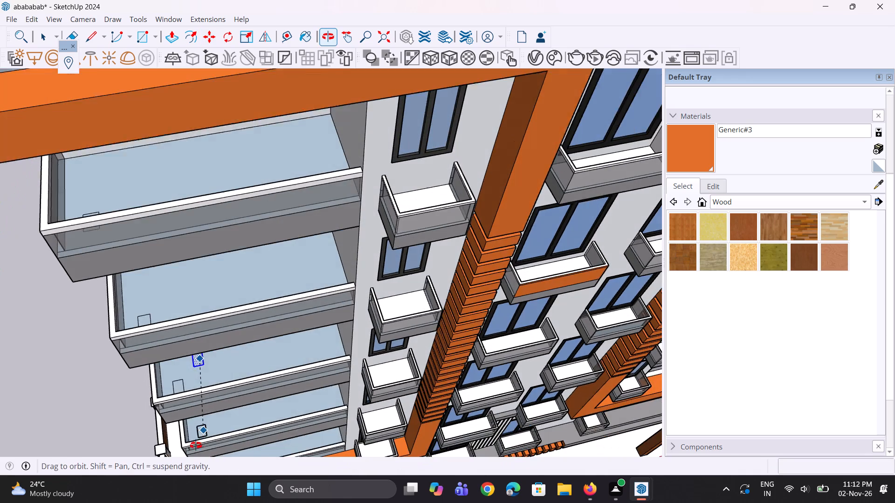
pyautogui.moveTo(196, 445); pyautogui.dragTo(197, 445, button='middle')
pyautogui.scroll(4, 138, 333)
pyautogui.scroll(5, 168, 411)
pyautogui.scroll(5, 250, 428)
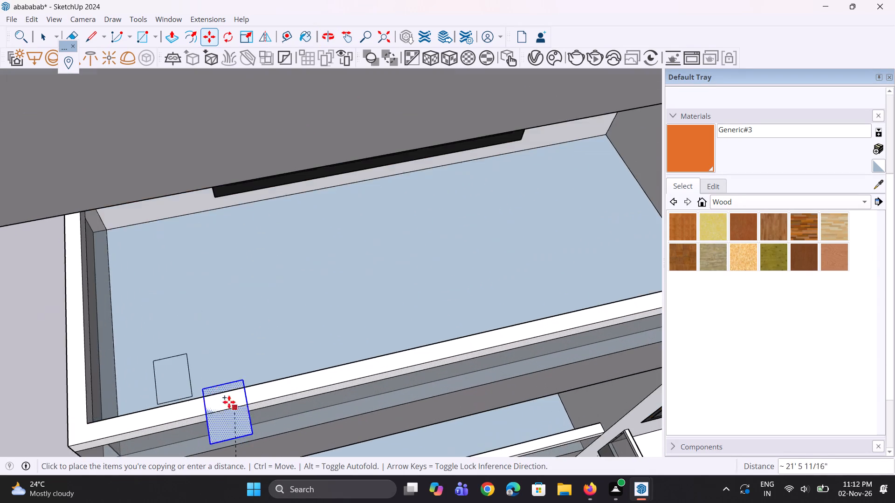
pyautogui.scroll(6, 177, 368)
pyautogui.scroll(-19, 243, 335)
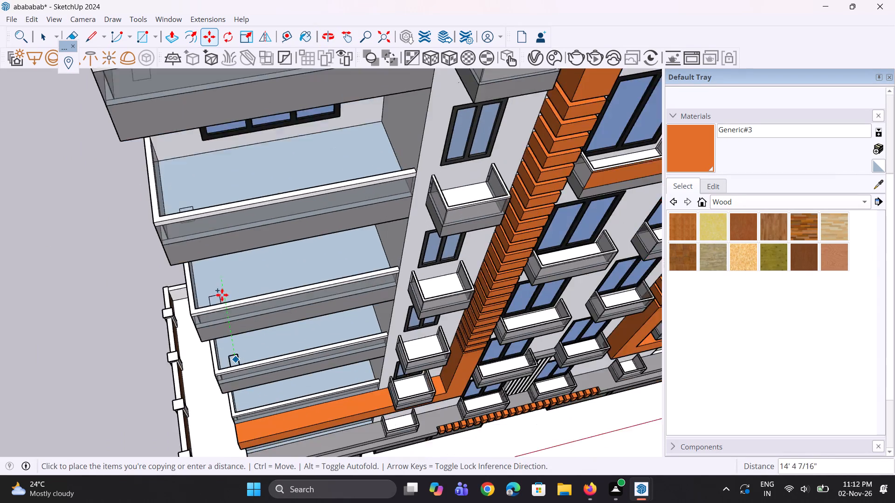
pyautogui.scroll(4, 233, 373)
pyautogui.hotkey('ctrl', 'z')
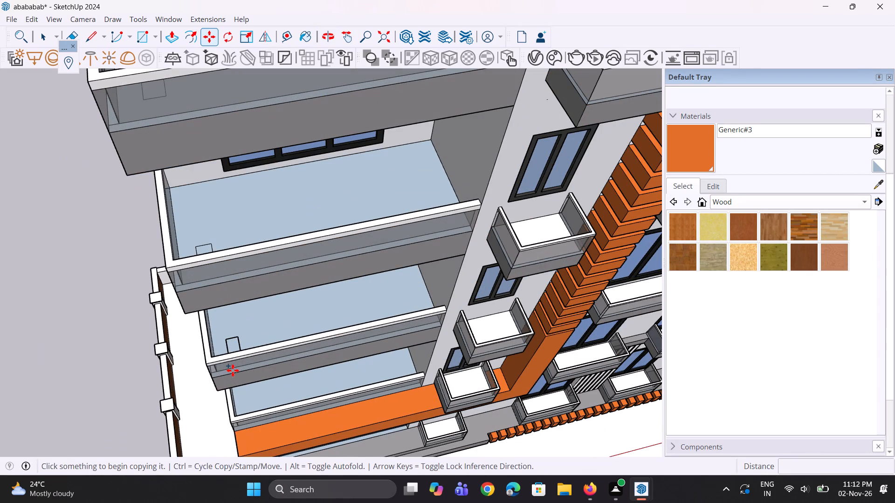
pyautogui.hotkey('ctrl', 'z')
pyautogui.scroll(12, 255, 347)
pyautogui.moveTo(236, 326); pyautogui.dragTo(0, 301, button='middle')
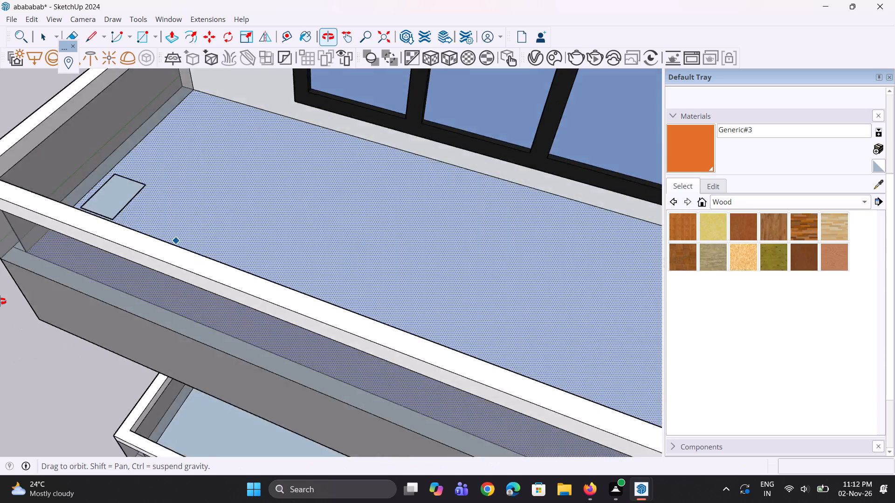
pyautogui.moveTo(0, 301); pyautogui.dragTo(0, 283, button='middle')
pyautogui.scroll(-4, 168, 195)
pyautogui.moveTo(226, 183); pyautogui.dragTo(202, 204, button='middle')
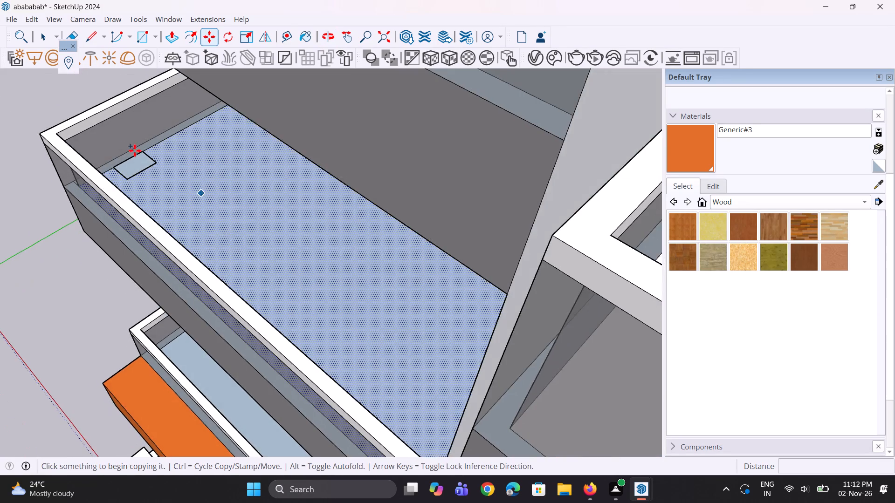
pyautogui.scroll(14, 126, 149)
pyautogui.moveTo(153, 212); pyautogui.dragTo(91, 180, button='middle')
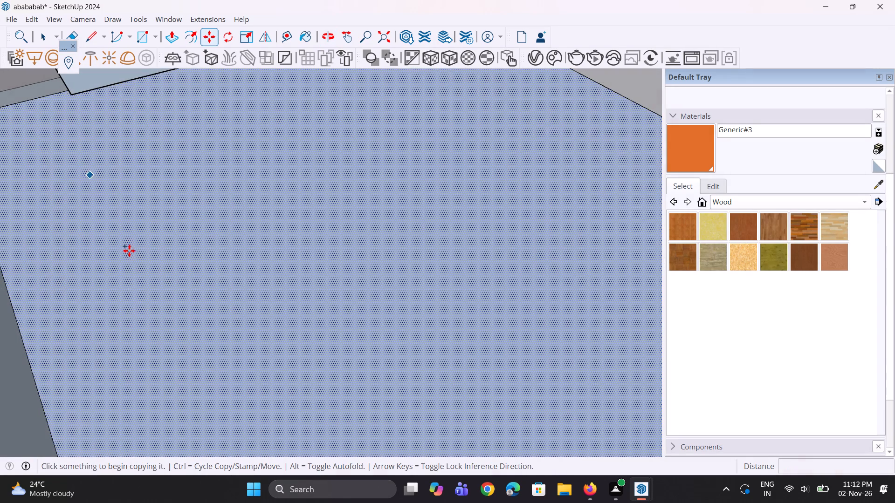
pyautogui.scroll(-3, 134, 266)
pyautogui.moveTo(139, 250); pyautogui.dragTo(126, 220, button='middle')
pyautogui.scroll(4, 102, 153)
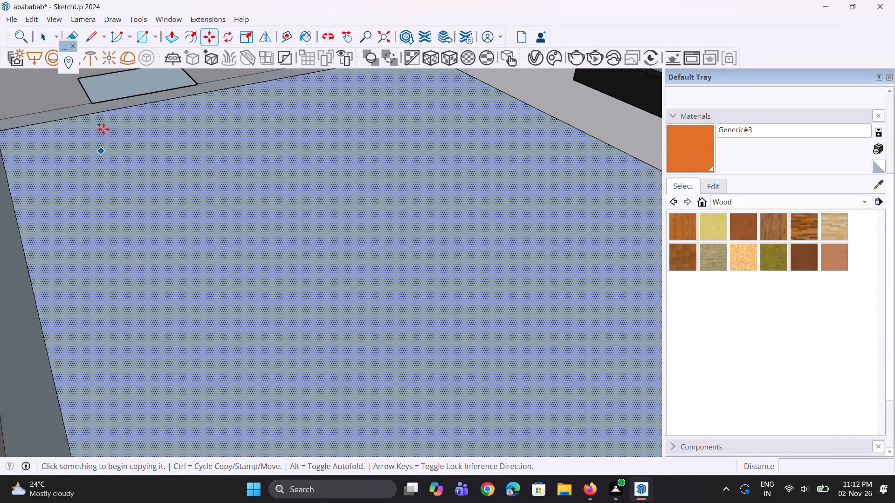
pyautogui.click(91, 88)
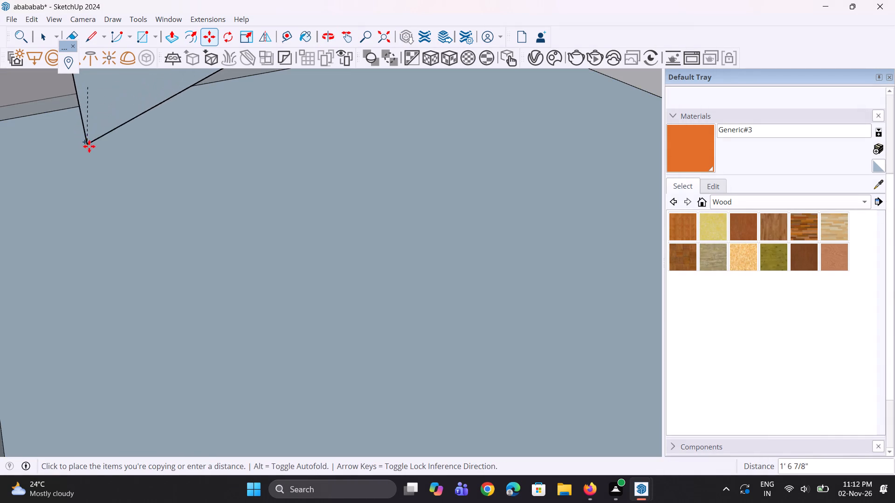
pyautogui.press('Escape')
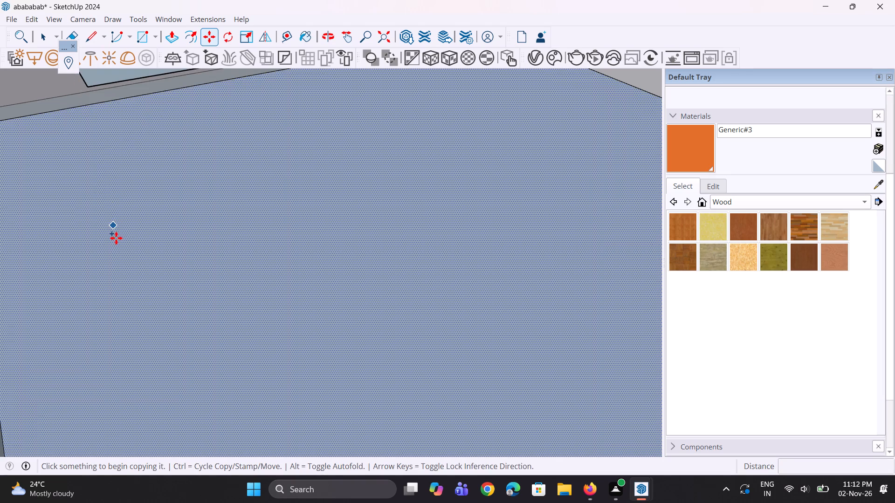
# Lower the copied rectangle's face about 1' 4" straight down along the blue axis onto the fifth large balcony's floor.
pyautogui.scroll(-3, 116, 238)
pyautogui.press('space')
pyautogui.click(144, 102)
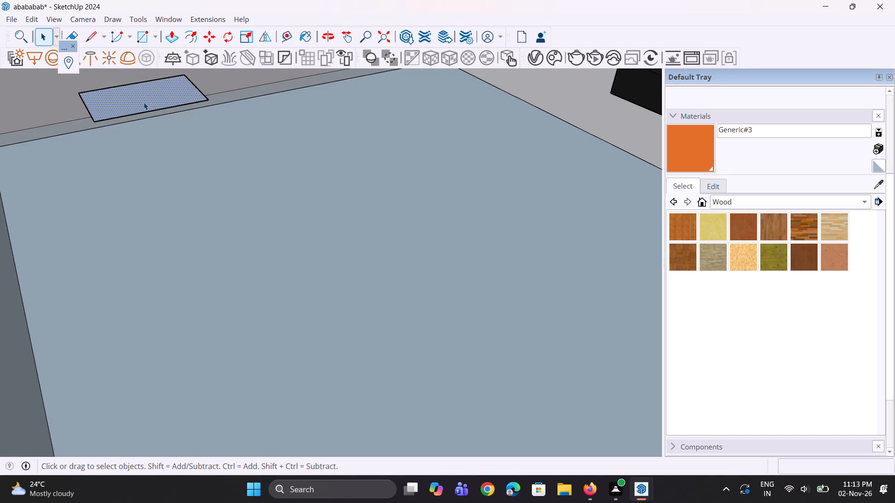
pyautogui.scroll(3, 144, 102)
pyautogui.press('m')
pyautogui.scroll(3, 98, 124)
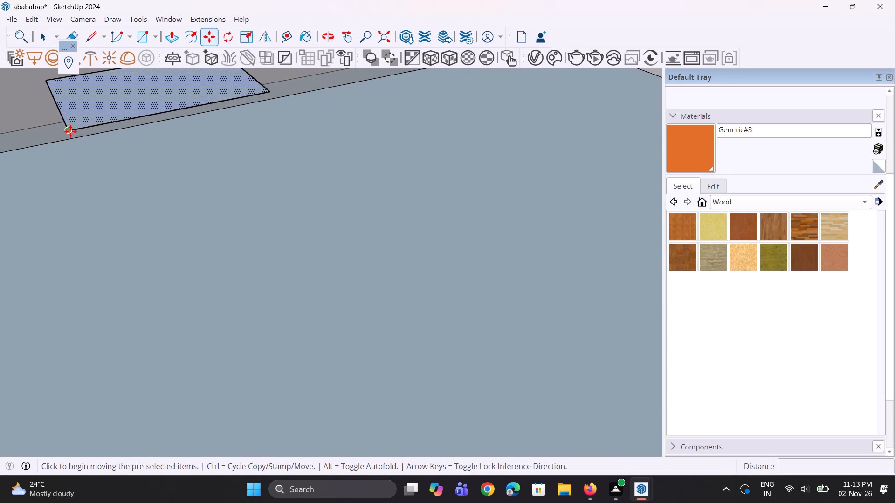
pyautogui.click(70, 131)
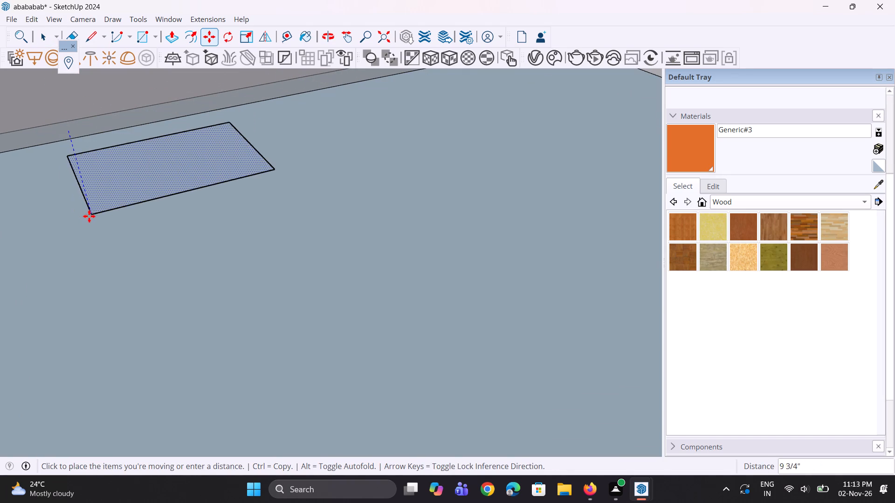
pyautogui.click(107, 261)
pyautogui.scroll(1, 107, 285)
pyautogui.moveTo(110, 288); pyautogui.dragTo(125, 301, button='middle')
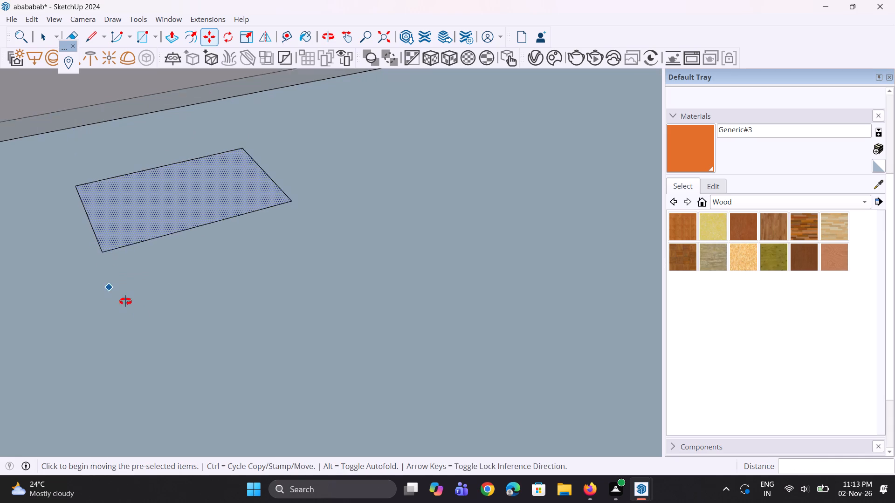
pyautogui.moveTo(125, 301); pyautogui.dragTo(257, 348, button='middle')
# Copy the rectangle's face from the fifth large balcony about 17' 7" straight down onto the balcony floor just above the orange band.
pyautogui.press('space')
pyautogui.press('space')
pyautogui.click(155, 298)
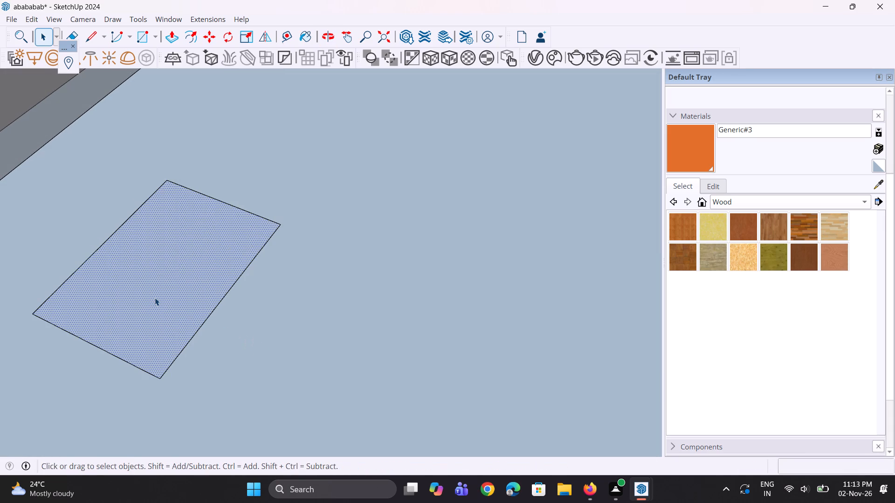
pyautogui.press('m')
pyautogui.scroll(3, 155, 312)
pyautogui.moveTo(155, 312); pyautogui.dragTo(158, 324)
pyautogui.scroll(1, 155, 311)
pyautogui.scroll(-2, 237, 272)
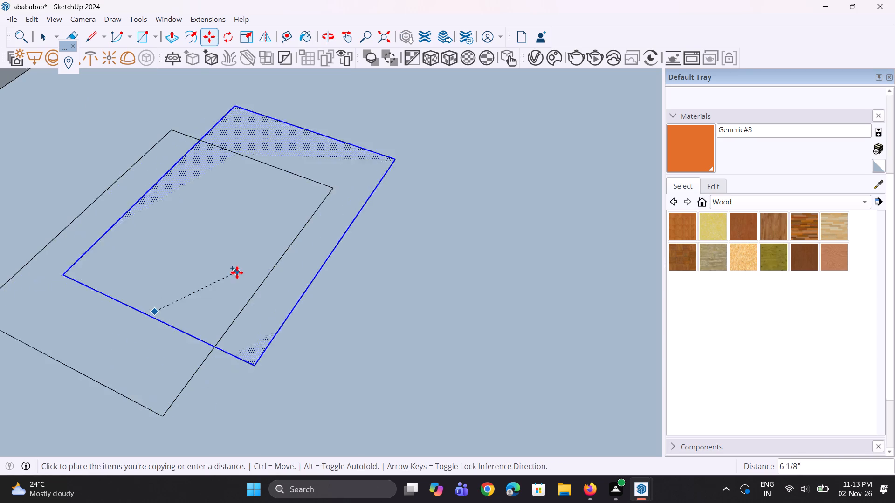
pyautogui.scroll(-18, 237, 272)
pyautogui.scroll(5, 216, 382)
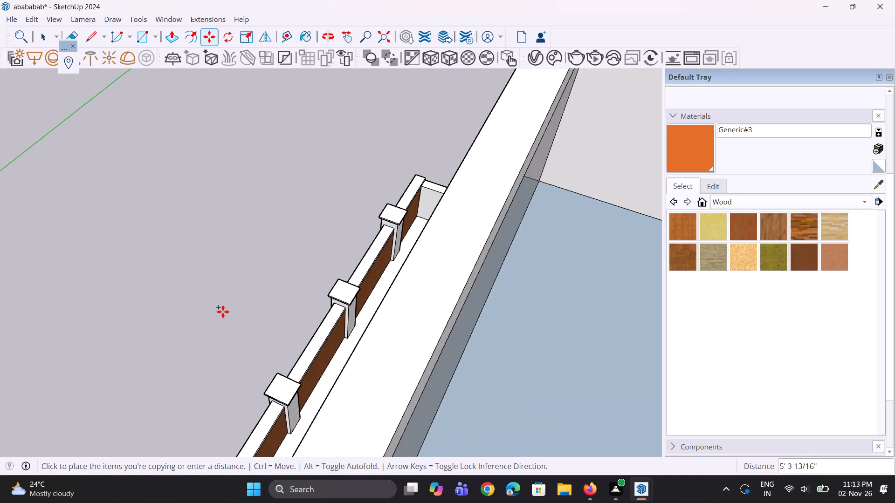
pyautogui.scroll(-8, 220, 306)
pyautogui.scroll(4, 268, 358)
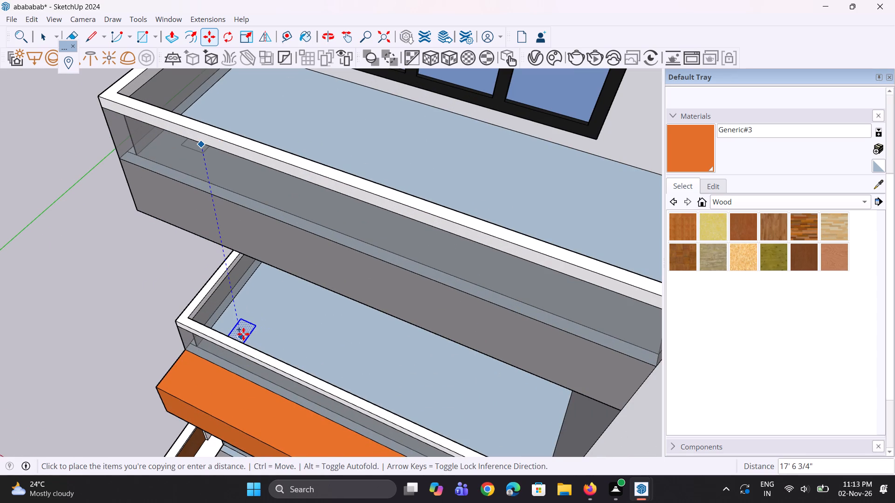
pyautogui.scroll(14, 243, 334)
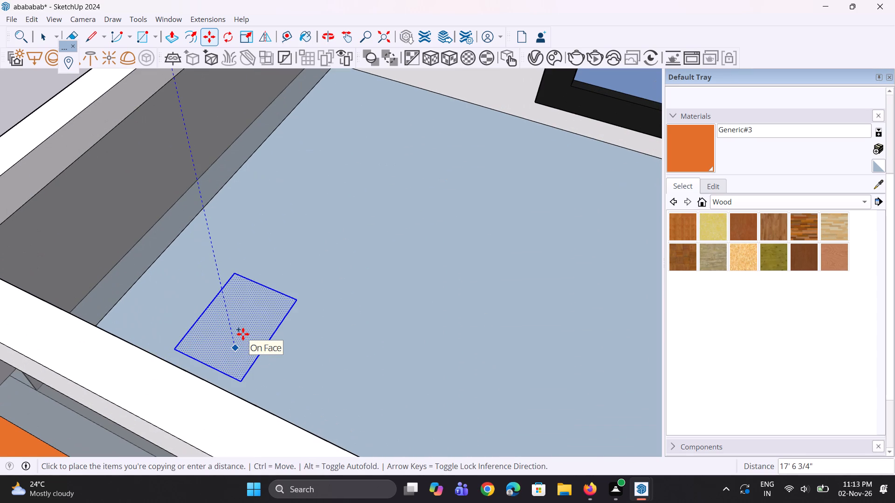
pyautogui.click(243, 334)
# Examine from a low angle how the copied rectangle sits on the floor of the balcony above the orange band.
pyautogui.moveTo(264, 341); pyautogui.dragTo(39, 202, button='middle')
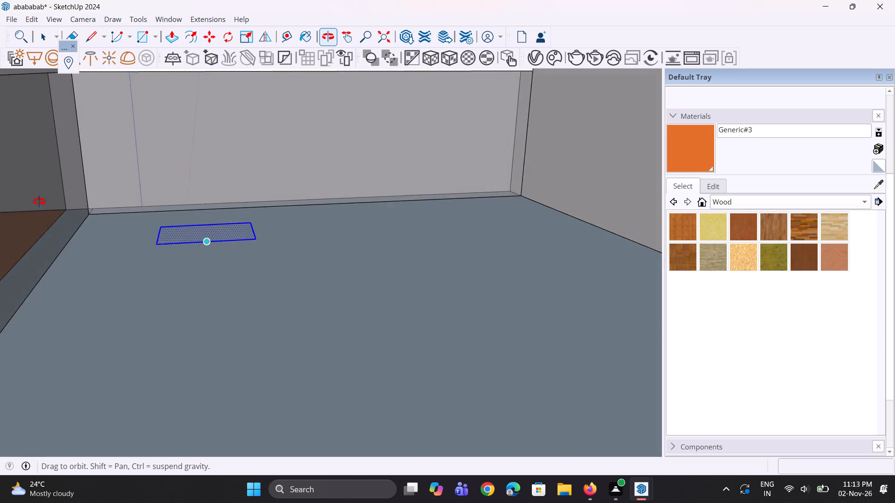
pyautogui.moveTo(39, 202); pyautogui.dragTo(40, 176, button='middle')
pyautogui.scroll(4, 98, 230)
pyautogui.scroll(3, 148, 245)
pyautogui.moveTo(178, 261); pyautogui.dragTo(184, 244, button='middle')
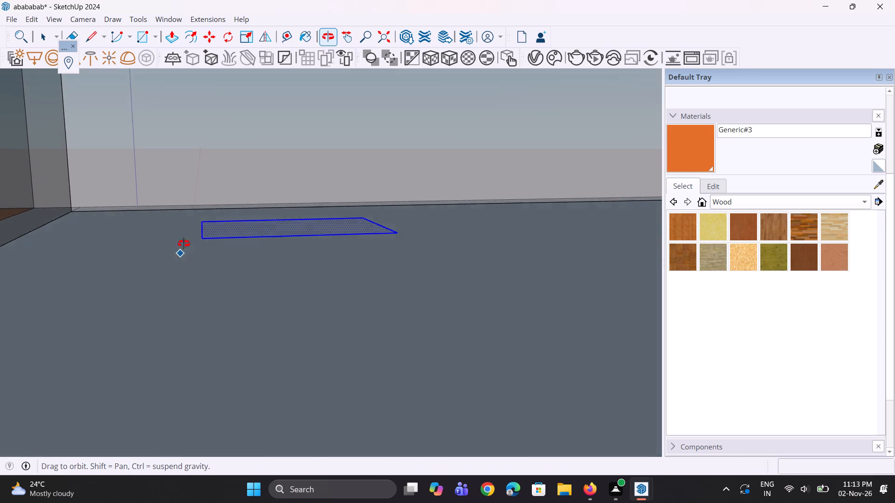
pyautogui.moveTo(184, 244); pyautogui.dragTo(515, 410, button='middle')
pyautogui.scroll(1, 188, 225)
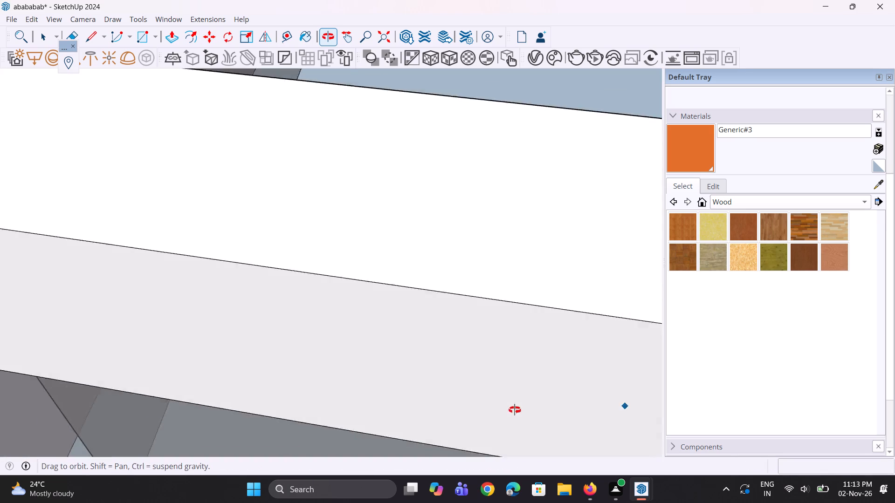
pyautogui.moveTo(515, 410); pyautogui.dragTo(480, 349, button='middle')
pyautogui.scroll(-12, 310, 334)
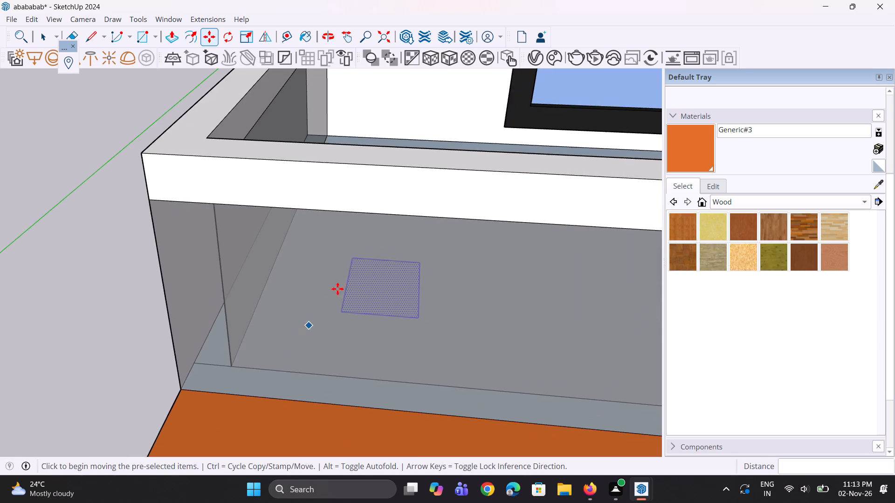
# Copy the rectangle about 17' 8" down to the near fence-side corner of the lowest large balcony, below the orange band.
pyautogui.moveTo(391, 222); pyautogui.dragTo(381, 415, button='middle')
pyautogui.press('m')
pyautogui.scroll(3, 392, 309)
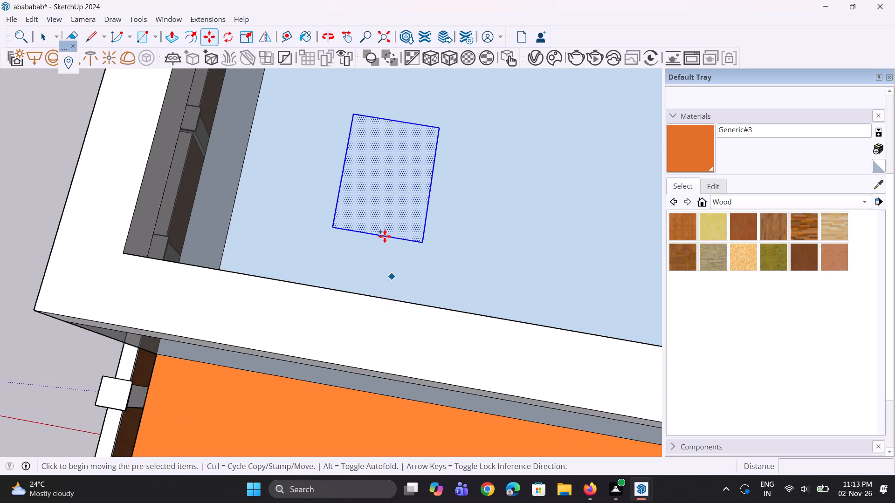
pyautogui.click(381, 199)
pyautogui.scroll(-7, 307, 334)
pyautogui.scroll(-12, 305, 292)
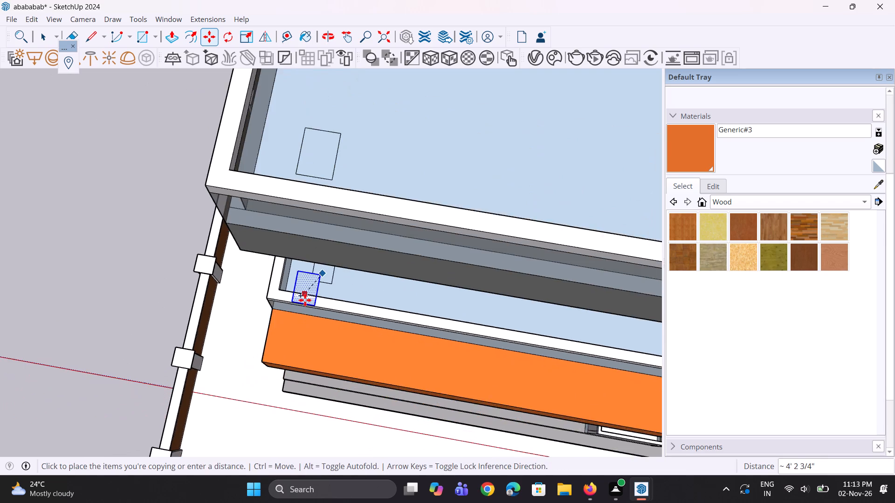
pyautogui.moveTo(320, 417); pyautogui.dragTo(304, 277, button='middle')
pyautogui.scroll(9, 331, 151)
pyautogui.moveTo(369, 218); pyautogui.dragTo(273, 246, button='middle')
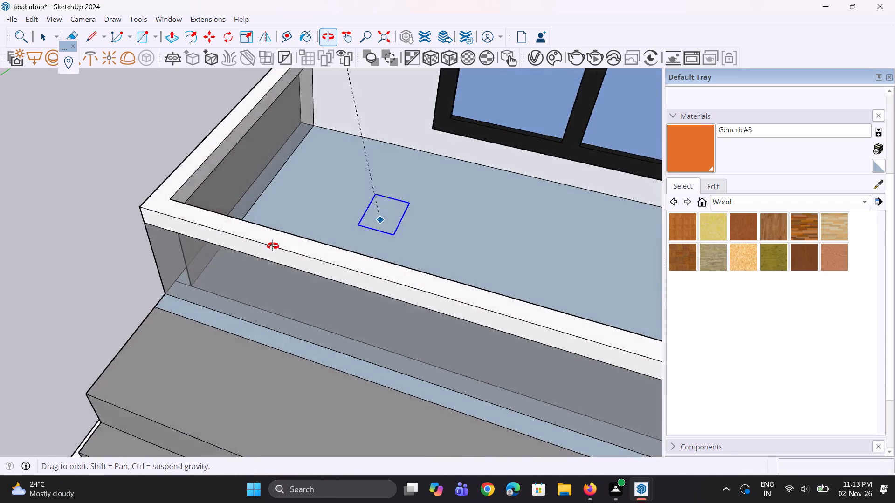
pyautogui.moveTo(273, 246); pyautogui.dragTo(182, 253, button='middle')
pyautogui.moveTo(219, 224); pyautogui.dragTo(538, 179, button='middle')
pyautogui.scroll(-6, 538, 179)
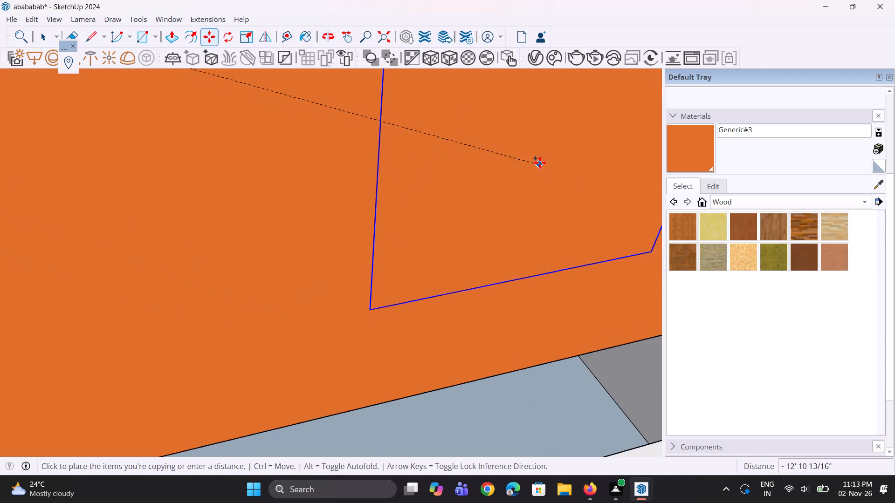
pyautogui.scroll(-20, 540, 163)
pyautogui.scroll(-5, 540, 163)
pyautogui.scroll(-7, 360, 105)
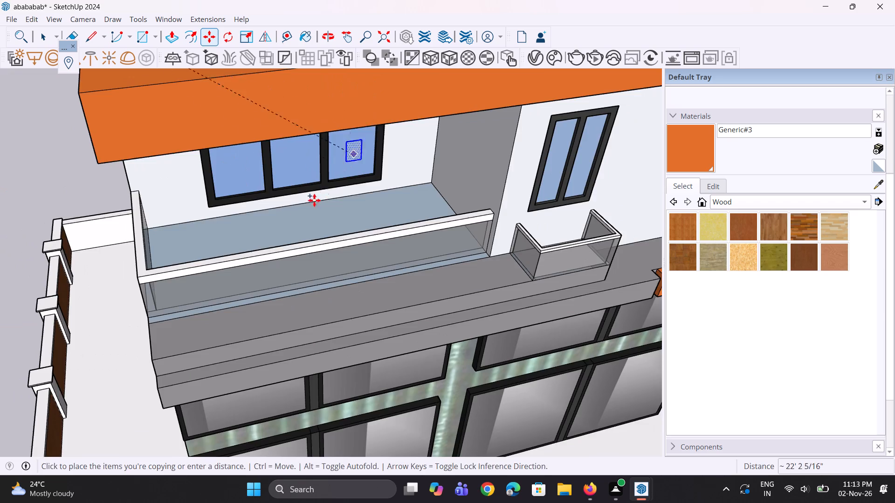
pyautogui.moveTo(299, 211); pyautogui.dragTo(200, 258, button='middle')
pyautogui.scroll(1, 200, 258)
pyautogui.scroll(4, 134, 254)
pyautogui.scroll(5, 91, 277)
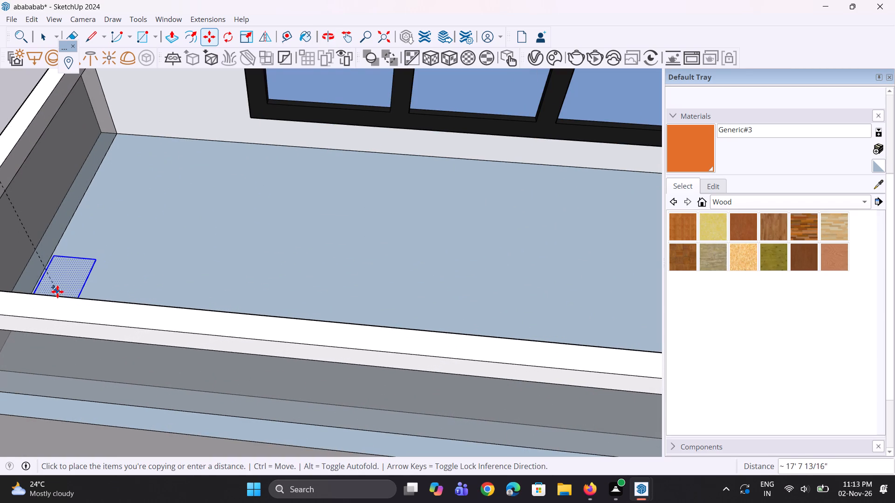
pyautogui.click(73, 286)
# Lower the copied rectangle by its corner about 1' 9" straight down along the blue axis onto the lowest large balcony's floor.
pyautogui.moveTo(229, 190); pyautogui.dragTo(205, 211, button='middle')
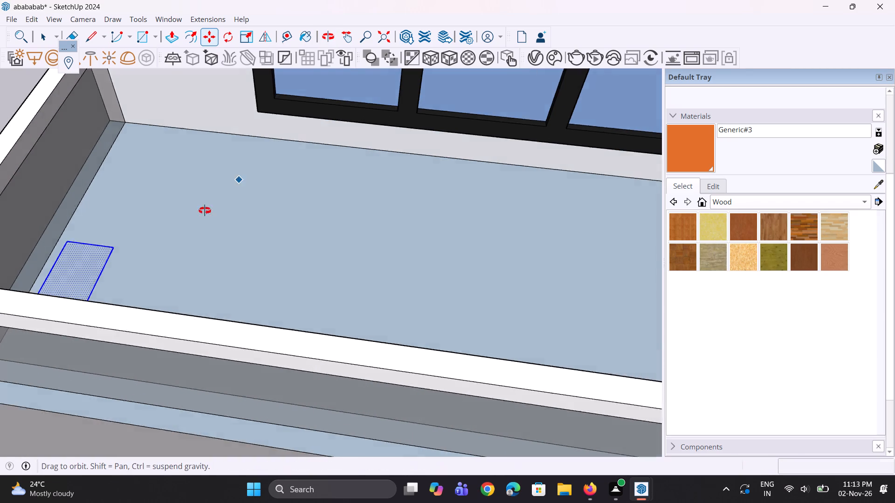
pyautogui.moveTo(205, 211); pyautogui.dragTo(249, 187, button='middle')
pyautogui.scroll(1, 266, 180)
pyautogui.scroll(-4, 271, 177)
pyautogui.scroll(5, 234, 226)
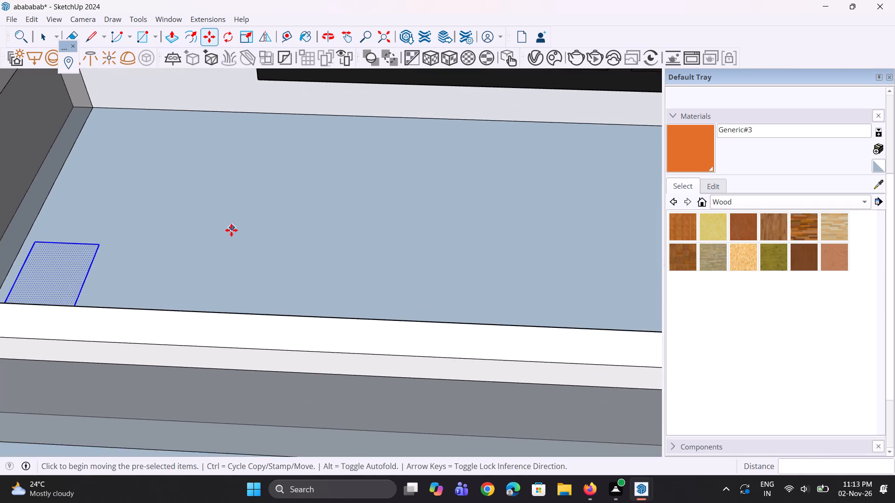
pyautogui.scroll(4, 215, 270)
pyautogui.moveTo(215, 270); pyautogui.dragTo(49, 214, button='middle')
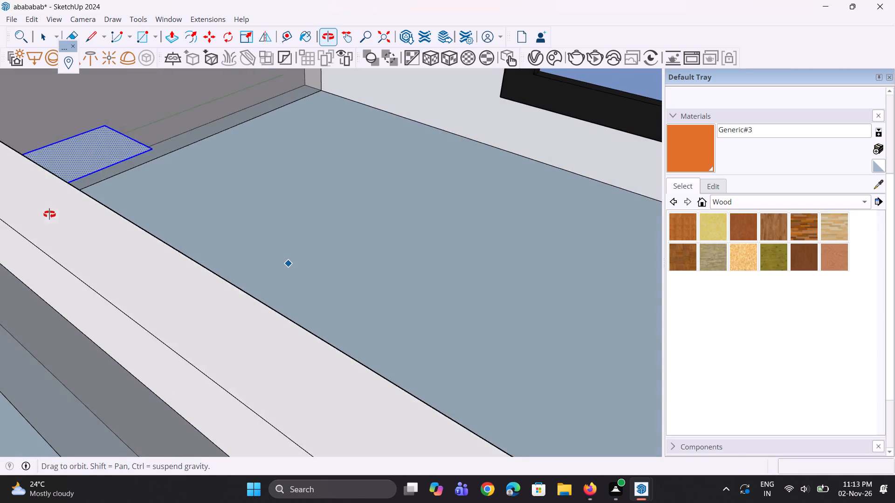
pyautogui.moveTo(49, 214); pyautogui.dragTo(0, 240, button='middle')
pyautogui.scroll(4, 64, 177)
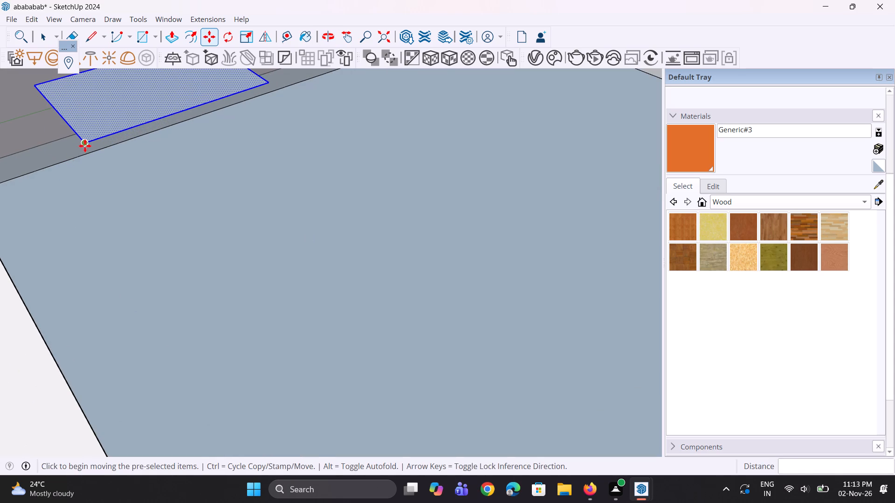
pyautogui.click(85, 146)
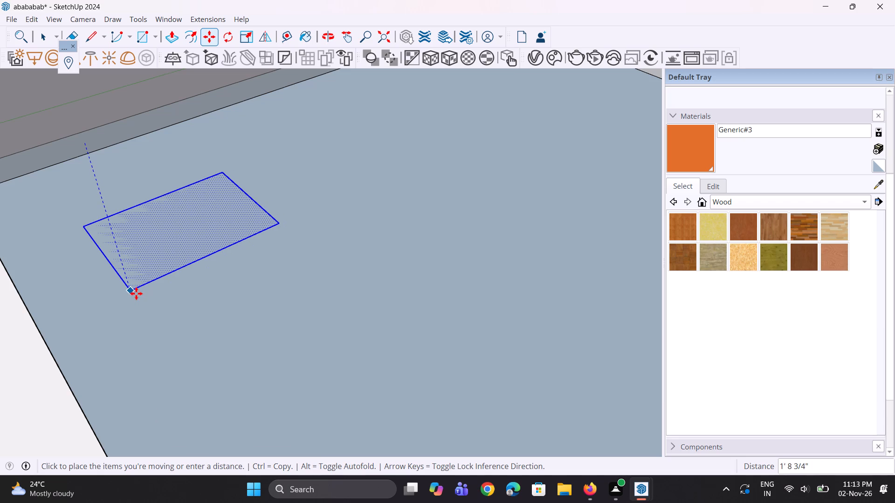
pyautogui.click(131, 294)
# Copy the small rectangle from the lowest large balcony about 35' 2" down onto the ground in front of the corner shop window.
pyautogui.moveTo(123, 314); pyautogui.dragTo(175, 369, button='middle')
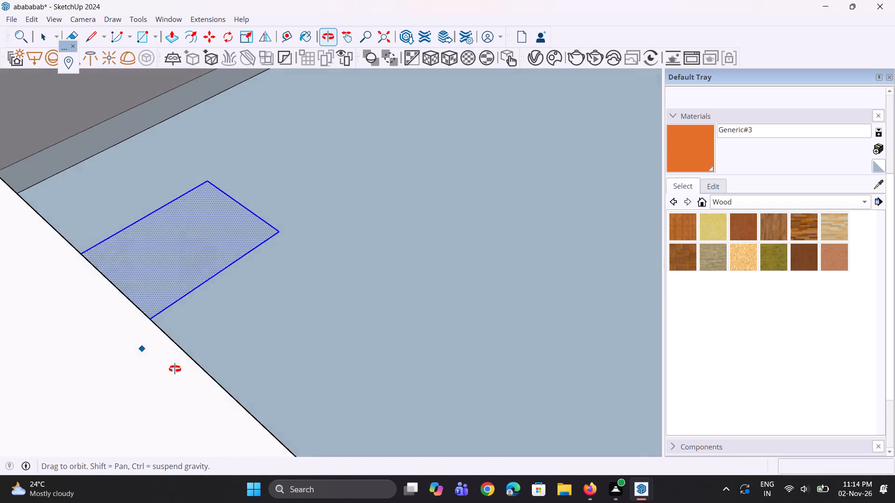
pyautogui.moveTo(175, 369); pyautogui.dragTo(176, 370, button='middle')
pyautogui.press('m')
pyautogui.click(157, 319)
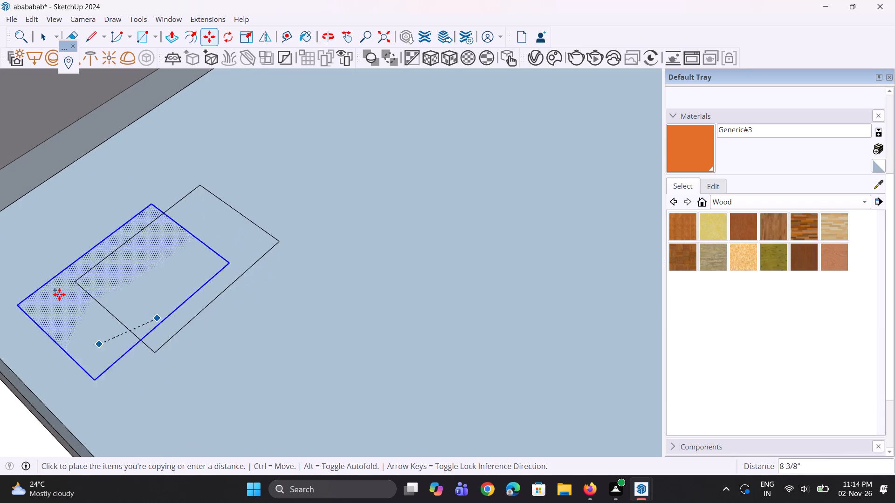
pyautogui.scroll(-6, 59, 294)
pyautogui.scroll(-7, 109, 263)
pyautogui.scroll(-12, 363, 218)
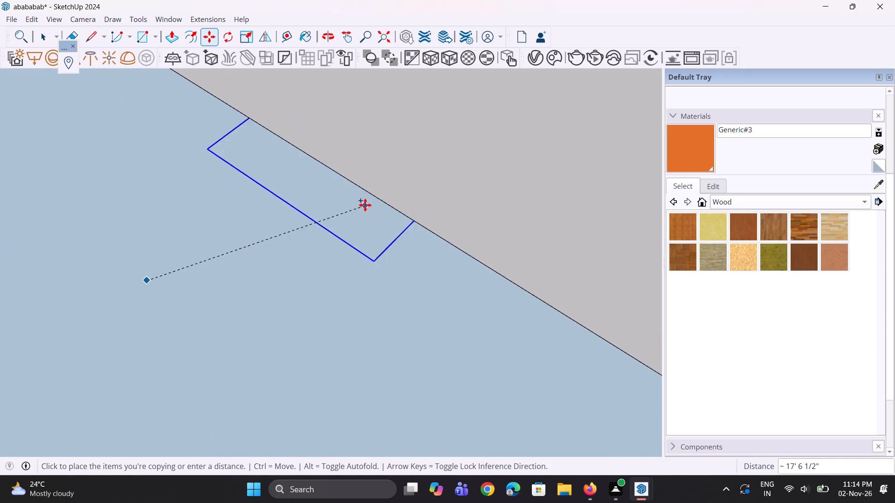
pyautogui.scroll(-14, 365, 204)
pyautogui.scroll(-19, 361, 214)
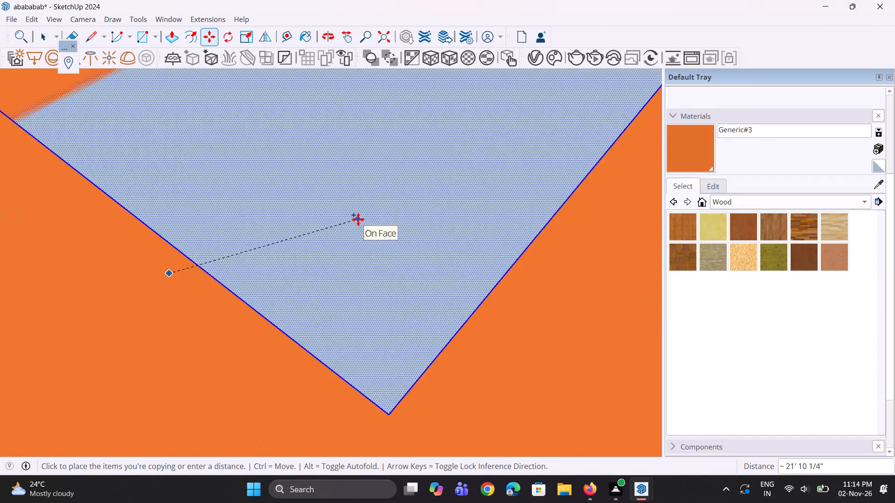
pyautogui.scroll(-7, 358, 219)
pyautogui.scroll(-20, 358, 219)
pyautogui.scroll(-8, 358, 219)
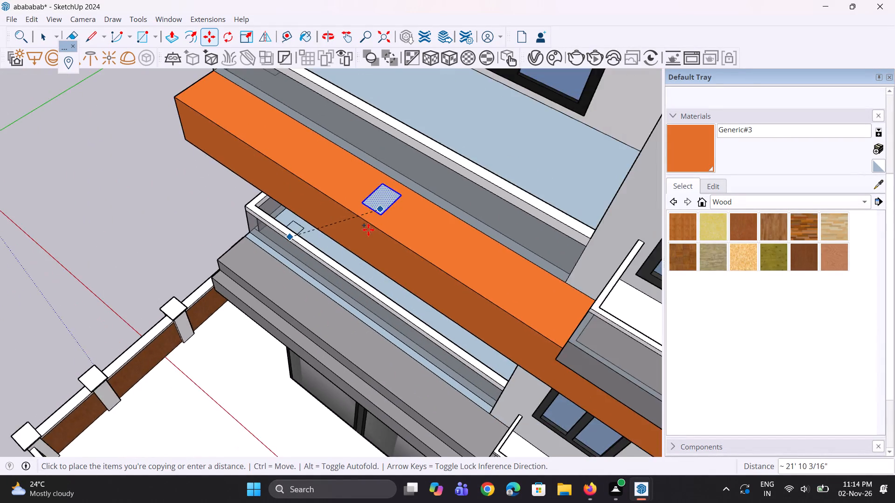
pyautogui.scroll(17, 289, 301)
pyautogui.moveTo(246, 340); pyautogui.dragTo(403, 230, button='middle')
pyautogui.scroll(1, 403, 230)
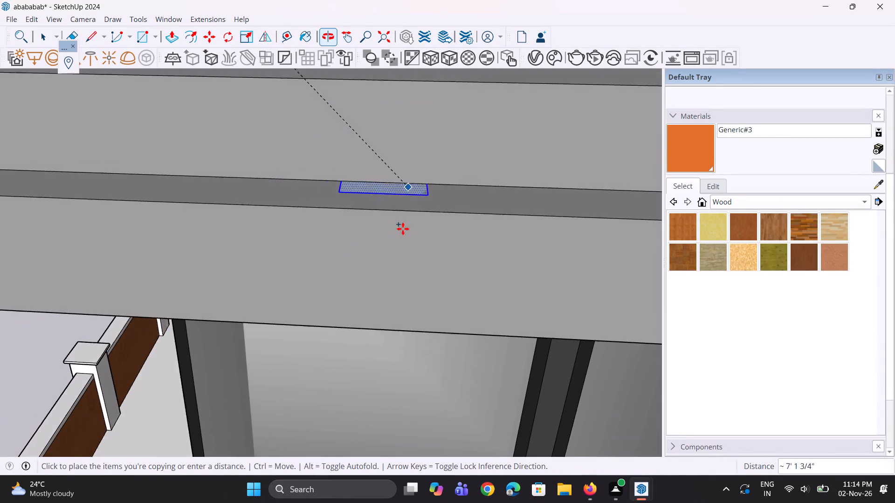
pyautogui.scroll(-20, 389, 235)
pyautogui.scroll(-12, 389, 235)
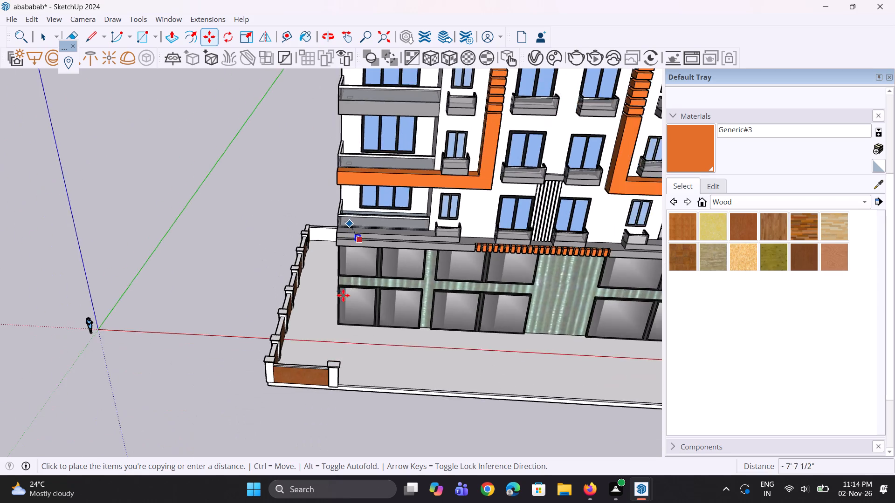
pyautogui.scroll(5, 318, 406)
pyautogui.scroll(13, 369, 321)
pyautogui.scroll(3, 333, 308)
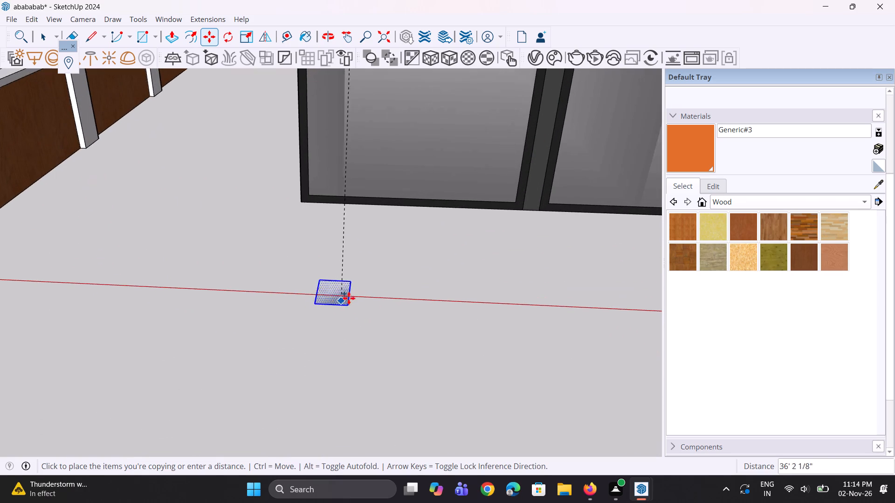
pyautogui.scroll(3, 352, 297)
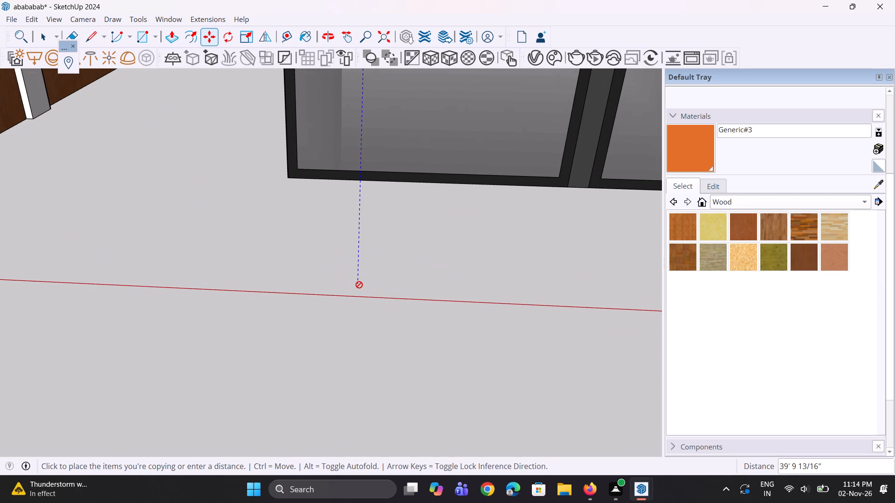
pyautogui.scroll(6, 359, 285)
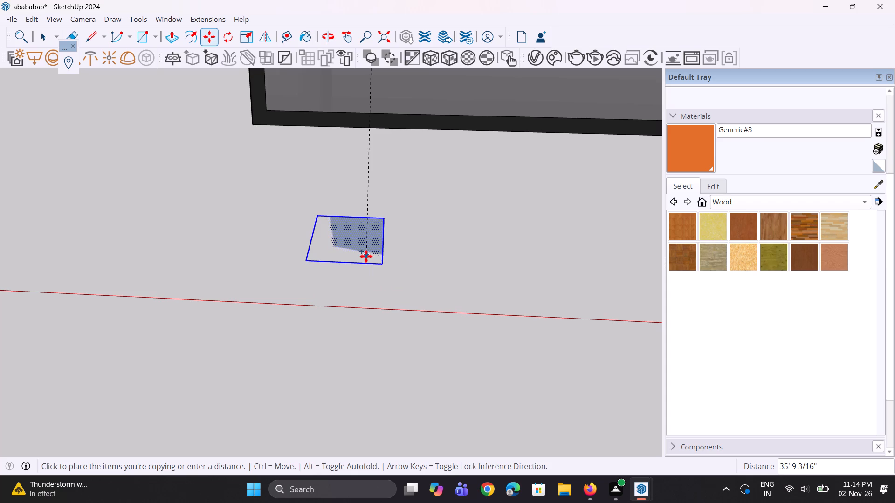
pyautogui.scroll(2, 365, 257)
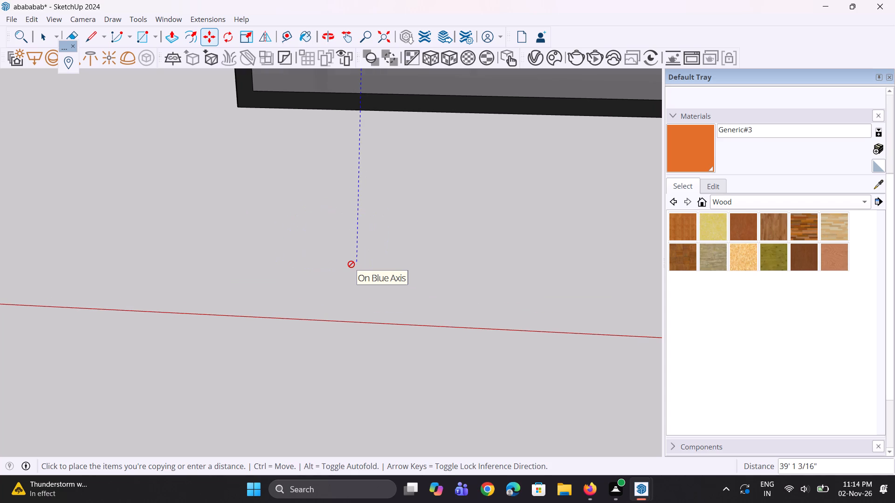
pyautogui.scroll(3, 351, 264)
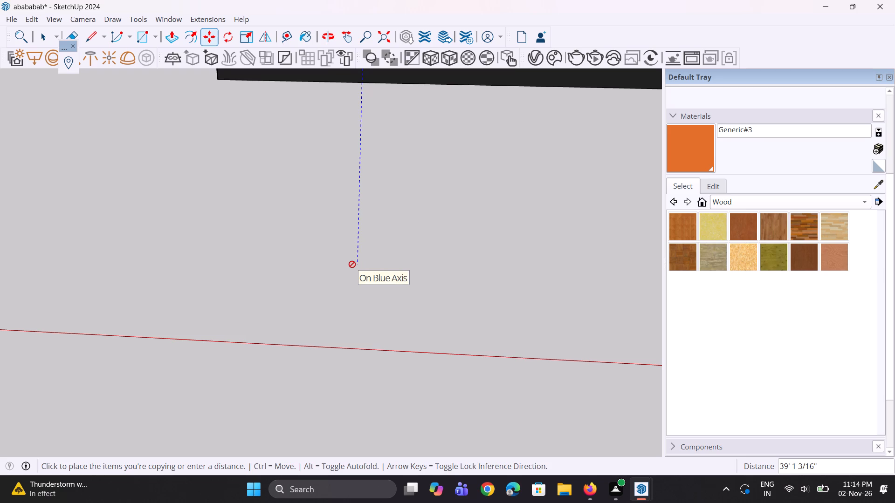
pyautogui.scroll(-4, 323, 260)
pyautogui.scroll(1, 324, 265)
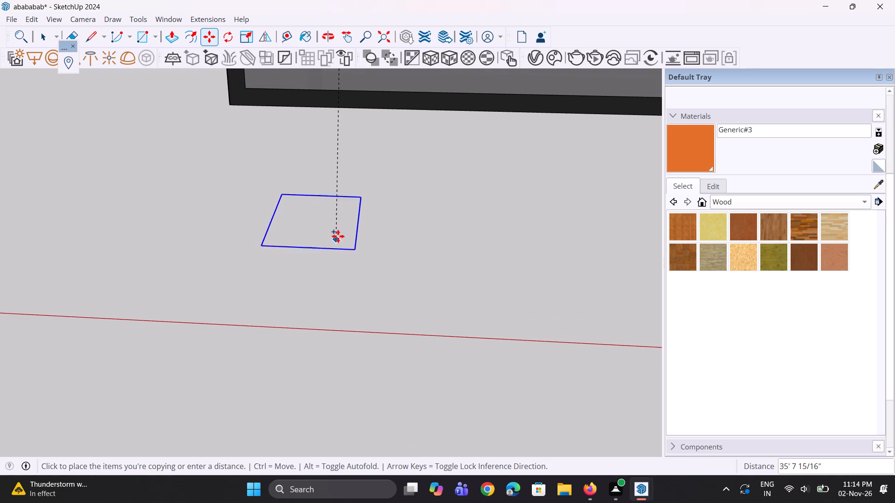
pyautogui.scroll(-5, 333, 342)
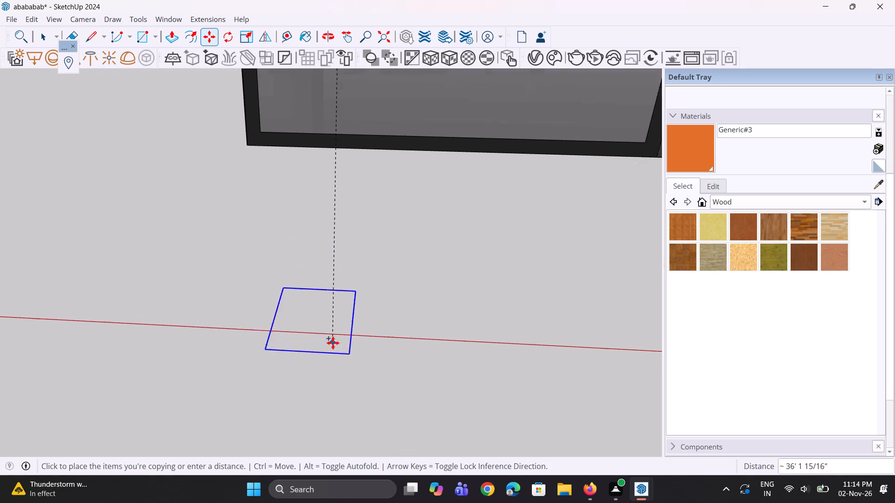
pyautogui.scroll(-5, 354, 287)
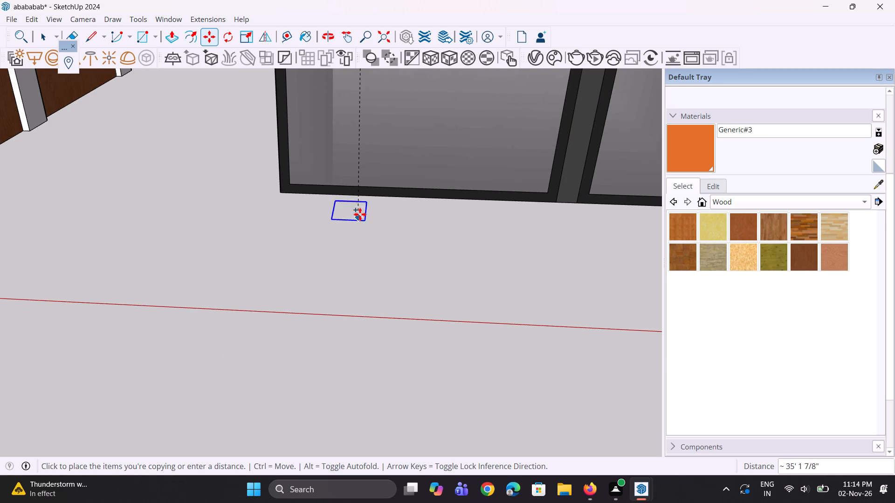
pyautogui.scroll(6, 352, 231)
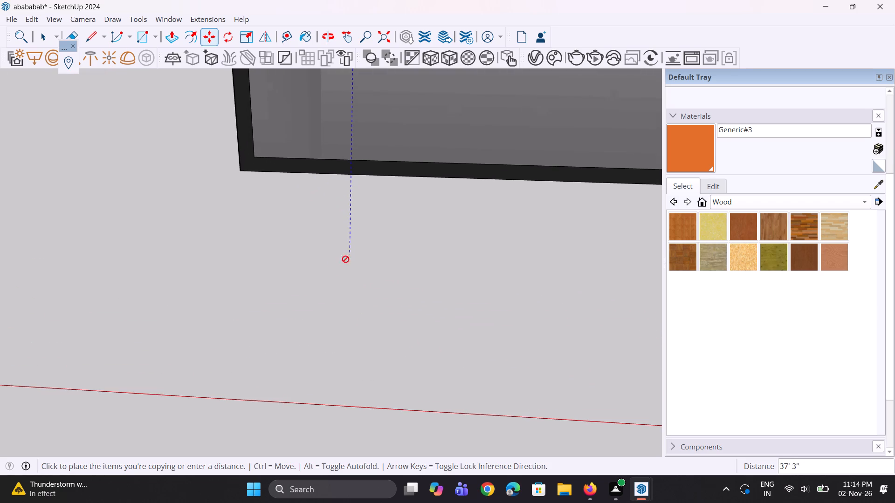
pyautogui.moveTo(331, 256); pyautogui.dragTo(287, 344, button='middle')
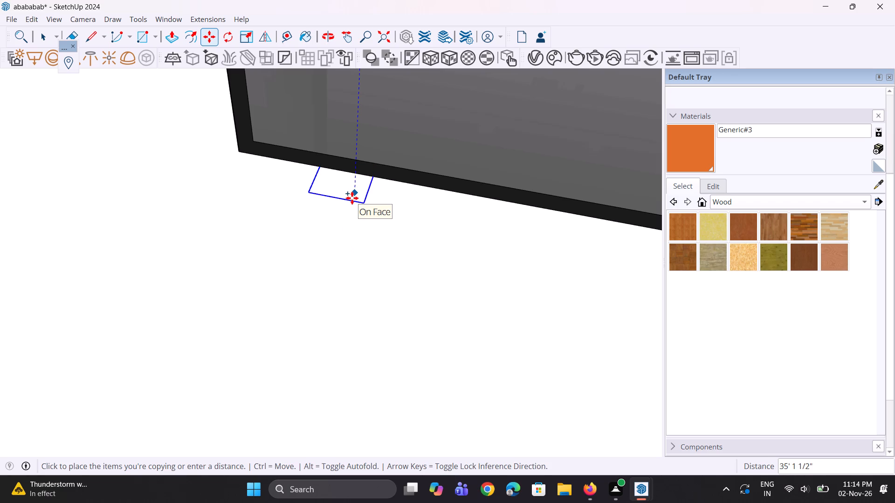
pyautogui.moveTo(352, 198); pyautogui.dragTo(350, 285, button='middle')
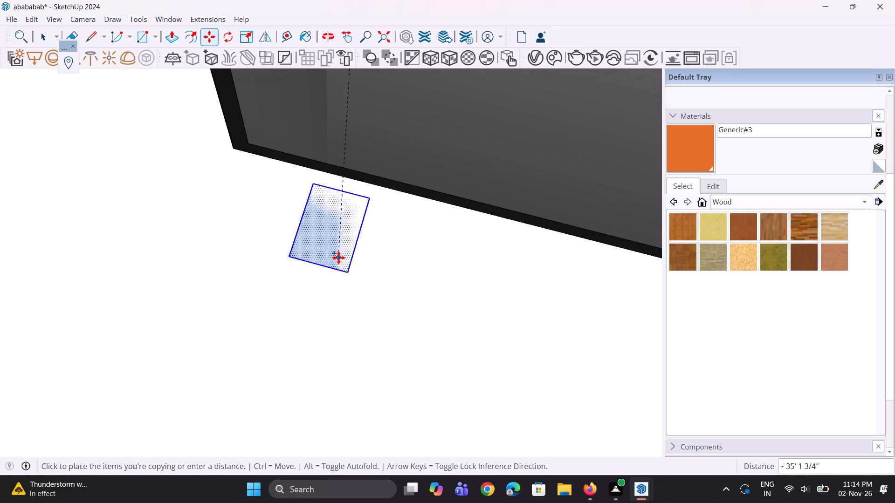
pyautogui.click(339, 255)
# Move the copied rectangle about 3' across the ground, away from the corner shop window.
pyautogui.scroll(-7, 247, 369)
pyautogui.scroll(1, 248, 371)
pyautogui.moveTo(261, 368); pyautogui.dragTo(330, 330, button='middle')
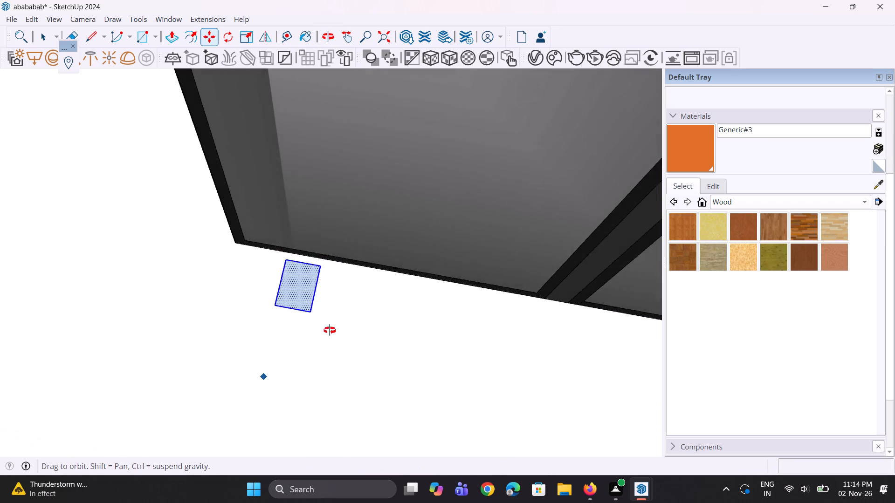
pyautogui.moveTo(330, 330); pyautogui.dragTo(396, 284, button='middle')
pyautogui.scroll(2, 306, 309)
pyautogui.moveTo(308, 295); pyautogui.dragTo(308, 300)
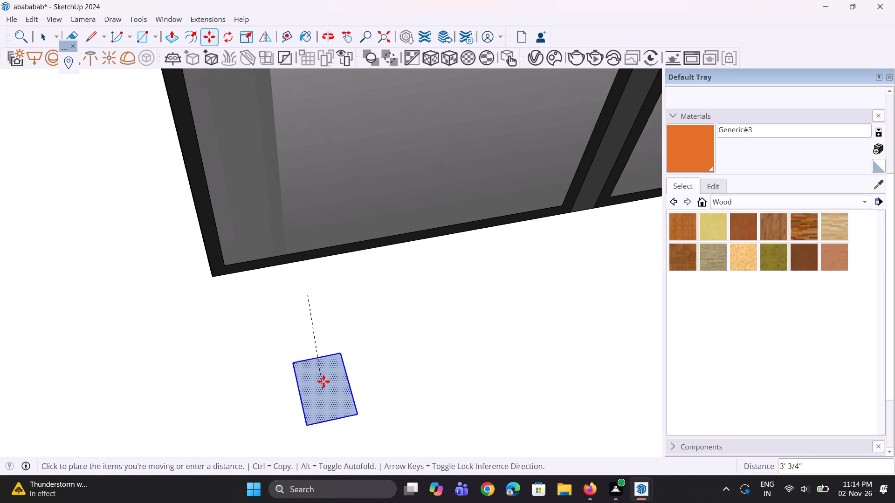
pyautogui.click(327, 367)
pyautogui.scroll(-4, 296, 396)
pyautogui.moveTo(301, 394); pyautogui.dragTo(317, 383)
# Push/Pull the ground rectangle up 31' 6 3/4" into a pillar reaching the underside of the grey ledge.
pyautogui.press('p')
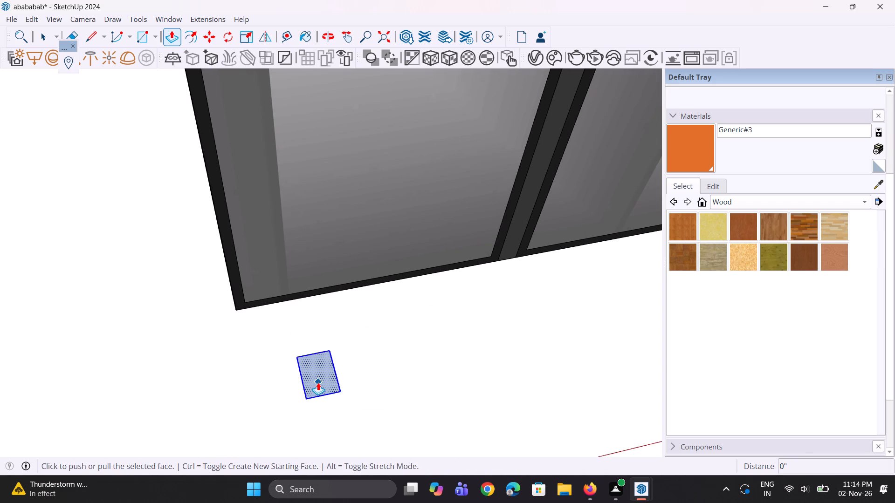
pyautogui.click(318, 381)
pyautogui.scroll(-6, 321, 332)
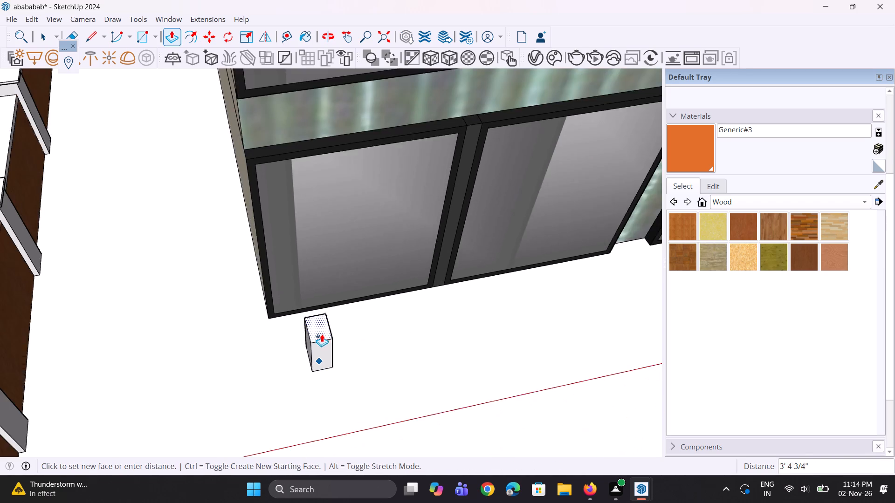
pyautogui.scroll(-6, 322, 334)
pyautogui.moveTo(322, 346); pyautogui.dragTo(338, 211, button='middle')
pyautogui.scroll(-11, 354, 292)
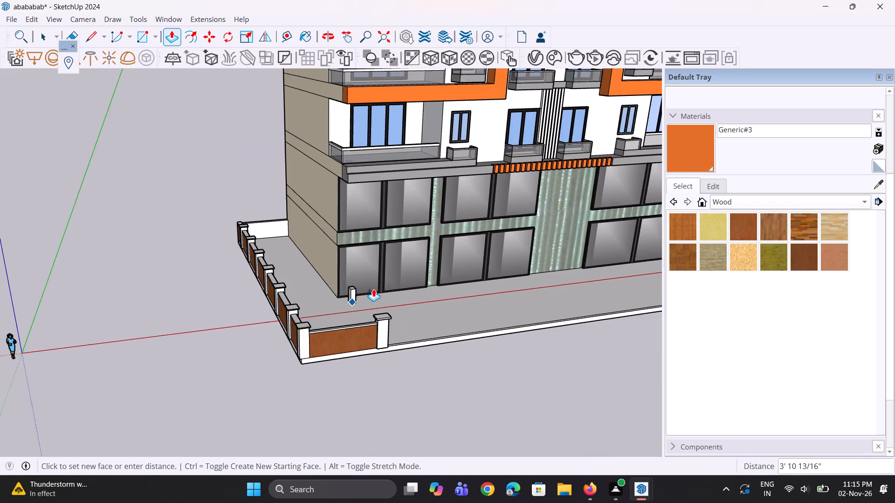
pyautogui.scroll(6, 395, 222)
pyautogui.scroll(1, 352, 220)
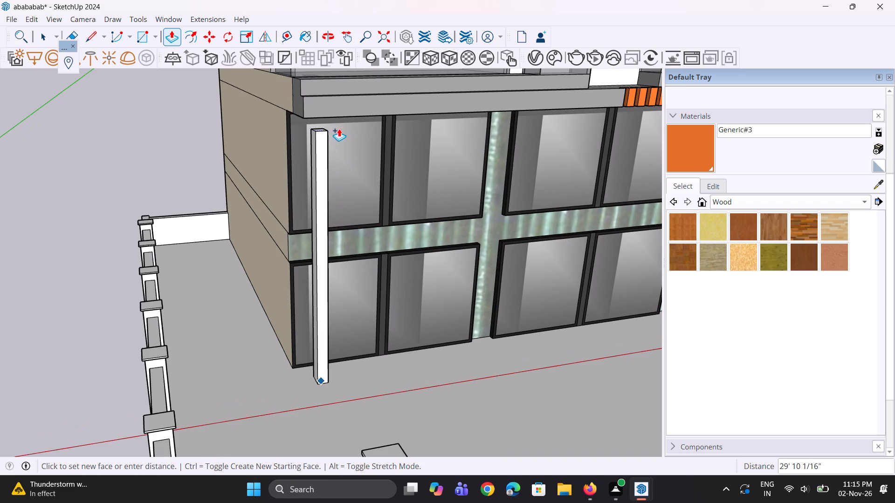
pyautogui.click(353, 116)
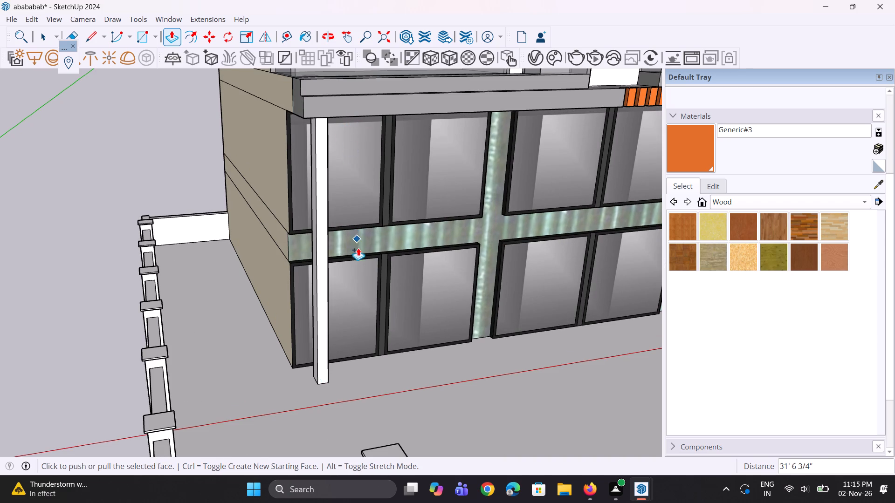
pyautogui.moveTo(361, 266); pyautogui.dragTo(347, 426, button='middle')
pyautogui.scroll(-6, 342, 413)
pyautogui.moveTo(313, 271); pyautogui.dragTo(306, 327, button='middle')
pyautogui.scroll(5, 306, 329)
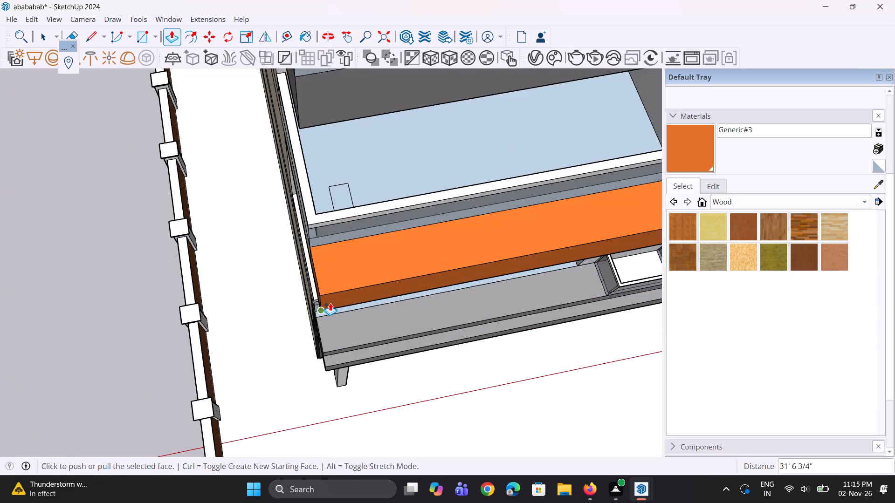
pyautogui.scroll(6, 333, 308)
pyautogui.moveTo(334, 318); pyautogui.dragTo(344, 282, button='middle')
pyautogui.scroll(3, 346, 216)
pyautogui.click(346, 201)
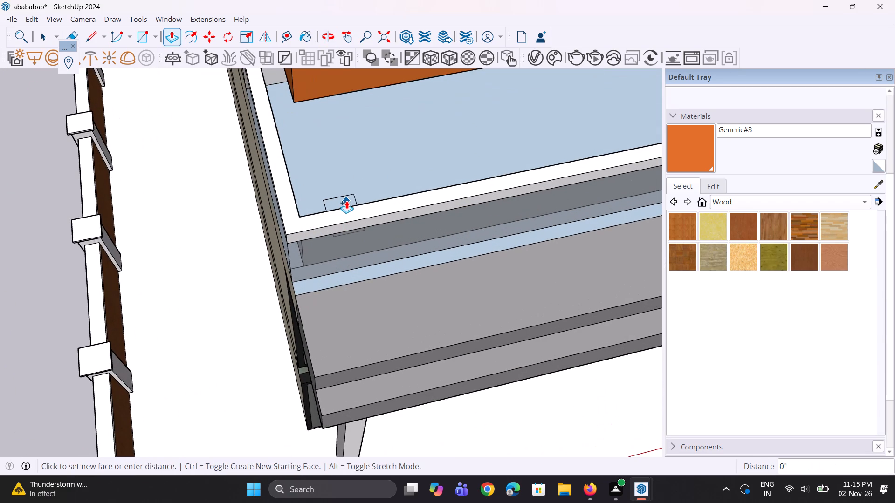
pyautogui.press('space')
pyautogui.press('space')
# Push/Pull the rectangle on the lowest large balcony's floor up 14' into a pillar reaching the underside of the balcony above.
pyautogui.scroll(3, 330, 200)
pyautogui.moveTo(326, 217); pyautogui.dragTo(324, 272, button='middle')
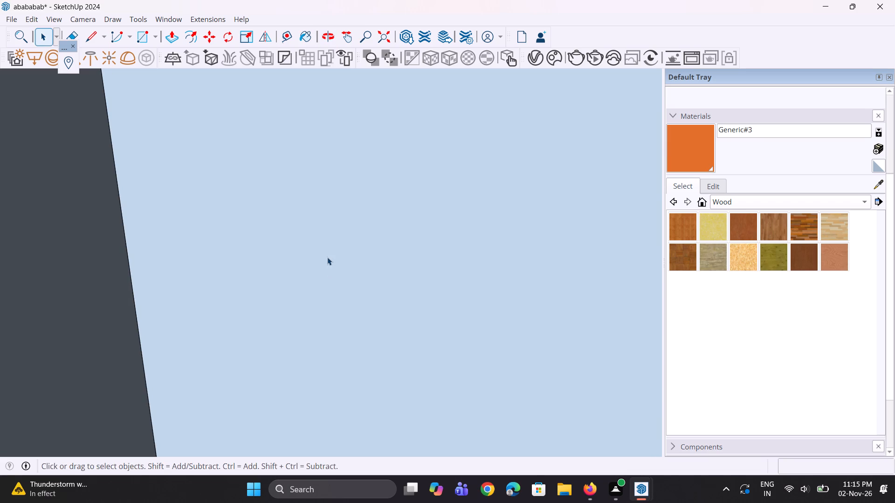
pyautogui.moveTo(327, 258); pyautogui.dragTo(364, 112, button='middle')
pyautogui.scroll(-17, 361, 120)
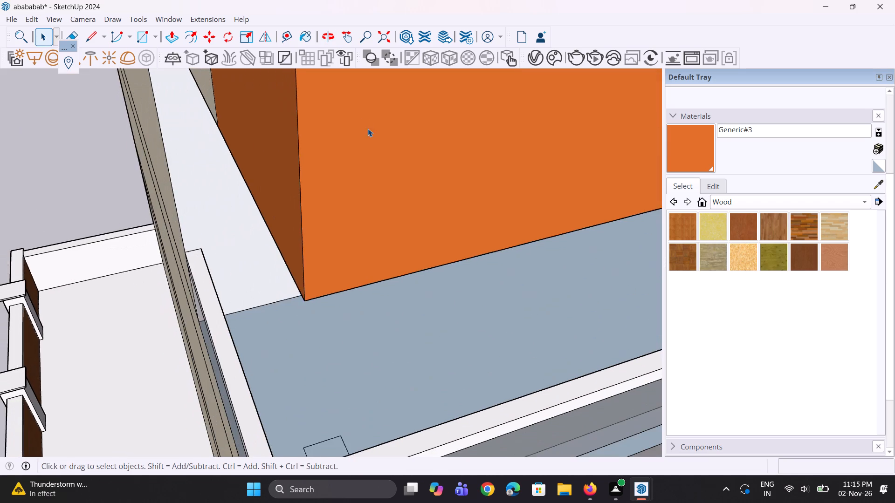
pyautogui.scroll(-1, 368, 129)
pyautogui.scroll(12, 311, 461)
pyautogui.press('p')
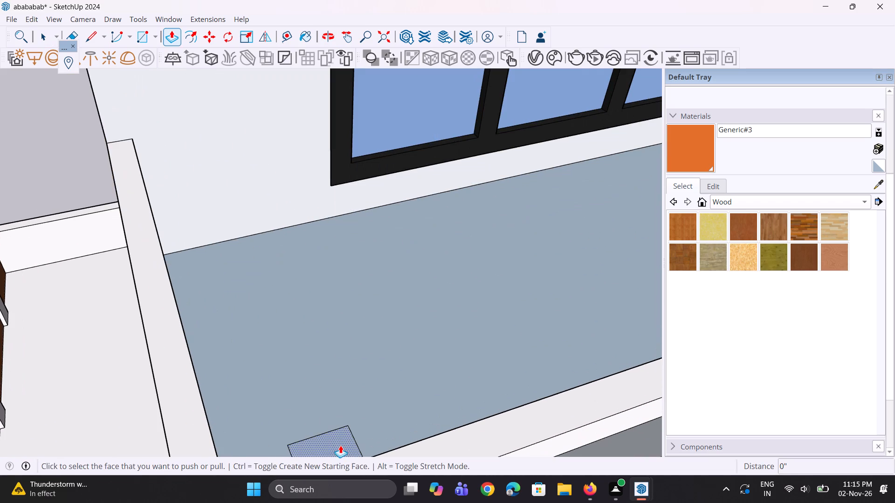
pyautogui.click(343, 441)
pyautogui.scroll(-5, 347, 376)
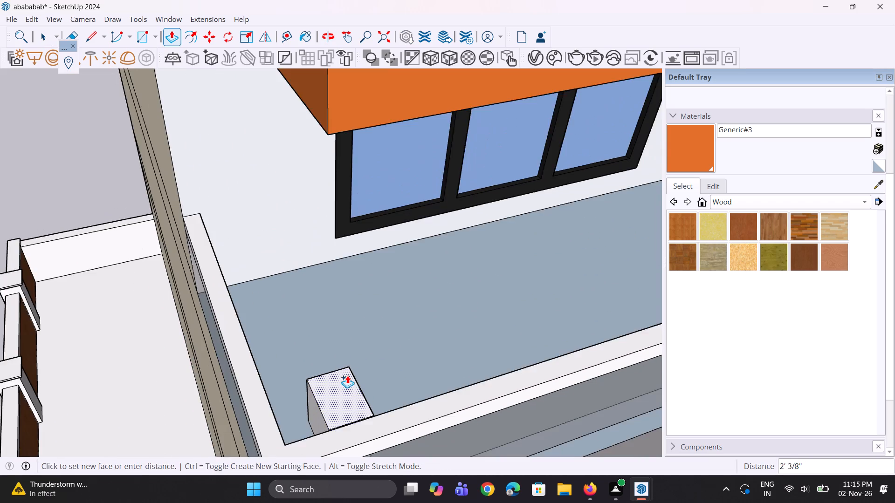
pyautogui.scroll(-5, 348, 374)
pyautogui.moveTo(348, 304); pyautogui.dragTo(359, 234, button='middle')
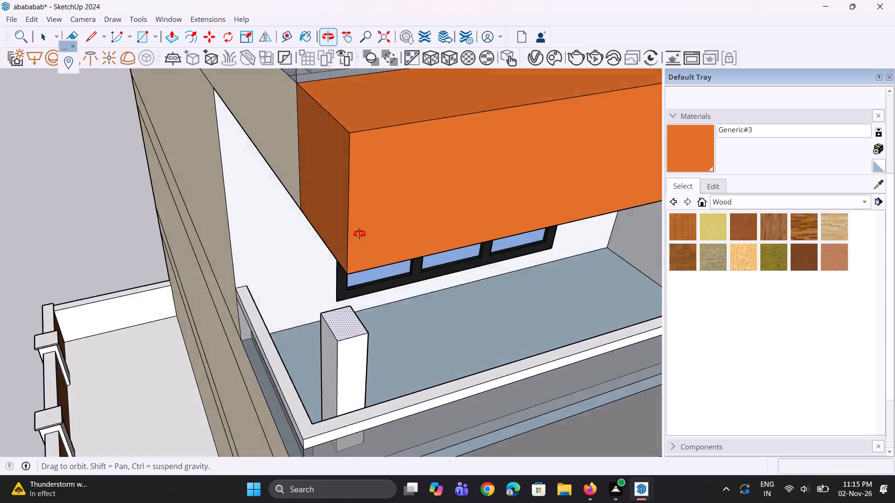
pyautogui.moveTo(359, 234); pyautogui.dragTo(360, 224, button='middle')
pyautogui.scroll(-6, 357, 253)
pyautogui.scroll(-7, 368, 292)
pyautogui.moveTo(403, 278); pyautogui.dragTo(400, 38, button='middle')
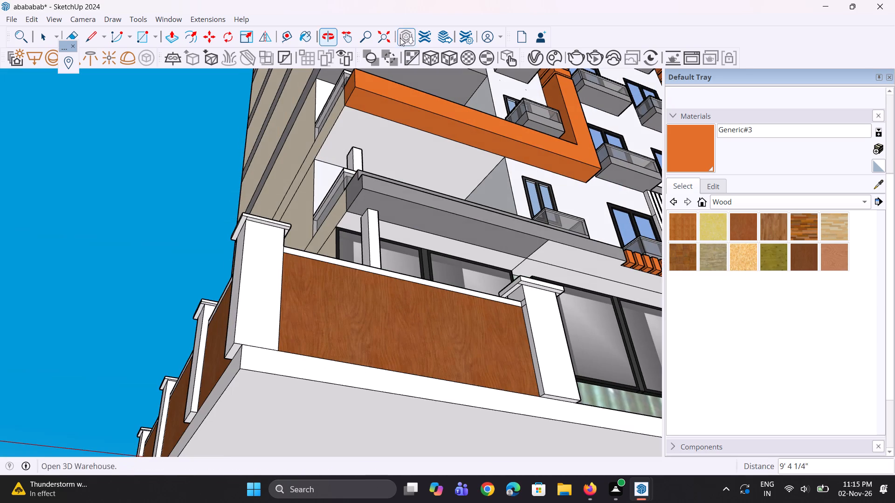
pyautogui.click(382, 125)
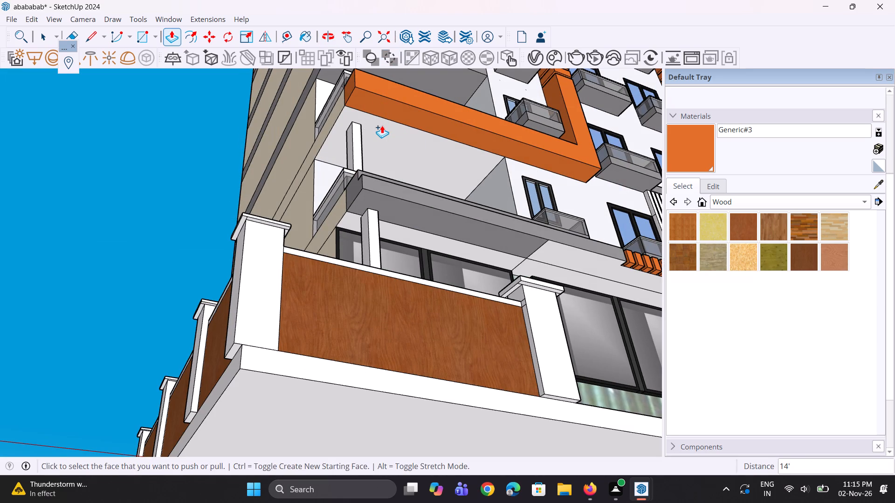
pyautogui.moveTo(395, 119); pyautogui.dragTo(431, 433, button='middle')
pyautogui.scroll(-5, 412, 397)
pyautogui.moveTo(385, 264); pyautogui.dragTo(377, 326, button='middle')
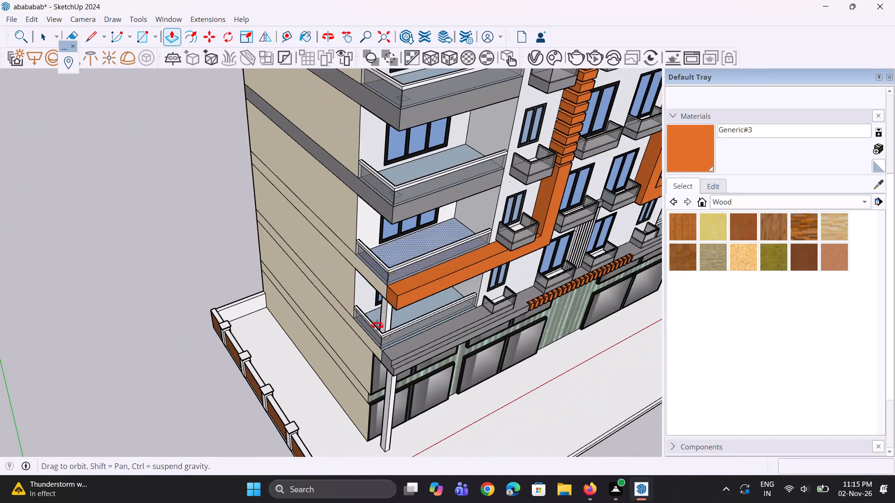
# Repeat the 14' Push/Pull on the small rectangle of the second large balcony, just above the lower orange band.
pyautogui.moveTo(377, 326); pyautogui.dragTo(372, 354, button='middle')
pyautogui.scroll(6, 372, 354)
pyautogui.scroll(4, 407, 285)
pyautogui.doubleClick(391, 285)
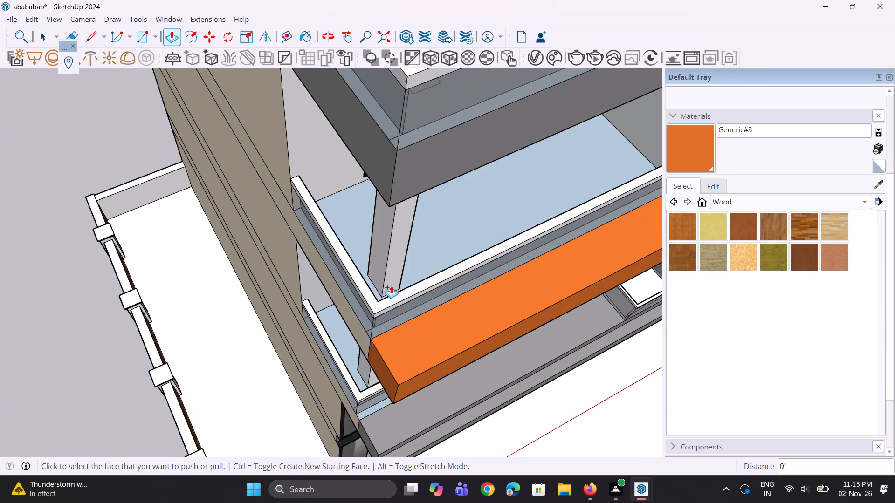
# Repeat the 14' Push/Pull on the small rectangle of the third large balcony from the bottom.
pyautogui.moveTo(387, 265); pyautogui.dragTo(390, 145, button='middle')
pyautogui.scroll(1, 387, 156)
pyautogui.scroll(-11, 379, 311)
pyautogui.moveTo(389, 233); pyautogui.dragTo(414, 136, button='middle')
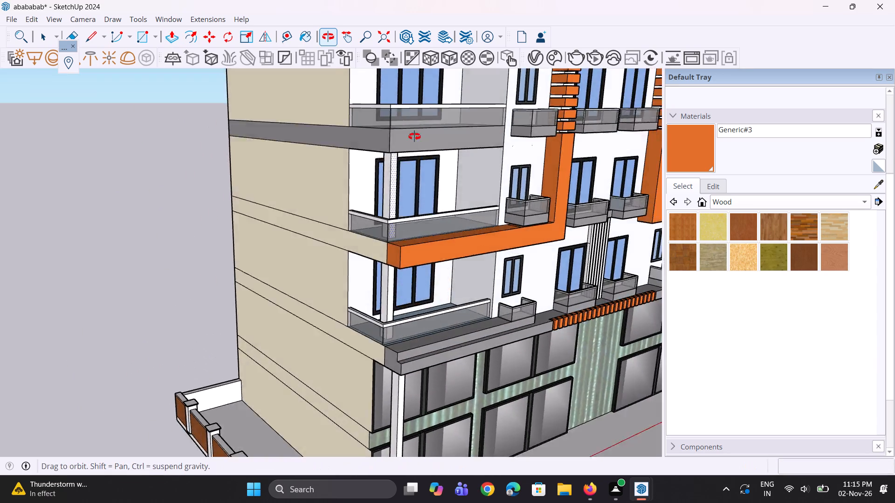
pyautogui.moveTo(414, 136); pyautogui.dragTo(303, 496, button='middle')
pyautogui.moveTo(302, 468); pyautogui.dragTo(302, 463, button='middle')
pyautogui.moveTo(305, 451); pyautogui.dragTo(345, 348, button='middle')
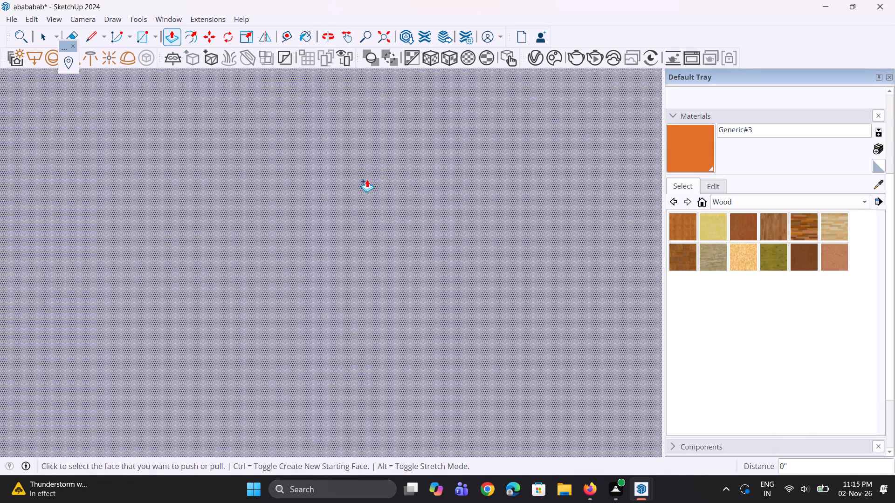
pyautogui.click(388, 33)
pyautogui.moveTo(255, 387); pyautogui.dragTo(294, 297, button='middle')
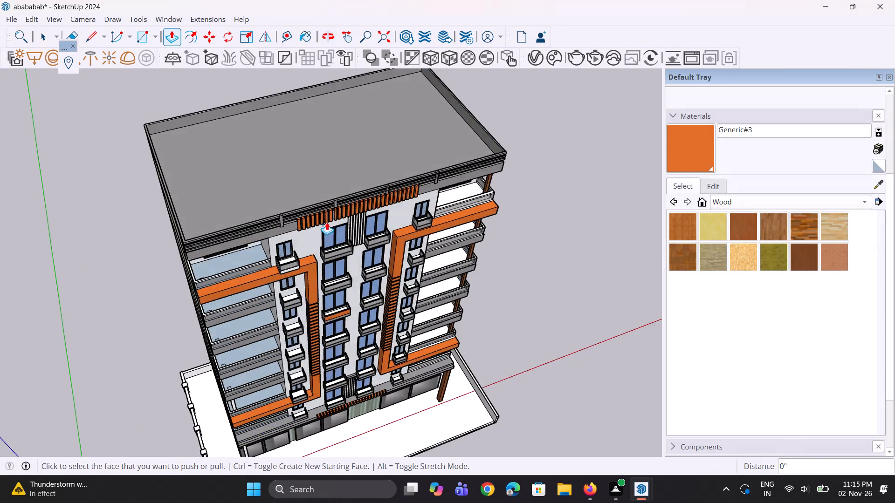
pyautogui.scroll(-5, 327, 222)
pyautogui.scroll(6, 270, 349)
pyautogui.scroll(10, 251, 299)
pyautogui.scroll(5, 253, 345)
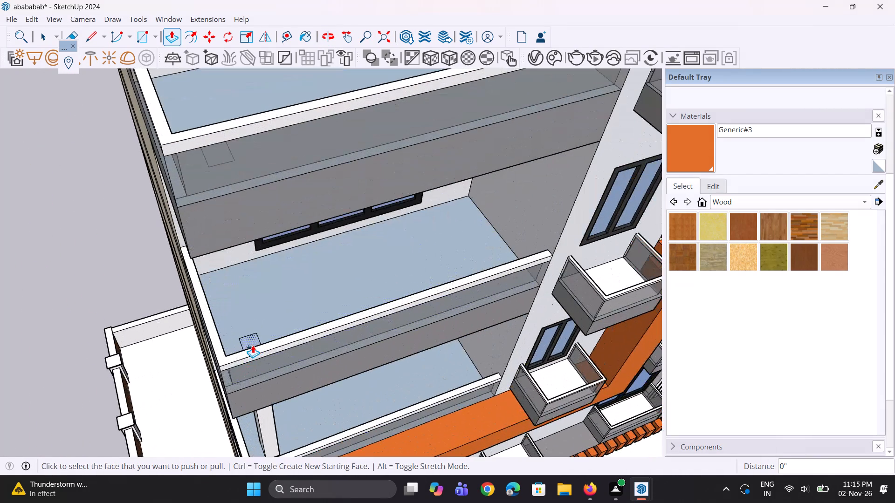
pyautogui.doubleClick(253, 345)
# Repeat the 14' Push/Pull on the small rectangles of the fourth and fifth large balconies.
pyautogui.scroll(-7, 279, 350)
pyautogui.moveTo(247, 313); pyautogui.dragTo(256, 347, button='middle')
pyautogui.scroll(2, 259, 330)
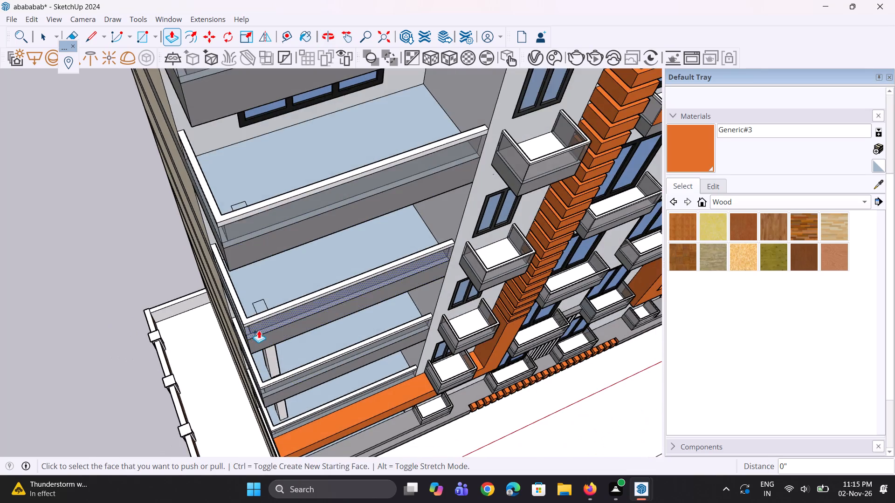
pyautogui.scroll(6, 259, 330)
pyautogui.doubleClick(265, 296)
pyautogui.scroll(-7, 330, 382)
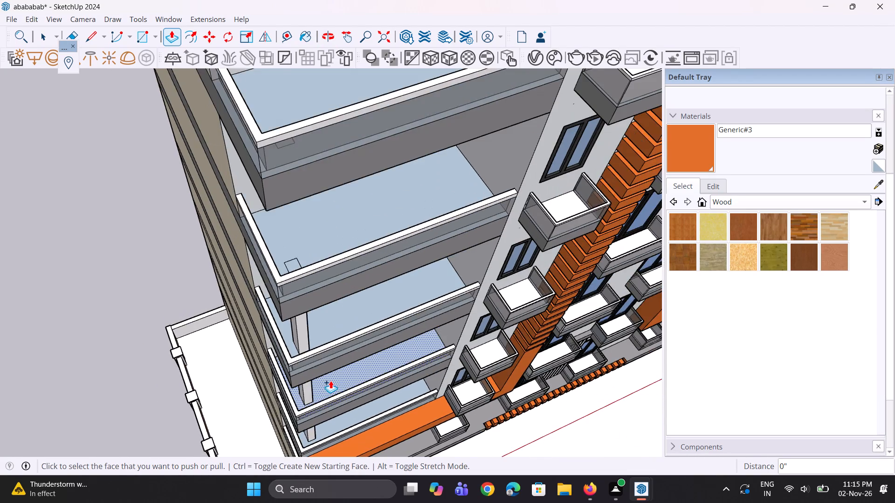
pyautogui.scroll(-5, 330, 381)
pyautogui.scroll(9, 307, 319)
pyautogui.doubleClick(312, 320)
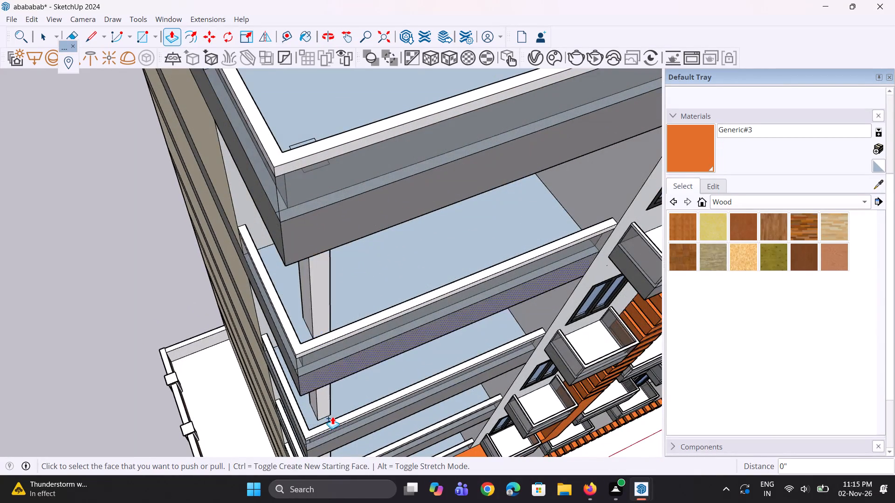
# Repeat the 14' Push/Pull on the rectangles of the sixth and topmost large balconies, below and above the upper orange band.
pyautogui.scroll(-6, 332, 416)
pyautogui.scroll(8, 316, 328)
pyautogui.doubleClick(329, 305)
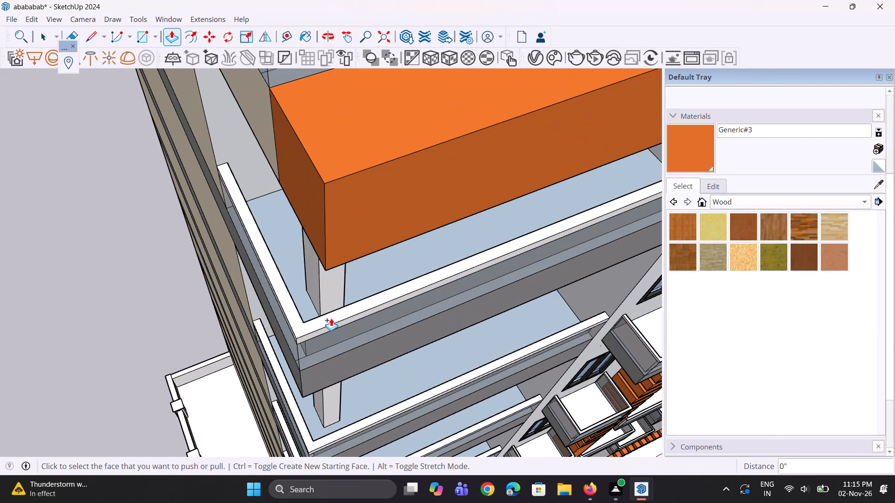
pyautogui.scroll(-13, 338, 366)
pyautogui.scroll(9, 329, 300)
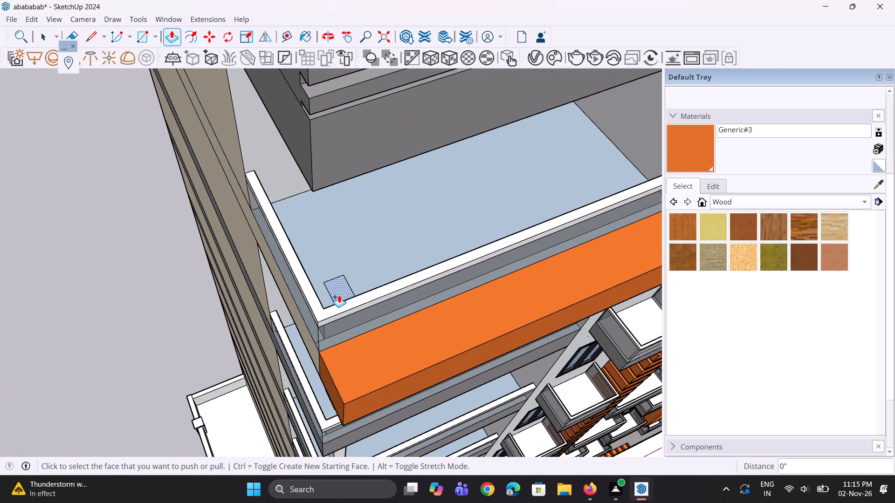
pyautogui.doubleClick(339, 295)
# Examine the new corner pillars and compare both sides of the building's front facade.
pyautogui.moveTo(318, 329); pyautogui.dragTo(414, 284, button='middle')
pyautogui.scroll(1, 382, 292)
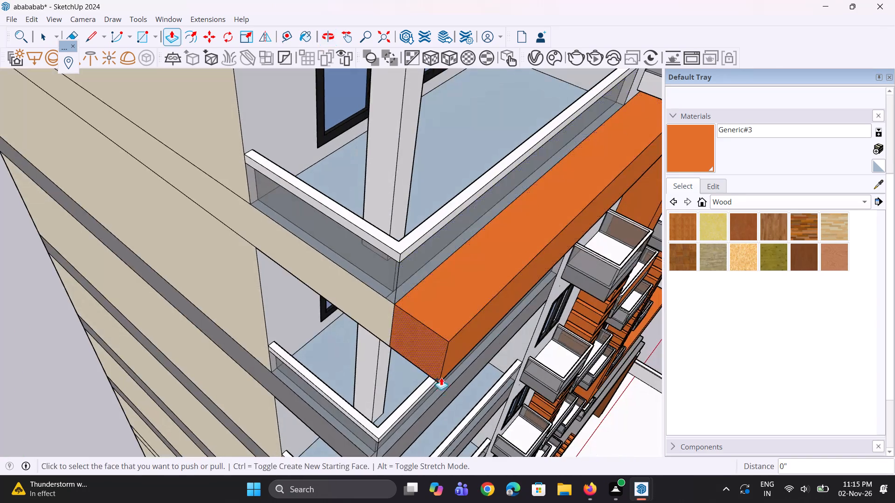
pyautogui.scroll(-13, 444, 383)
pyautogui.moveTo(454, 374); pyautogui.dragTo(451, 347, button='middle')
pyautogui.press('space')
pyautogui.press('space')
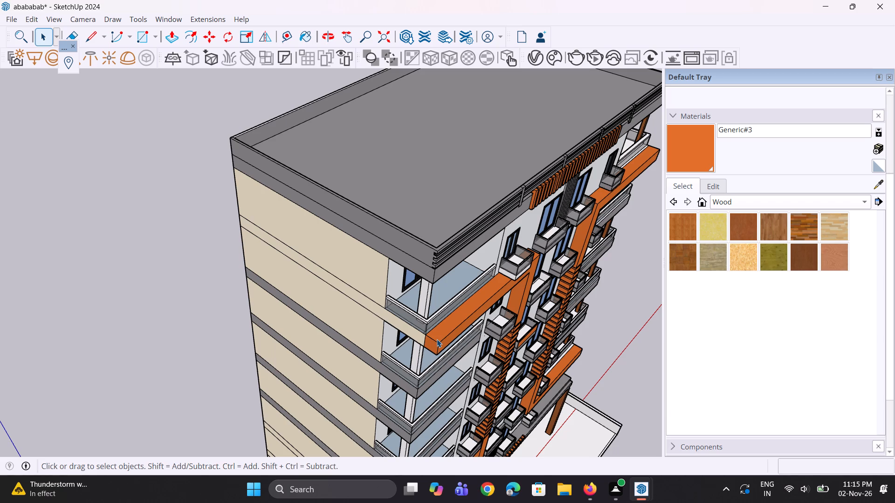
pyautogui.press('p')
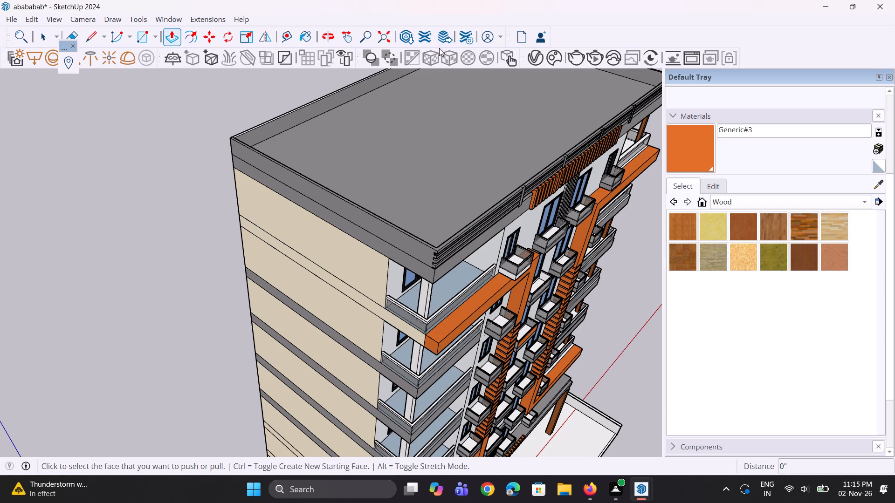
pyautogui.scroll(1, 489, 54)
pyautogui.scroll(-5, 178, 0)
pyautogui.scroll(-5, 151, 195)
pyautogui.moveTo(570, 316); pyautogui.dragTo(363, 251, button='middle')
pyautogui.scroll(-2, 422, 208)
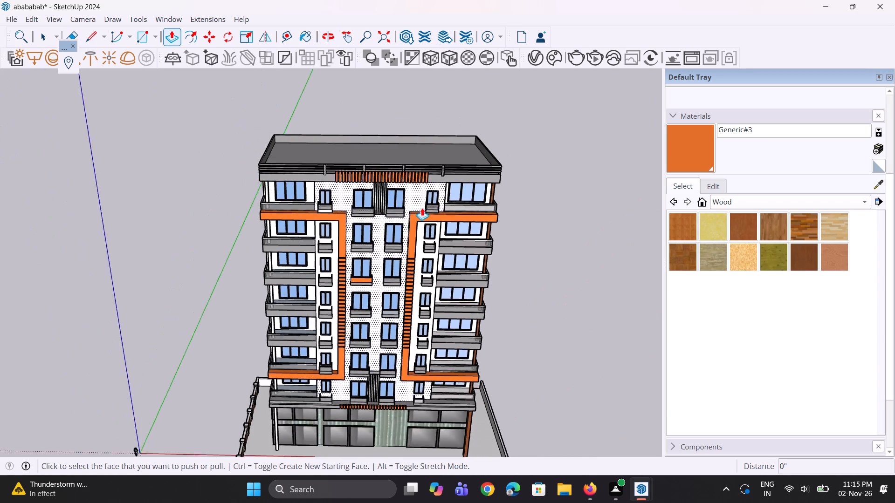
pyautogui.scroll(-2, 422, 208)
pyautogui.scroll(3, 255, 237)
pyautogui.scroll(4, 567, 310)
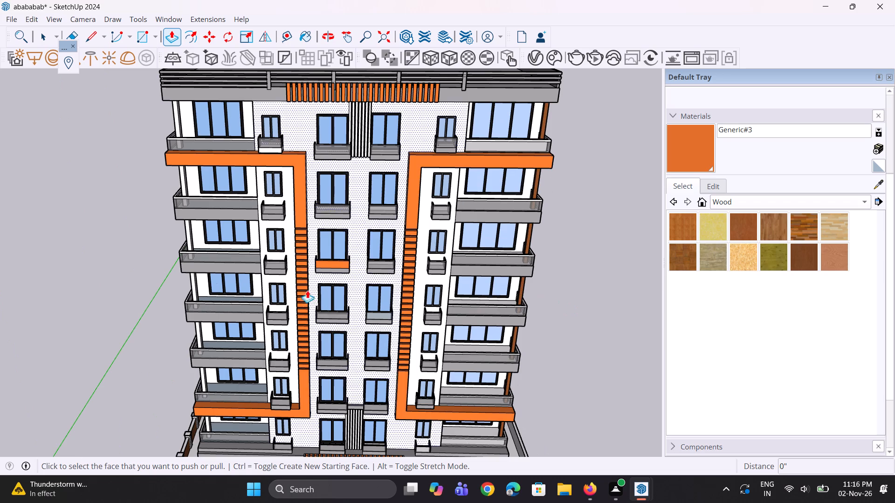
pyautogui.press('space')
pyautogui.press('space')
pyautogui.press('space')
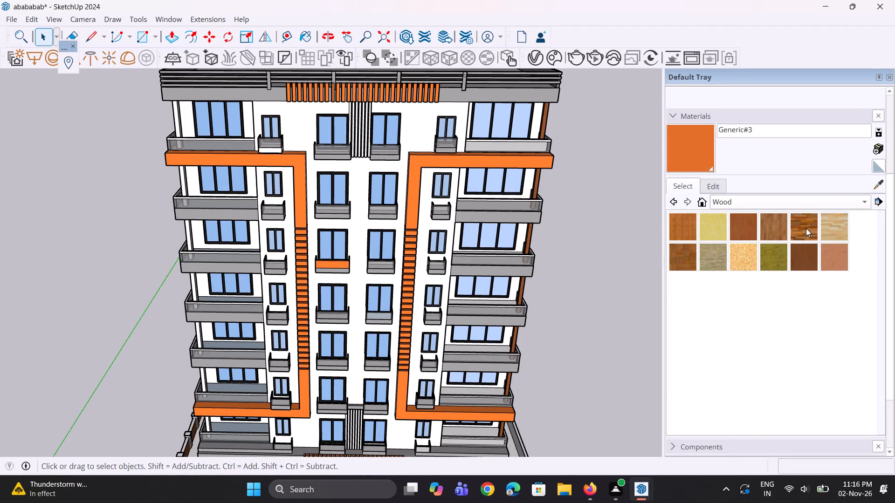
# Paint the faces of the topmost balcony's new corner pillar with the Wood Cherry Original material.
pyautogui.scroll(2, 743, 249)
pyautogui.click(742, 224)
pyautogui.scroll(3, 170, 199)
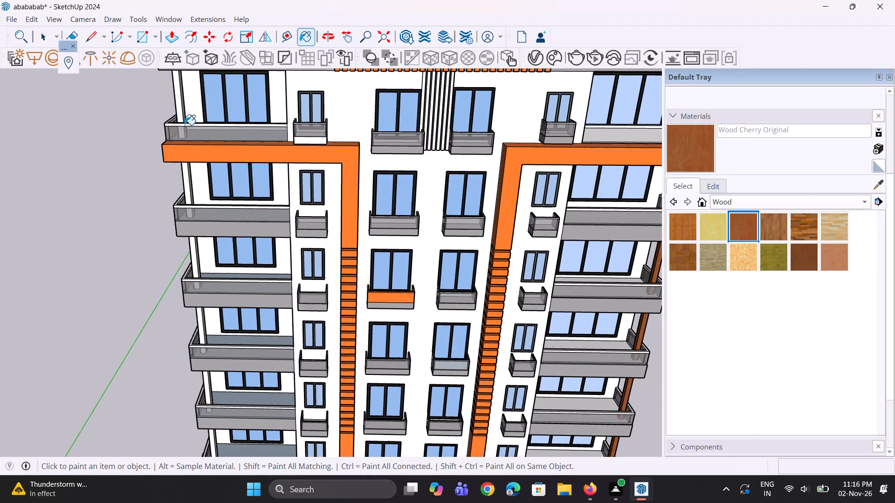
pyautogui.scroll(2, 185, 111)
pyautogui.click(179, 108)
pyautogui.moveTo(167, 118); pyautogui.dragTo(148, 143, button='middle')
pyautogui.scroll(-1, 149, 192)
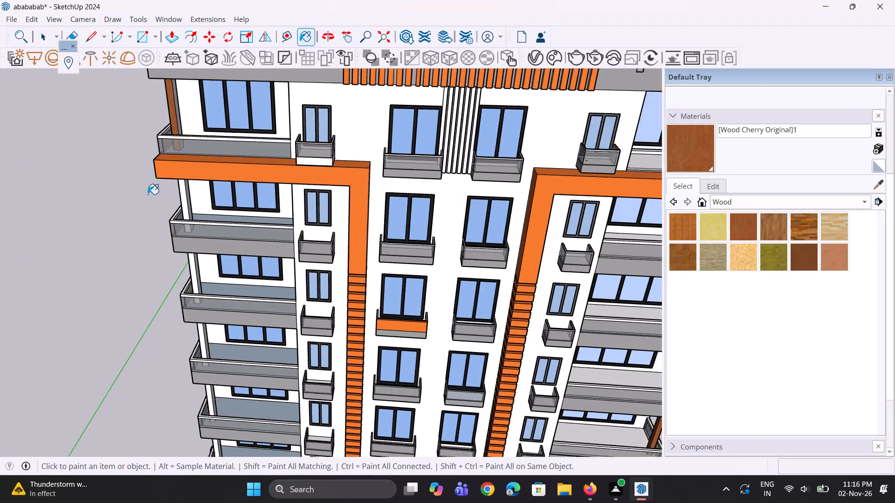
pyautogui.scroll(-1, 148, 194)
pyautogui.scroll(6, 182, 132)
pyautogui.click(172, 127)
pyautogui.moveTo(129, 172); pyautogui.dragTo(197, 201, button='middle')
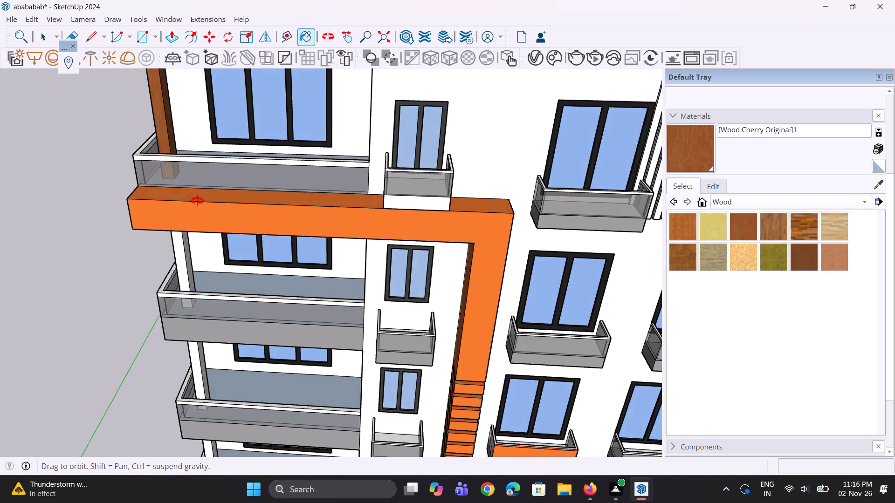
pyautogui.moveTo(197, 201); pyautogui.dragTo(505, 187, button='middle')
pyautogui.click(325, 192)
pyautogui.moveTo(302, 207); pyautogui.dragTo(392, 192, button='middle')
pyautogui.click(464, 164)
# Paint the four faces of the corner pillar just below the upper orange band with Wood Cherry Original.
pyautogui.scroll(2, 470, 287)
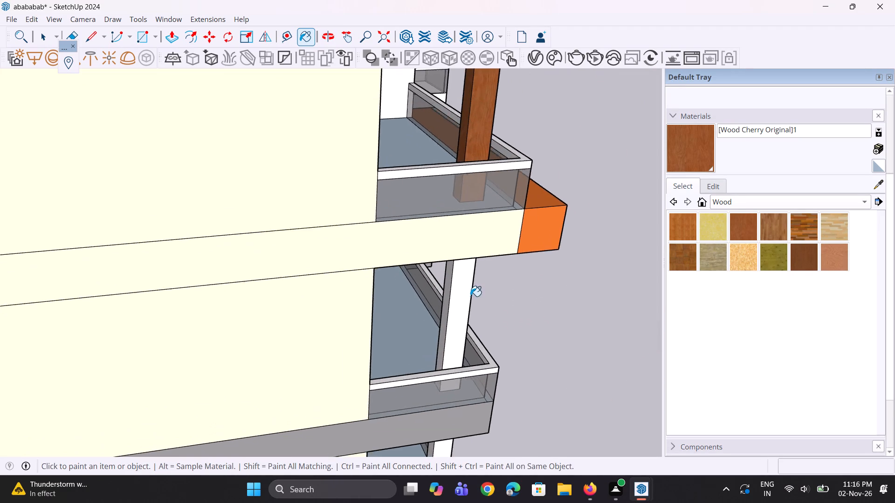
pyautogui.scroll(5, 470, 296)
pyautogui.click(458, 314)
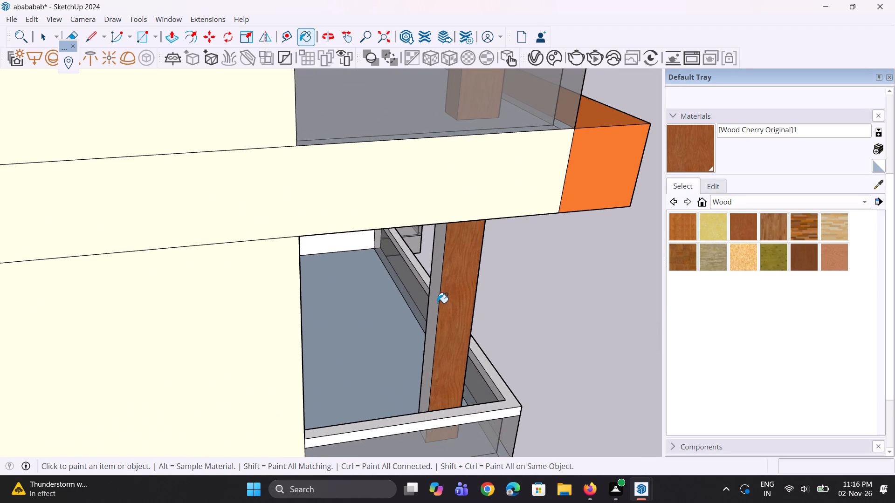
pyautogui.click(436, 302)
pyautogui.moveTo(489, 272); pyautogui.dragTo(19, 257, button='middle')
pyautogui.scroll(-5, 337, 329)
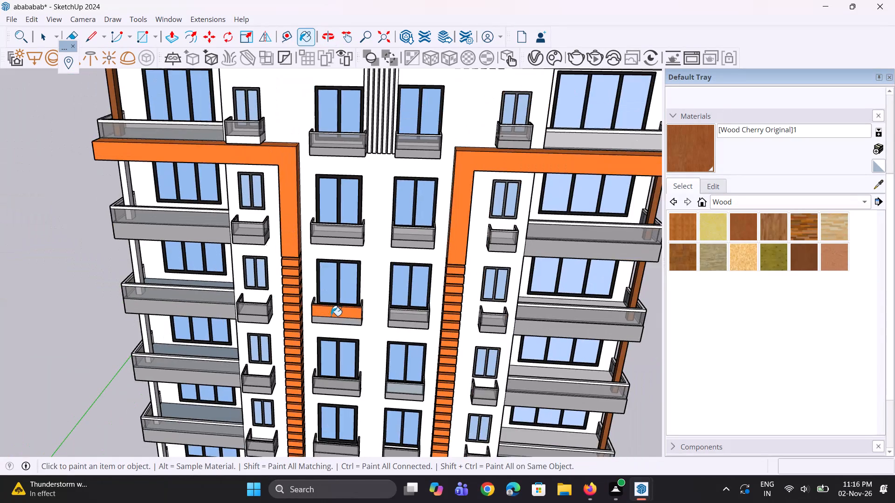
pyautogui.scroll(4, 28, 135)
pyautogui.scroll(7, 149, 196)
pyautogui.click(187, 199)
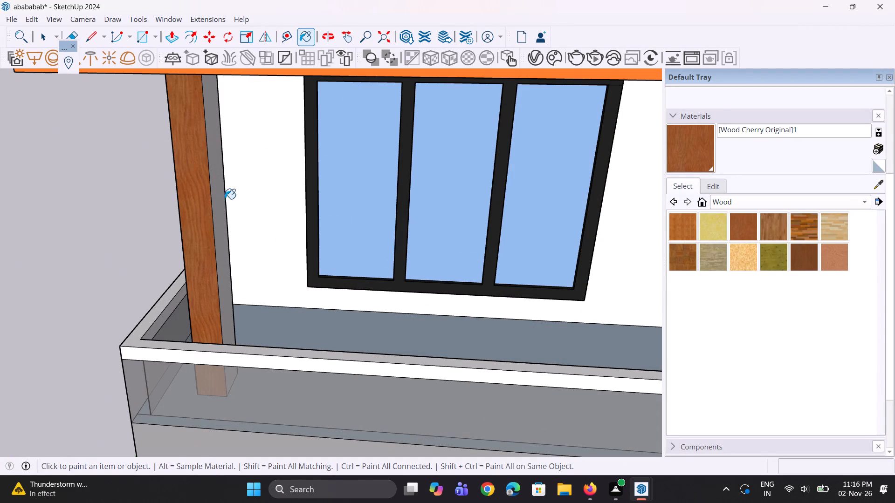
pyautogui.click(218, 207)
# Paint the four faces of the fifth large balcony's corner pillar with Wood Cherry Original.
pyautogui.scroll(-10, 160, 176)
pyautogui.scroll(4, 165, 230)
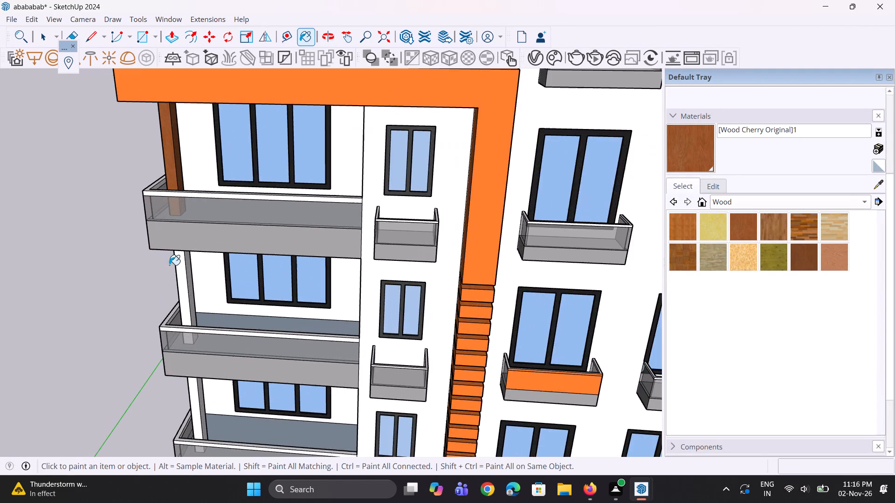
pyautogui.scroll(8, 186, 292)
pyautogui.click(186, 292)
pyautogui.click(197, 290)
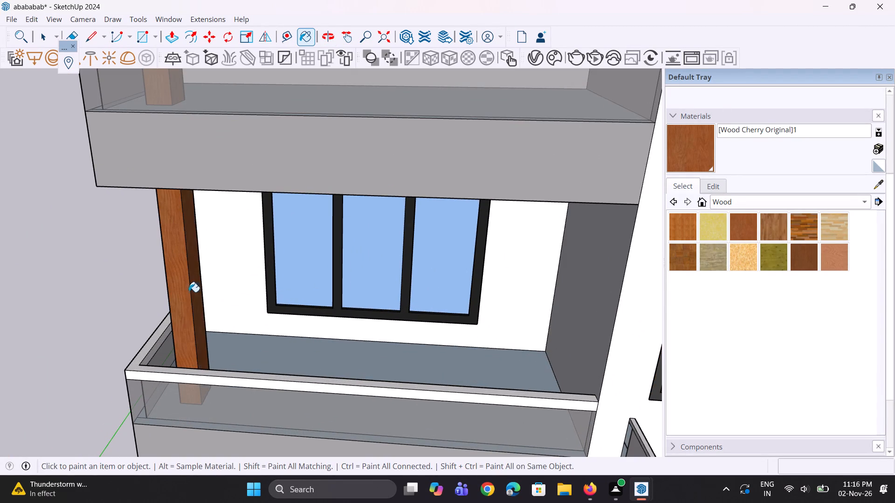
pyautogui.moveTo(188, 292); pyautogui.dragTo(603, 238, button='middle')
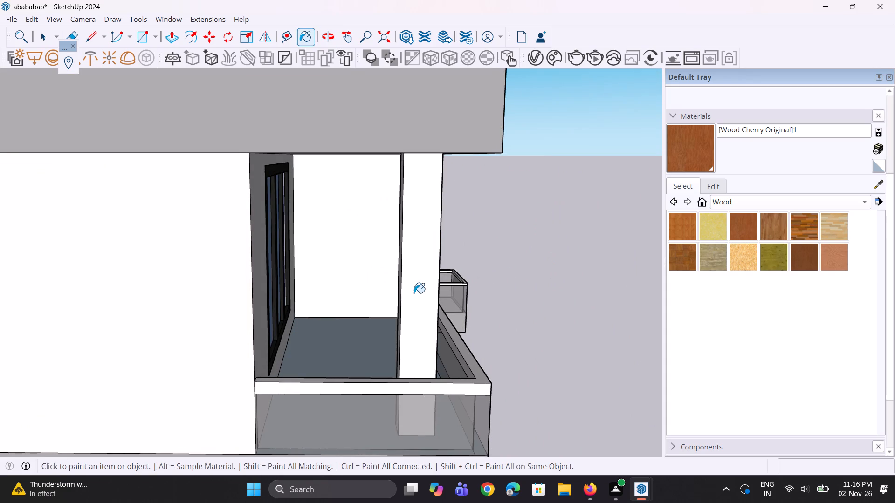
pyautogui.click(414, 293)
pyautogui.moveTo(419, 285); pyautogui.dragTo(473, 271, button='middle')
pyautogui.scroll(3, 474, 271)
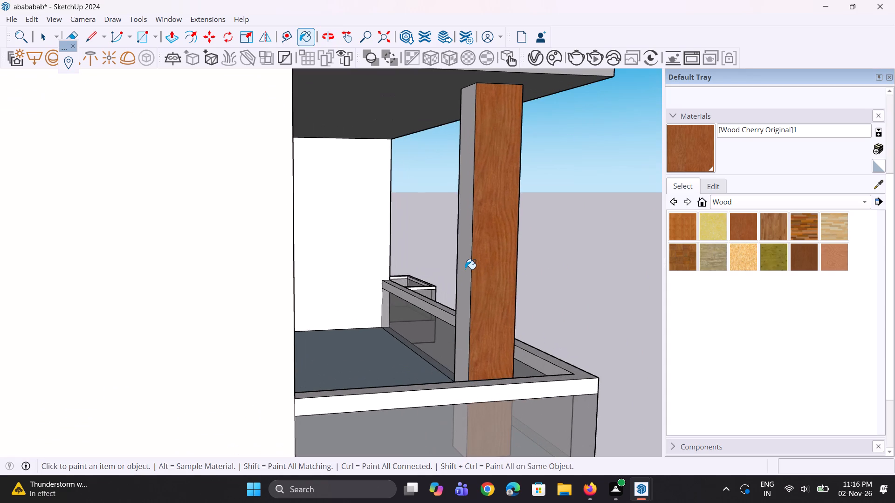
pyautogui.click(465, 269)
# Paint the four faces of the fourth large balcony's corner pillar with Wood Cherry Original.
pyautogui.moveTo(480, 267); pyautogui.dragTo(148, 303, button='middle')
pyautogui.scroll(-13, 157, 249)
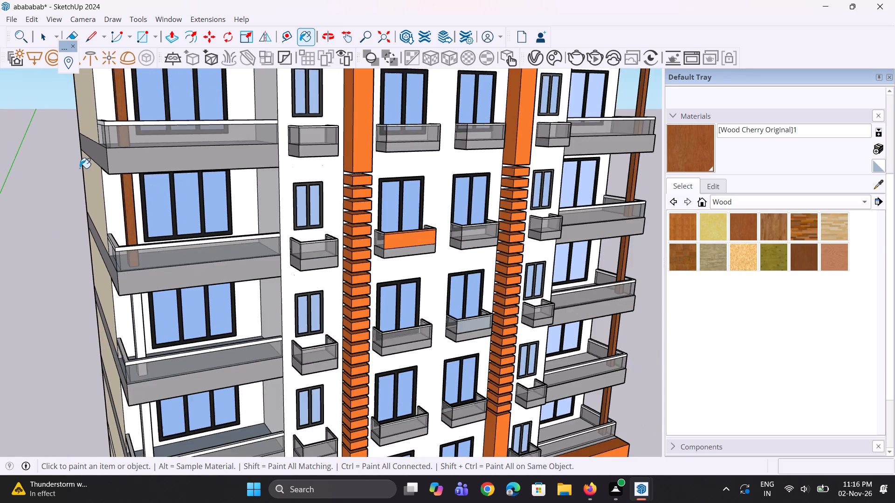
pyautogui.scroll(10, 122, 300)
pyautogui.scroll(4, 155, 319)
pyautogui.click(156, 318)
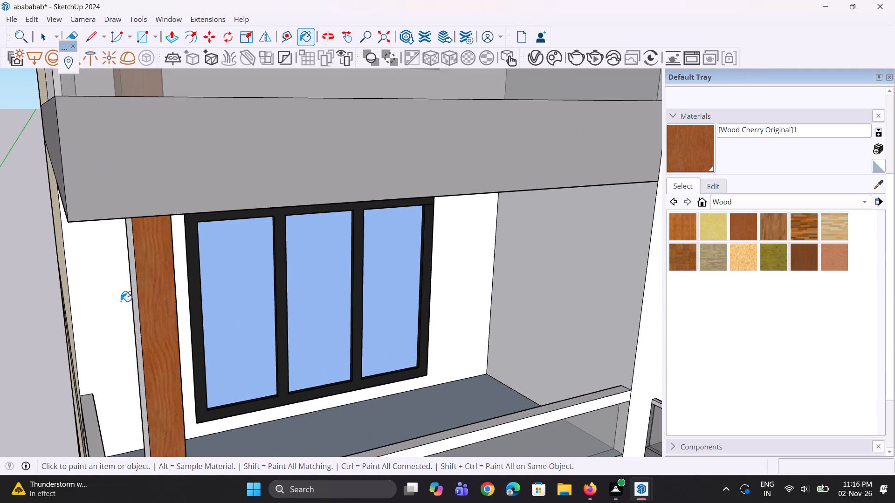
pyautogui.moveTo(121, 301); pyautogui.dragTo(186, 287, button='middle')
pyautogui.click(189, 285)
pyautogui.moveTo(222, 271); pyautogui.dragTo(0, 284, button='middle')
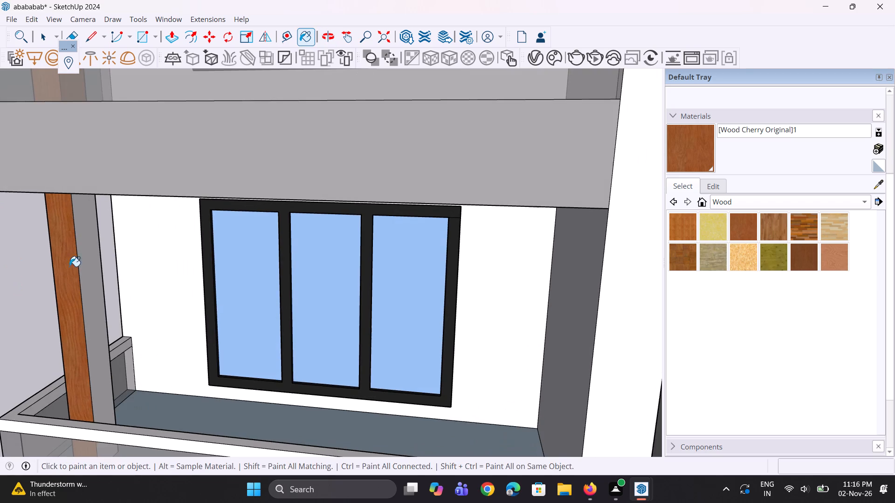
pyautogui.click(94, 306)
pyautogui.moveTo(91, 307); pyautogui.dragTo(391, 313, button='middle')
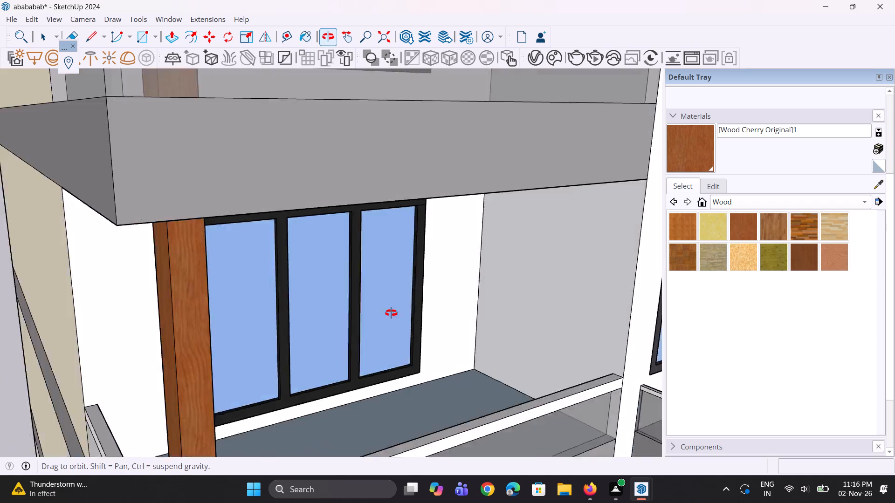
pyautogui.moveTo(391, 313); pyautogui.dragTo(596, 295, button='middle')
pyautogui.click(546, 308)
# Paint the four faces of the third large balcony's corner pillar with Wood Cherry Original.
pyautogui.moveTo(597, 284); pyautogui.dragTo(468, 288, button='middle')
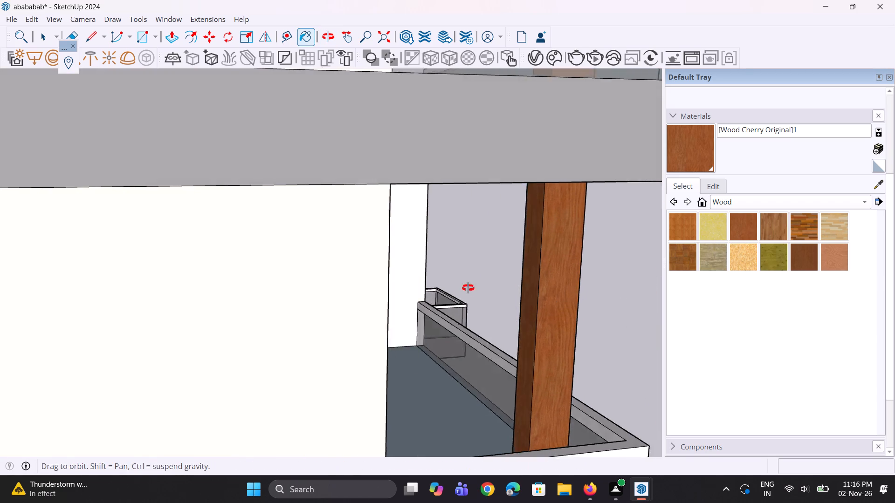
pyautogui.moveTo(468, 288); pyautogui.dragTo(254, 258, button='middle')
pyautogui.scroll(-13, 284, 241)
pyautogui.scroll(5, 303, 360)
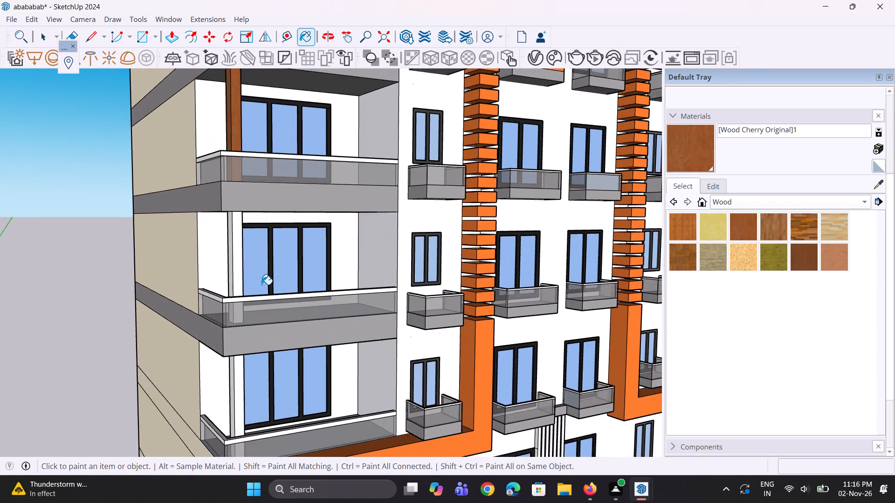
pyautogui.scroll(9, 261, 271)
pyautogui.click(221, 294)
pyautogui.moveTo(219, 293); pyautogui.dragTo(306, 306, button='middle')
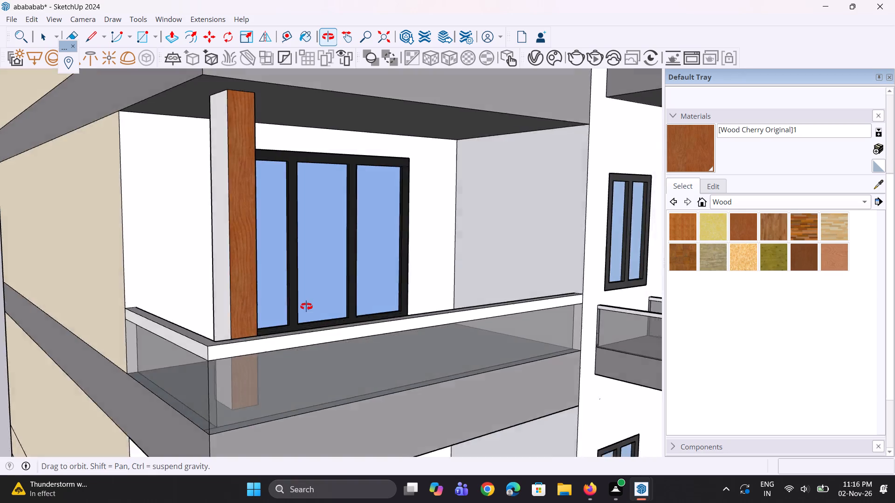
pyautogui.moveTo(306, 306); pyautogui.dragTo(362, 313, button='middle')
pyautogui.click(321, 303)
pyautogui.moveTo(321, 303); pyautogui.dragTo(339, 305, button='middle')
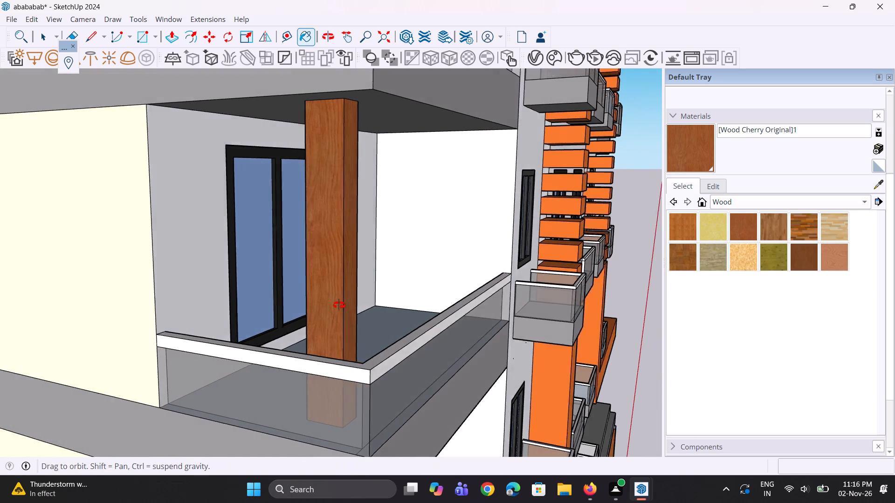
pyautogui.moveTo(339, 305); pyautogui.dragTo(552, 307, button='middle')
pyautogui.scroll(1, 552, 307)
pyautogui.click(558, 289)
pyautogui.moveTo(515, 251); pyautogui.dragTo(58, 347, button='middle')
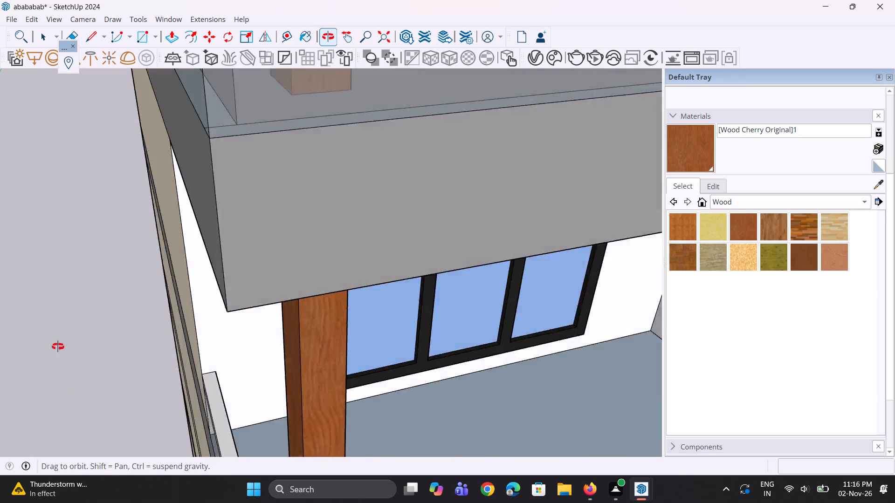
pyautogui.moveTo(58, 347); pyautogui.dragTo(0, 316, button='middle')
pyautogui.click(171, 318)
# Paint the four faces of the corner pillar on the large balcony just above the lower orange band with Wood Cherry Original.
pyautogui.scroll(-7, 225, 249)
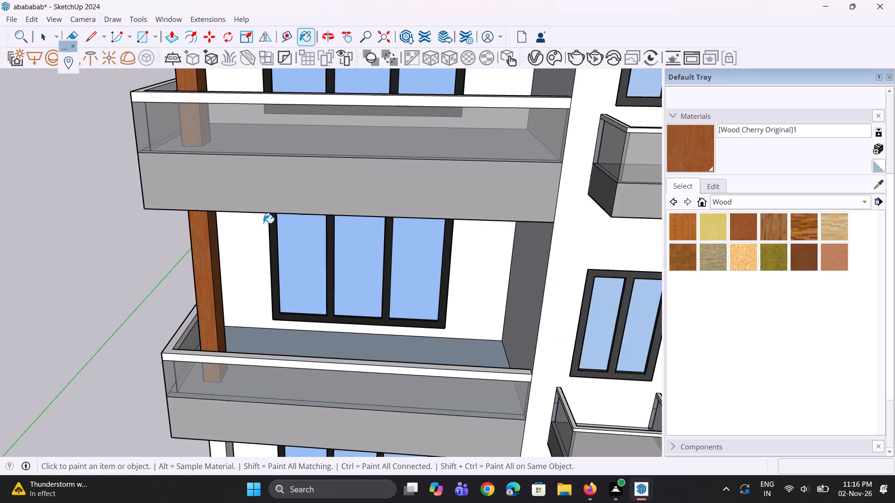
pyautogui.scroll(-12, 263, 223)
pyautogui.scroll(11, 266, 305)
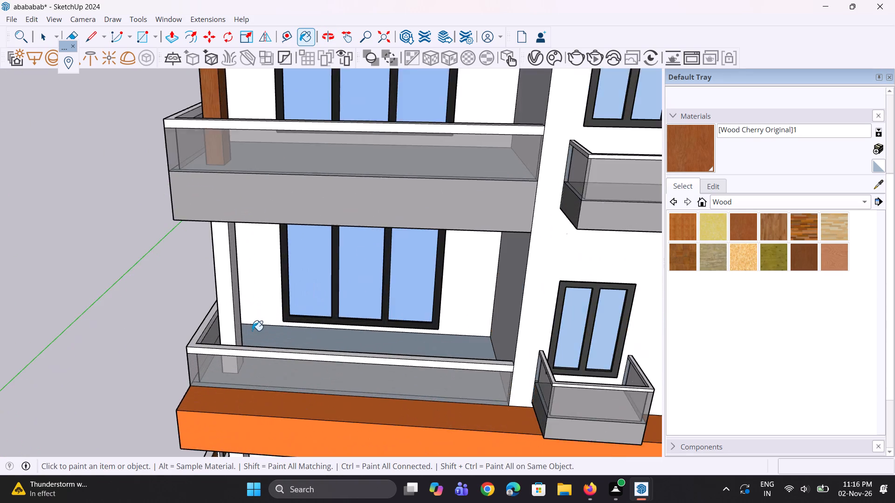
pyautogui.scroll(4, 241, 332)
pyautogui.click(235, 336)
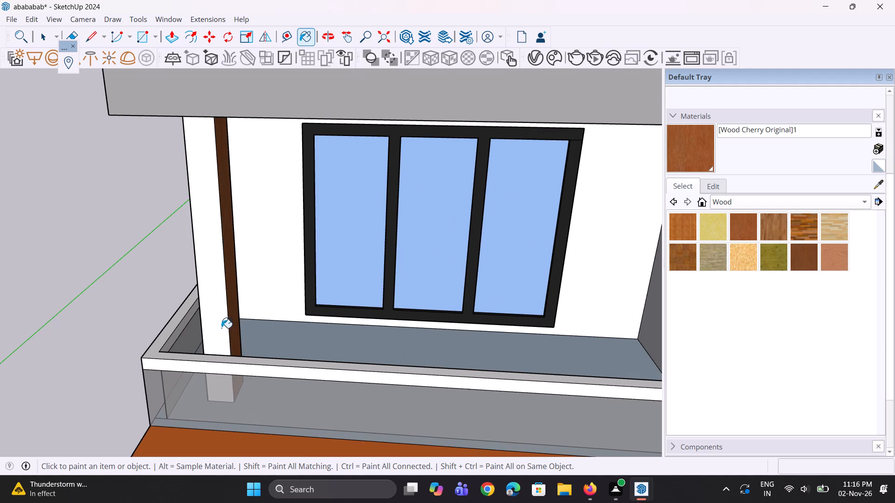
pyautogui.click(221, 328)
pyautogui.moveTo(221, 319); pyautogui.dragTo(473, 300, button='middle')
pyautogui.click(384, 279)
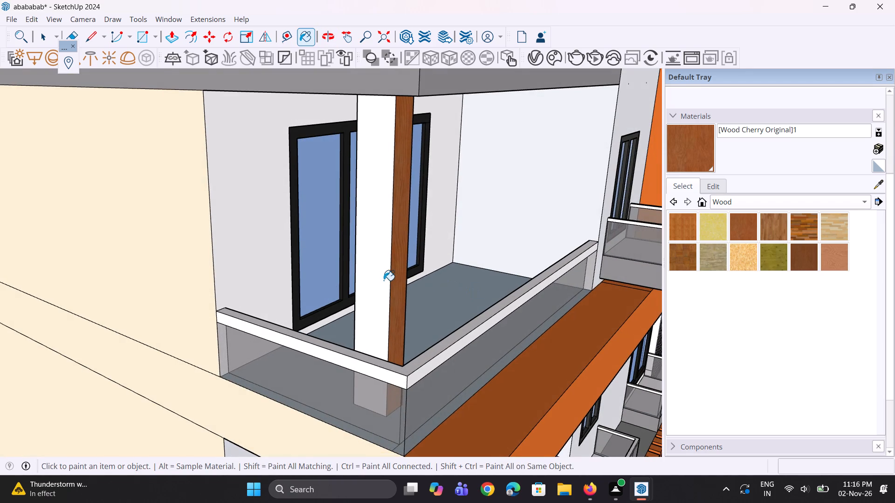
pyautogui.moveTo(360, 284); pyautogui.dragTo(610, 311, button='middle')
pyautogui.click(526, 270)
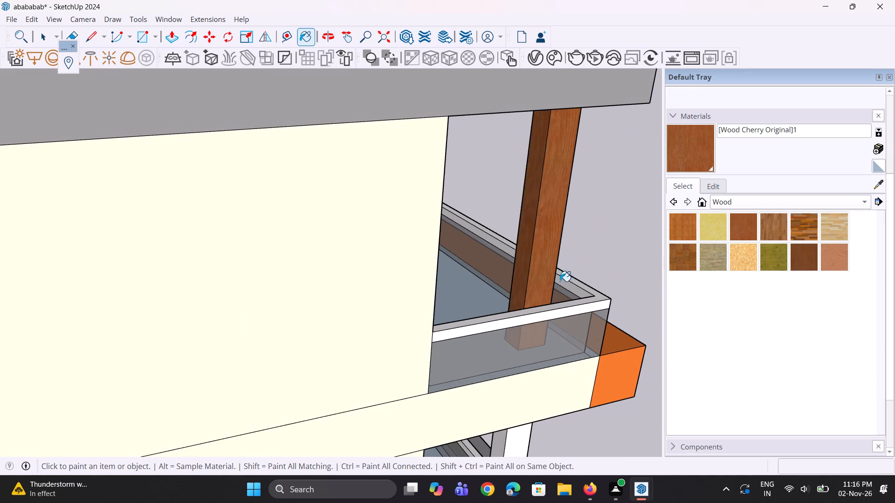
# Paint the four faces of the lowest large balcony's corner pillar, just below the lower orange band, with Wood Cherry Original.
pyautogui.moveTo(554, 281); pyautogui.dragTo(237, 283, button='middle')
pyautogui.scroll(-6, 223, 273)
pyautogui.scroll(-6, 201, 226)
pyautogui.scroll(5, 191, 349)
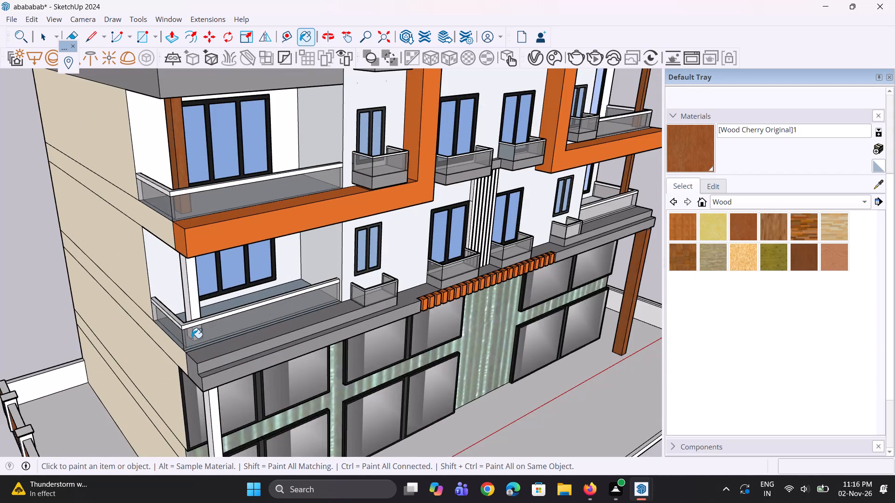
pyautogui.scroll(9, 196, 318)
pyautogui.click(196, 311)
pyautogui.click(177, 294)
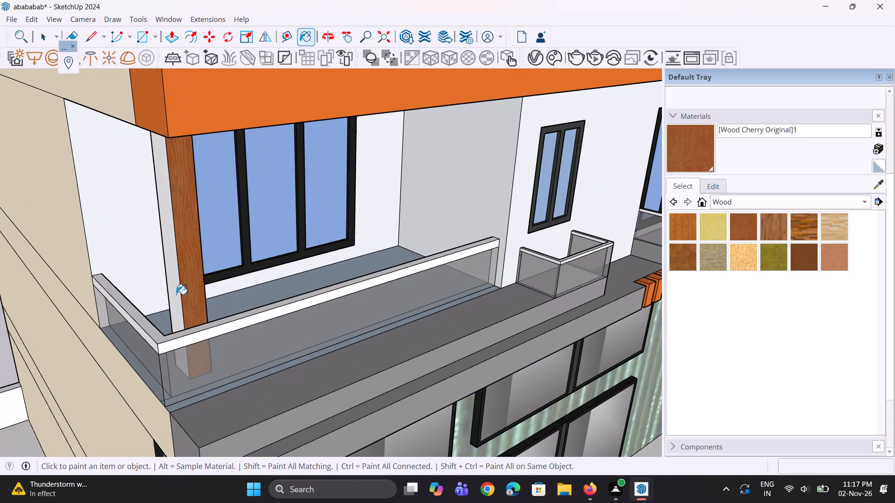
pyautogui.moveTo(176, 297); pyautogui.dragTo(428, 287, button='middle')
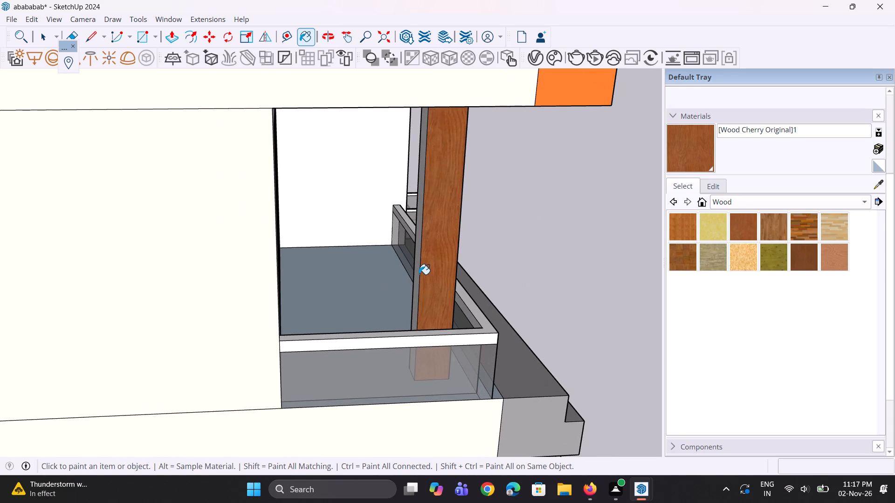
pyautogui.click(415, 268)
pyautogui.scroll(1, 446, 257)
pyautogui.moveTo(440, 257); pyautogui.dragTo(0, 299, button='middle')
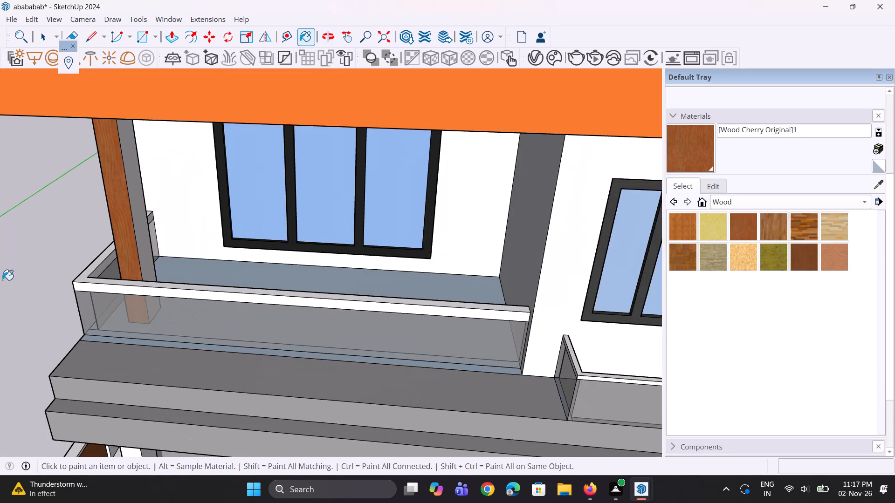
pyautogui.scroll(2, 164, 268)
pyautogui.click(138, 242)
# Paint the four faces of the tall ground-floor corner pillar on the fence side with Wood Cherry Original.
pyautogui.scroll(-6, 170, 211)
pyautogui.scroll(-6, 218, 197)
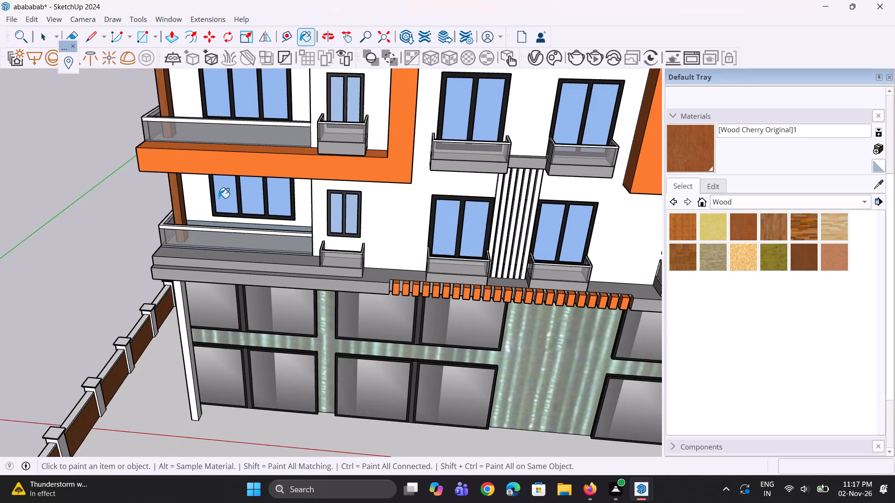
pyautogui.scroll(9, 199, 373)
pyautogui.click(194, 385)
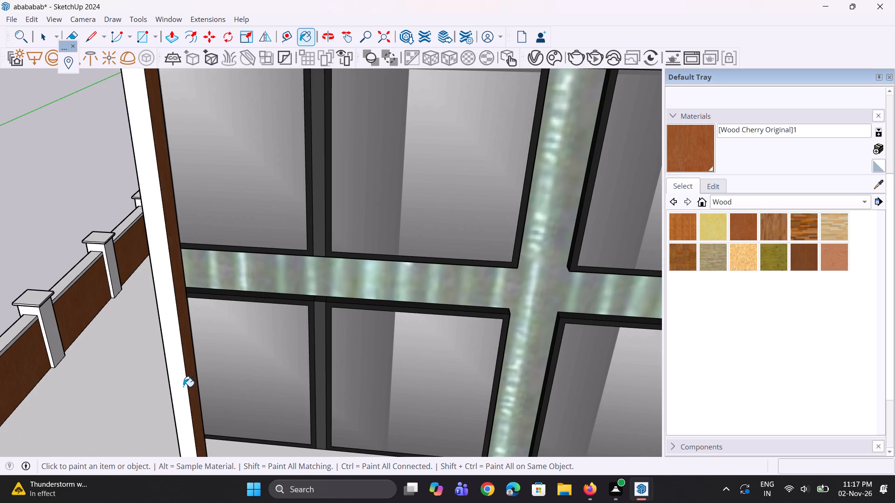
pyautogui.click(183, 387)
pyautogui.moveTo(187, 378); pyautogui.dragTo(565, 374, button='middle')
pyautogui.click(577, 348)
pyautogui.scroll(7, 554, 332)
pyautogui.click(566, 336)
pyautogui.scroll(1, 583, 343)
pyautogui.moveTo(550, 345); pyautogui.dragTo(257, 332, button='middle')
pyautogui.scroll(-13, 384, 354)
pyautogui.moveTo(360, 347); pyautogui.dragTo(199, 328, button='middle')
pyautogui.scroll(-6, 155, 342)
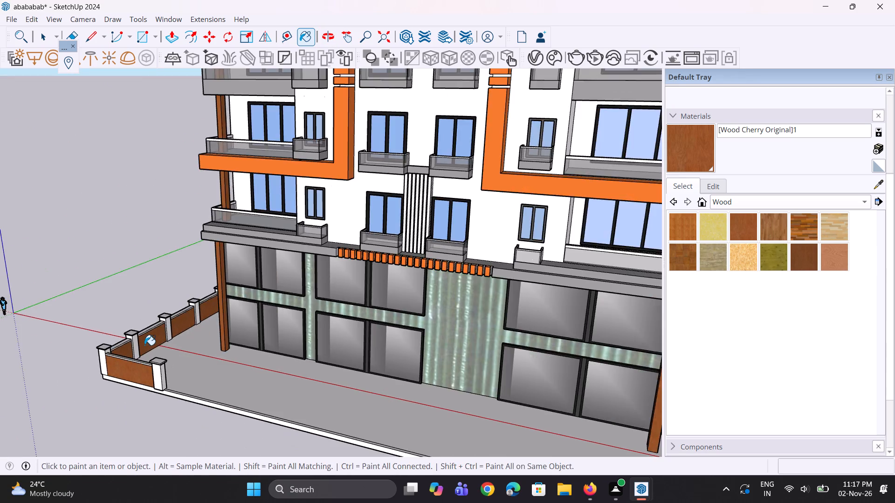
pyautogui.scroll(-6, 147, 353)
pyautogui.moveTo(207, 369); pyautogui.dragTo(228, 325, button='middle')
pyautogui.scroll(1, 228, 325)
pyautogui.press('space')
pyautogui.press('space')
pyautogui.press('space')
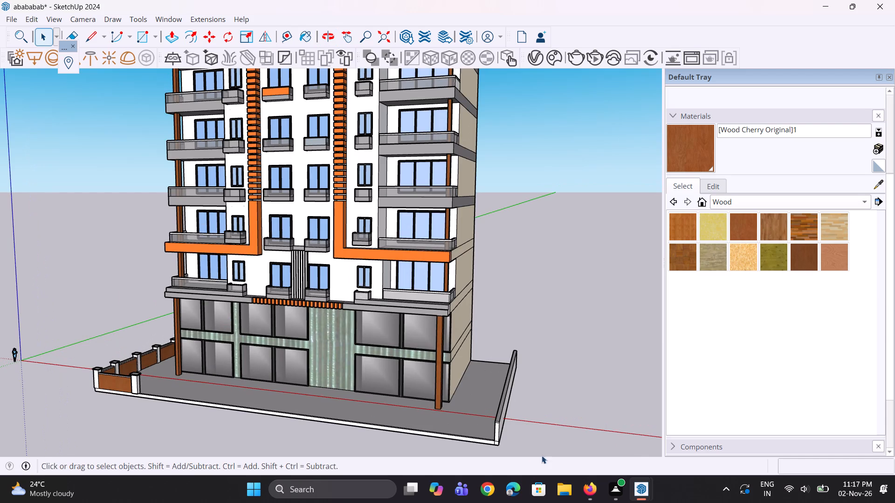
# Create a new Generic V-Ray material with a light peach diffuse color.
pyautogui.scroll(3, 542, 455)
pyautogui.scroll(3, 395, 398)
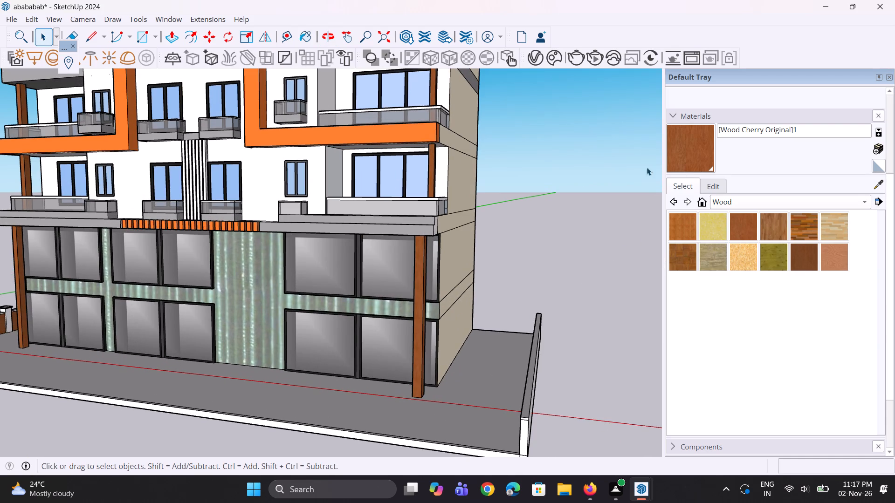
pyautogui.click(537, 66)
pyautogui.rightClick(367, 67)
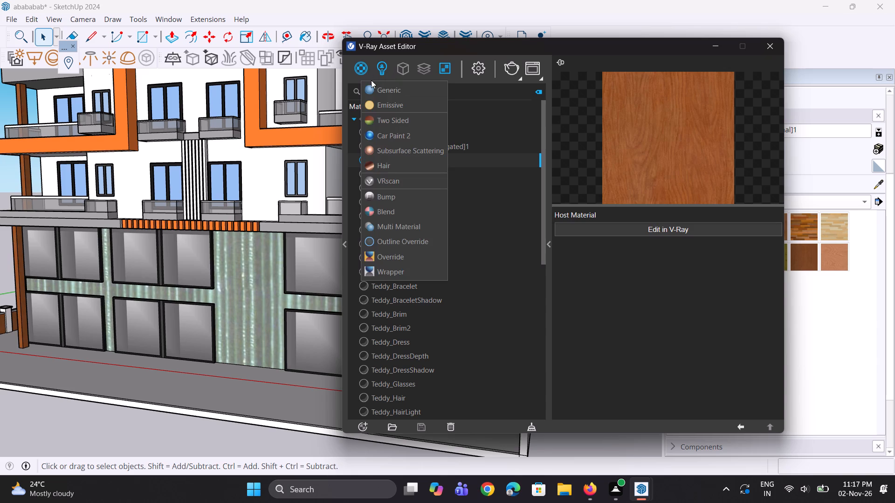
pyautogui.click(374, 86)
pyautogui.click(639, 262)
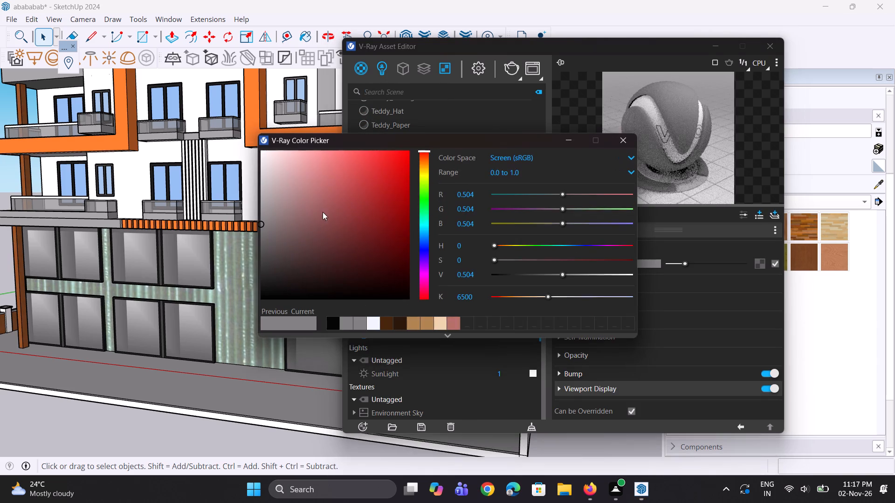
pyautogui.click(427, 169)
pyautogui.moveTo(427, 169); pyautogui.dragTo(428, 169)
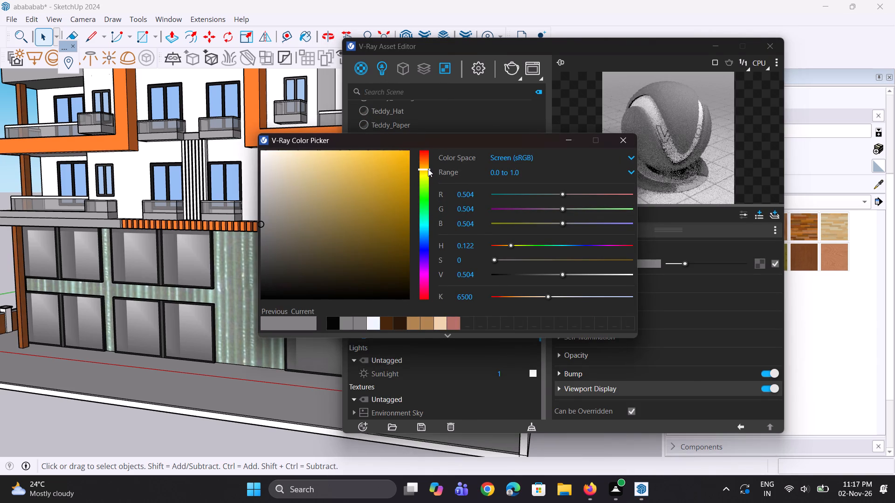
pyautogui.moveTo(428, 169); pyautogui.dragTo(428, 163)
pyautogui.moveTo(282, 153); pyautogui.dragTo(291, 159)
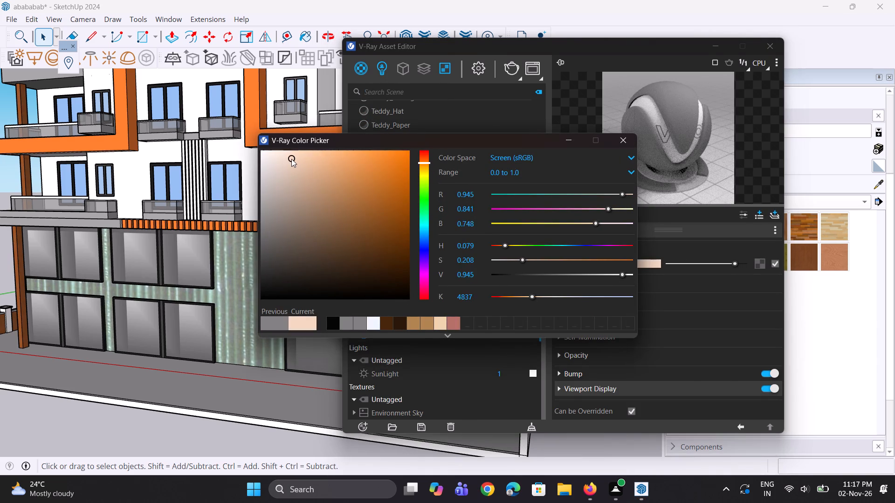
pyautogui.moveTo(291, 159); pyautogui.dragTo(301, 161)
pyautogui.click(564, 140)
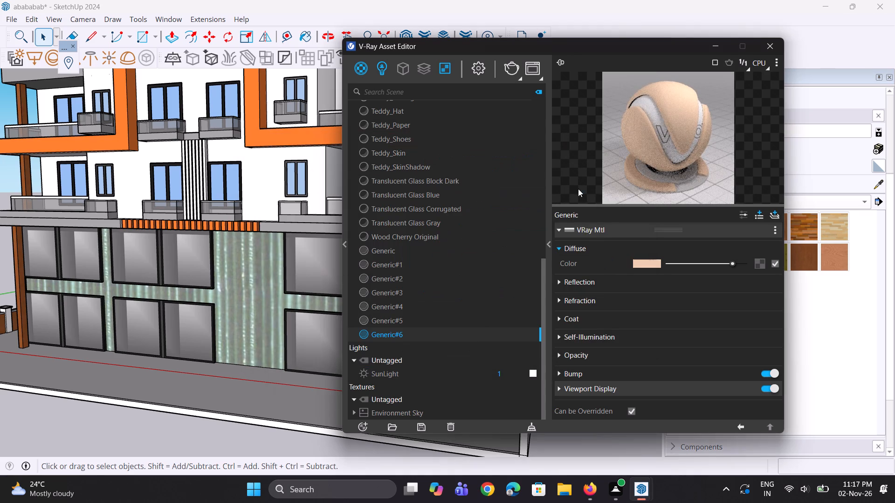
# Give the peach material a grey reflection color and a reflection glossiness of 0.95.
pyautogui.click(599, 285)
pyautogui.click(680, 293)
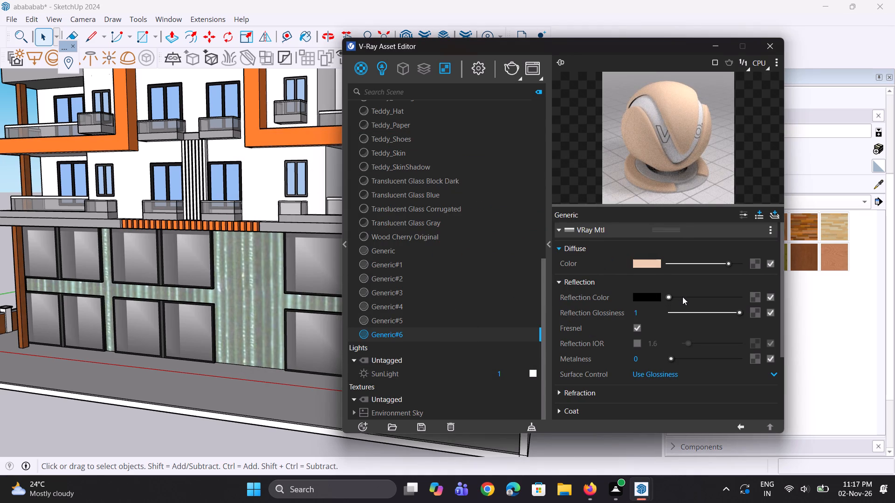
pyautogui.click(683, 297)
pyautogui.moveTo(643, 316); pyautogui.dragTo(606, 313)
pyautogui.press('0')
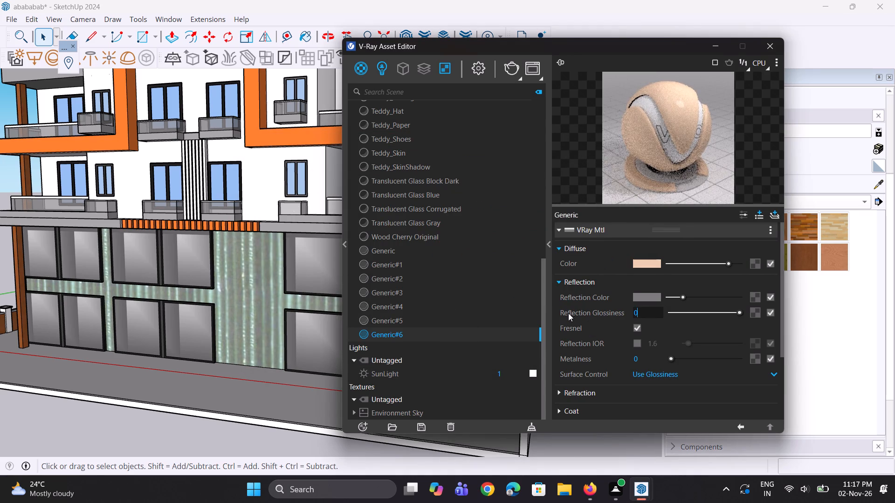
pyautogui.press('.')
pyautogui.press('9')
pyautogui.press('5')
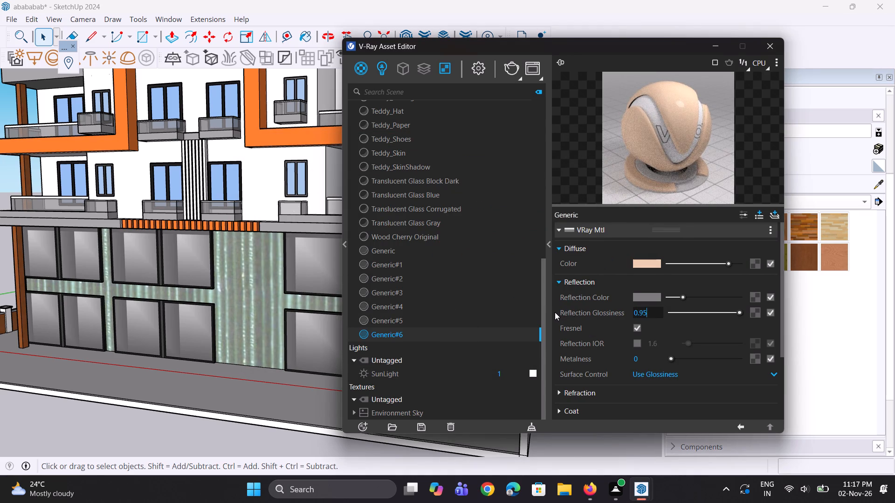
pyautogui.press('Return')
pyautogui.click(643, 174)
pyautogui.click(708, 48)
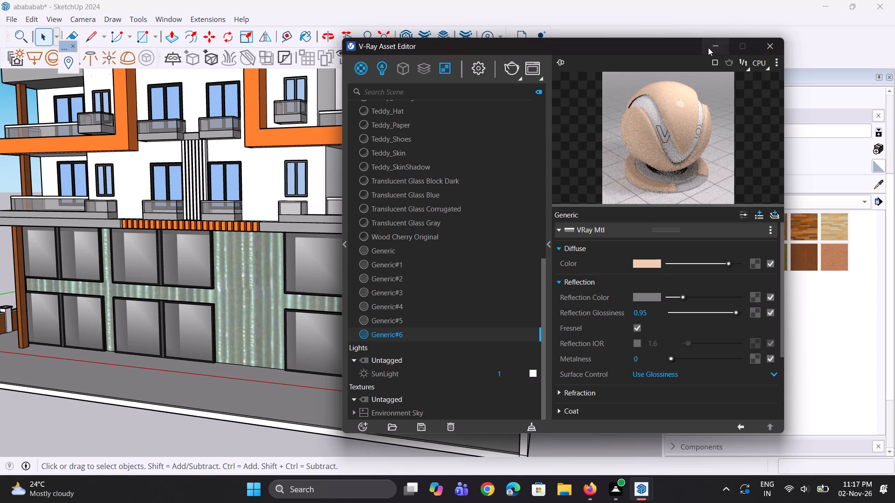
# Paint the end, outer and inner faces of the plain boundary wall opposite the fence with the new peach material.
pyautogui.click(683, 145)
pyautogui.scroll(3, 508, 393)
pyautogui.scroll(2, 527, 452)
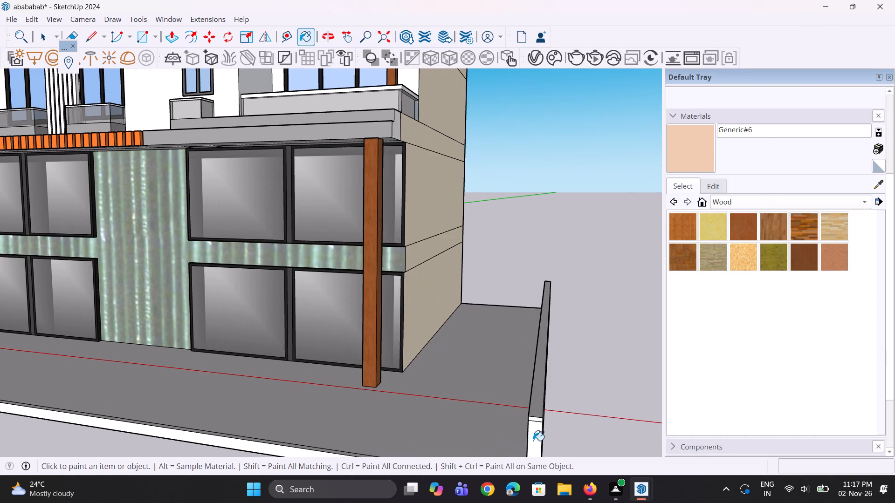
pyautogui.click(533, 441)
pyautogui.scroll(1, 549, 421)
pyautogui.moveTo(522, 411); pyautogui.dragTo(437, 390, button='middle')
pyautogui.click(393, 389)
pyautogui.moveTo(341, 423); pyautogui.dragTo(438, 423, button='middle')
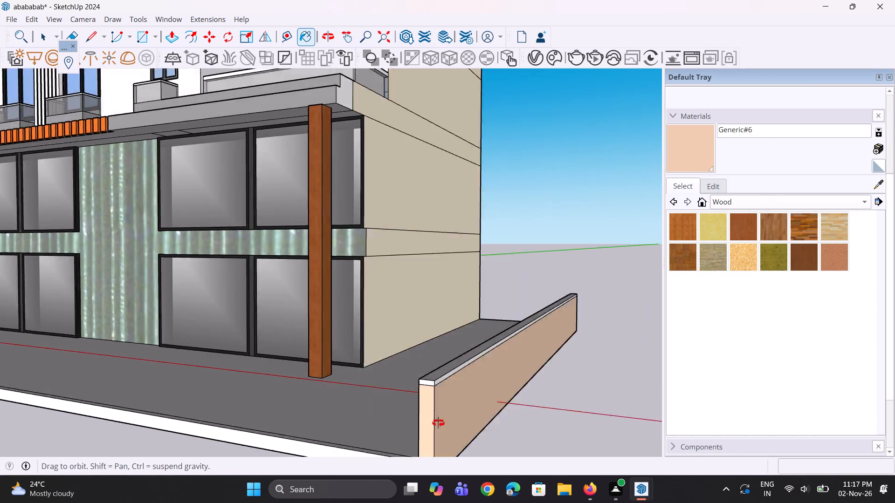
pyautogui.moveTo(438, 423); pyautogui.dragTo(590, 418, button='middle')
pyautogui.click(577, 367)
# Paint the top of the ground slab around the building with the new peach material.
pyautogui.scroll(-6, 337, 305)
pyautogui.moveTo(383, 341); pyautogui.dragTo(300, 366, button='middle')
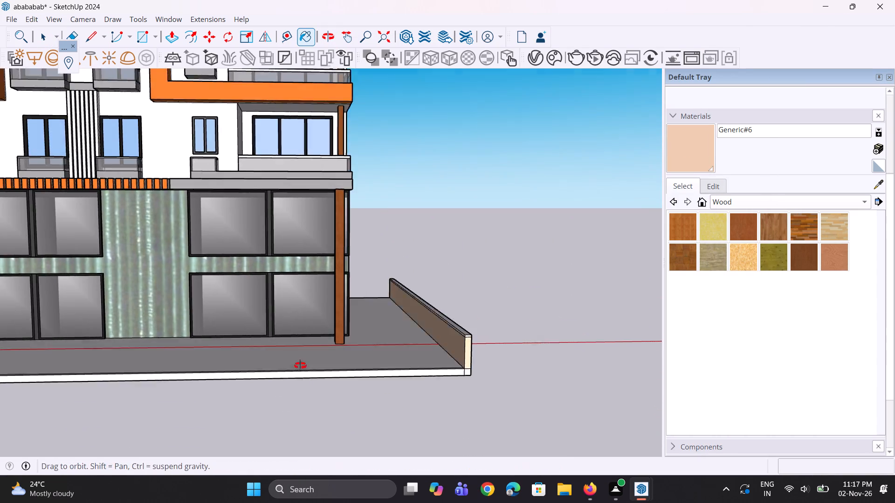
pyautogui.moveTo(300, 366); pyautogui.dragTo(297, 366, button='middle')
pyautogui.scroll(1, 297, 366)
pyautogui.click(333, 365)
# Examine the whole building, its pillars, fence, boundary wall and ground from several angles and distances.
pyautogui.scroll(-10, 397, 408)
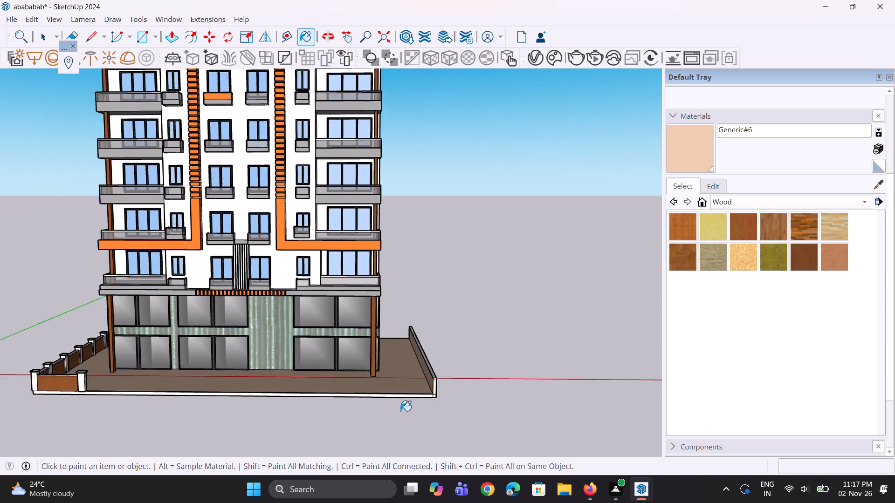
pyautogui.scroll(-3, 400, 411)
pyautogui.moveTo(328, 399); pyautogui.dragTo(214, 399, button='middle')
pyautogui.scroll(9, 203, 336)
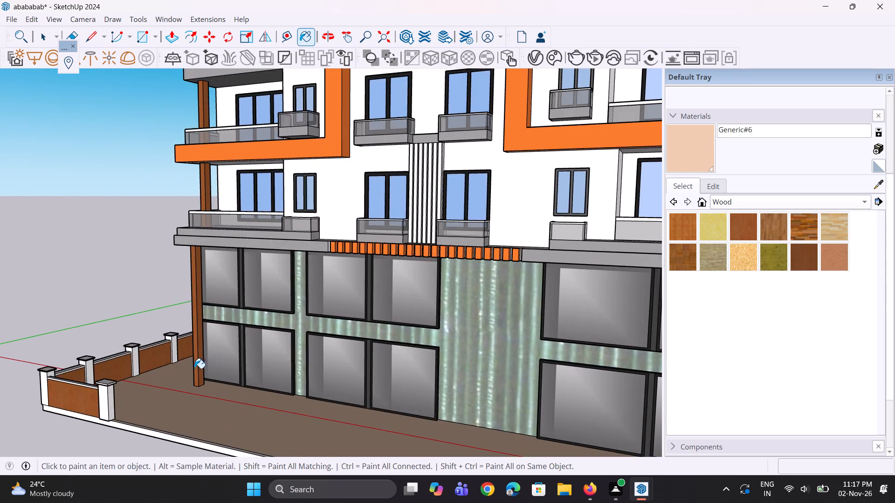
pyautogui.scroll(-7, 192, 370)
pyautogui.moveTo(207, 372); pyautogui.dragTo(227, 373, button='middle')
pyautogui.scroll(1, 207, 372)
pyautogui.scroll(3, 405, 263)
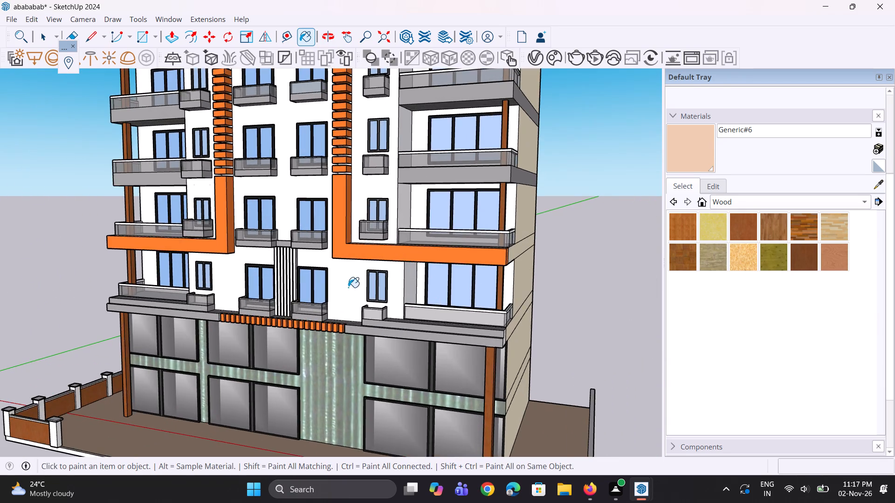
pyautogui.scroll(3, 293, 303)
pyautogui.scroll(2, 162, 297)
pyautogui.scroll(-11, 341, 401)
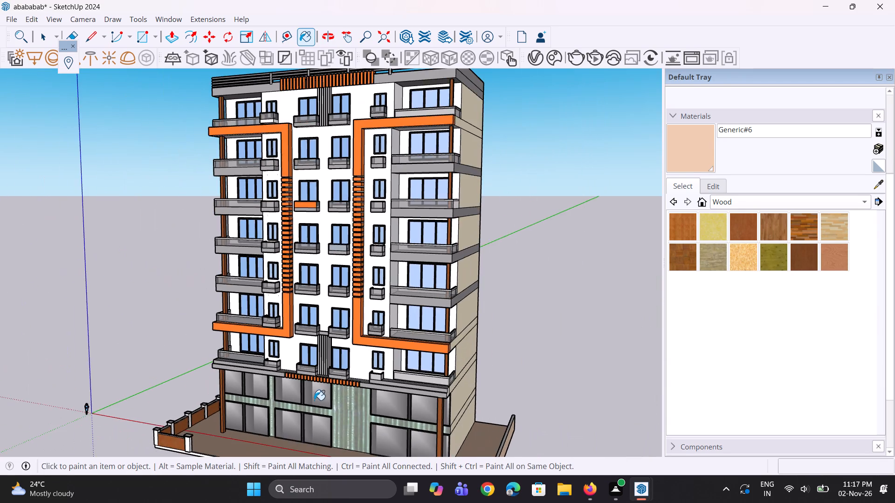
pyautogui.moveTo(314, 399); pyautogui.dragTo(330, 385, button='middle')
pyautogui.scroll(1, 331, 378)
pyautogui.scroll(-4, 237, 337)
pyautogui.moveTo(307, 355); pyautogui.dragTo(341, 346, button='middle')
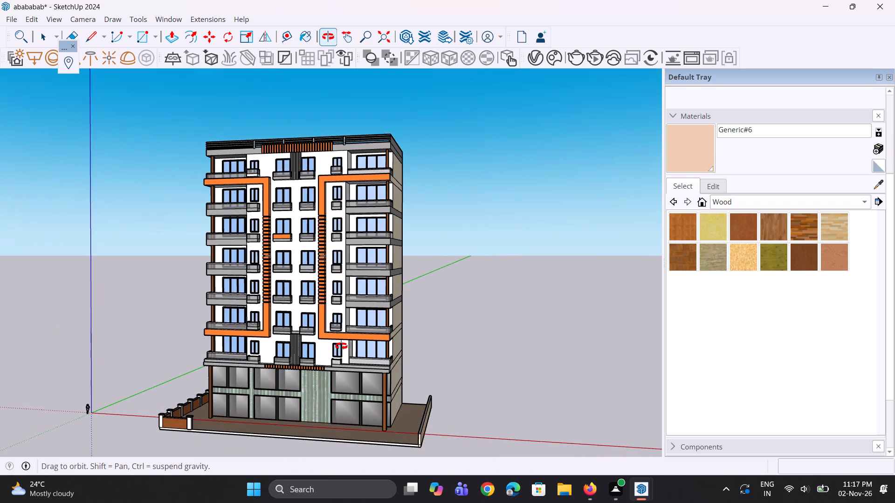
pyautogui.moveTo(341, 346); pyautogui.dragTo(343, 347, button='middle')
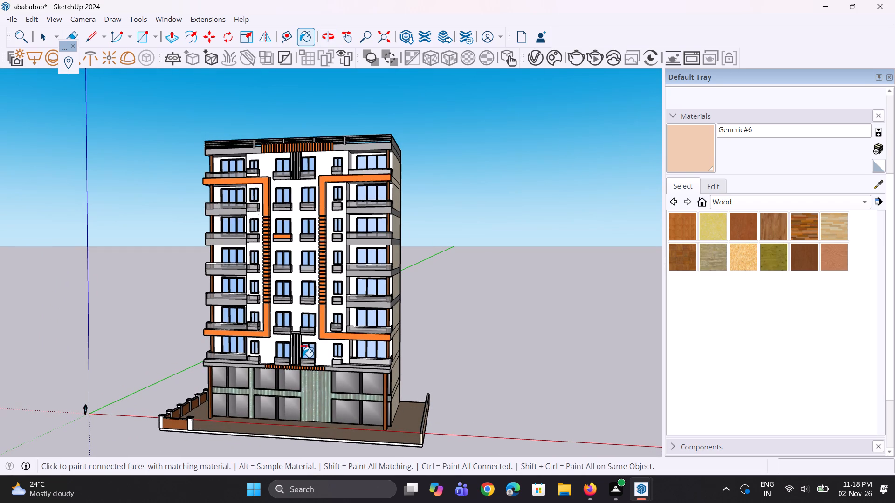
# Save the model.
pyautogui.hotkey('ctrl', 's')
pyautogui.hotkey('ctrl', 's')
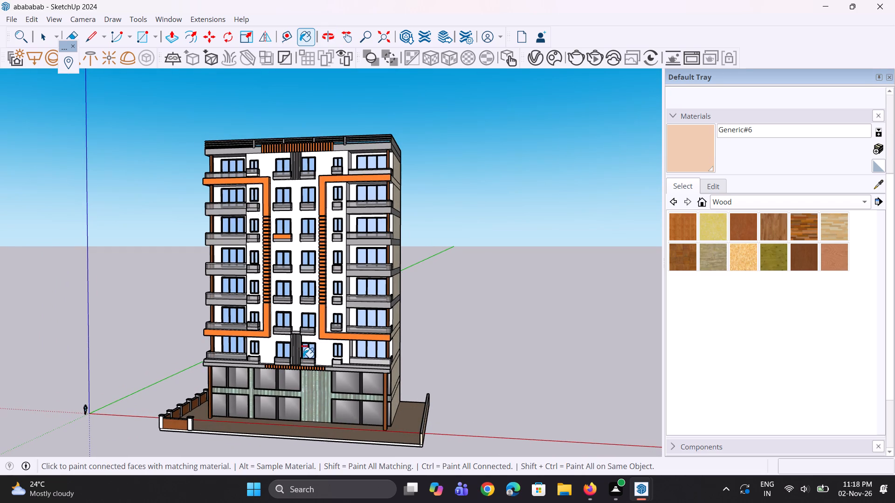
pyautogui.press('space')
pyautogui.press('space')
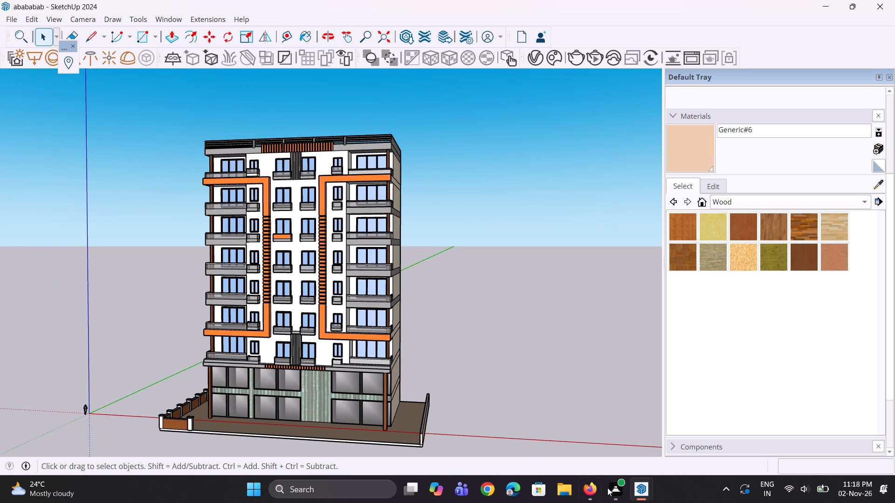
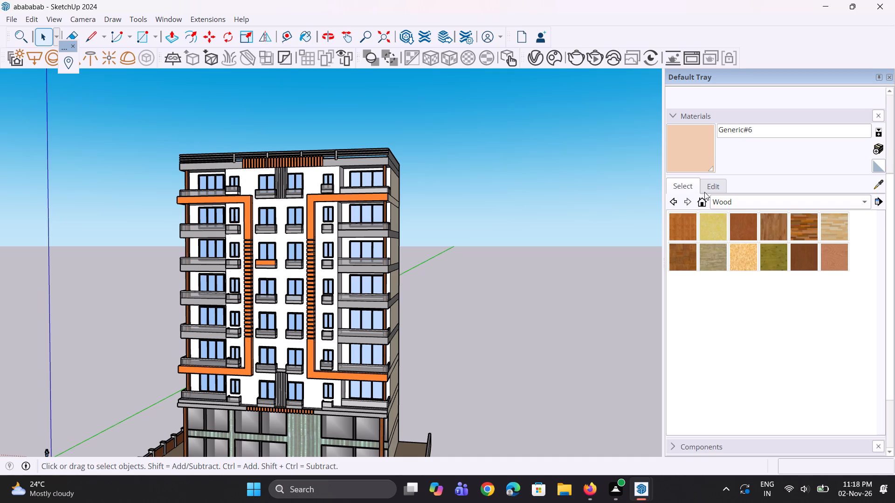
# Load Color M06 from the Colors library and paint the front and top rail faces of the long balcony above the orange frame.
pyautogui.click(732, 204)
pyautogui.click(746, 78)
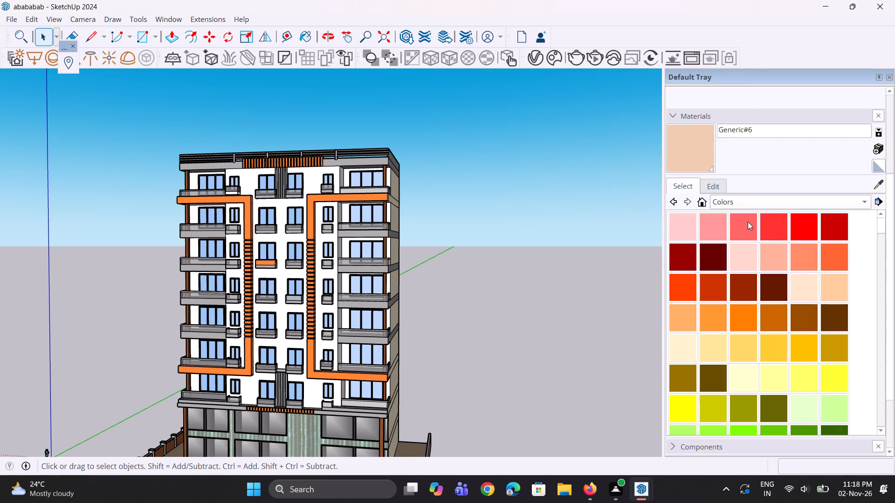
pyautogui.scroll(-11, 726, 302)
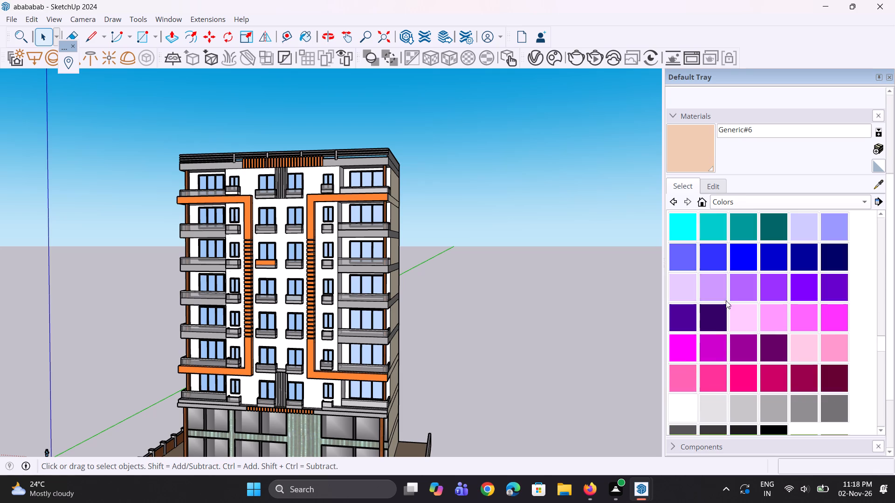
pyautogui.scroll(1, 726, 300)
pyautogui.scroll(-3, 726, 300)
pyautogui.click(686, 382)
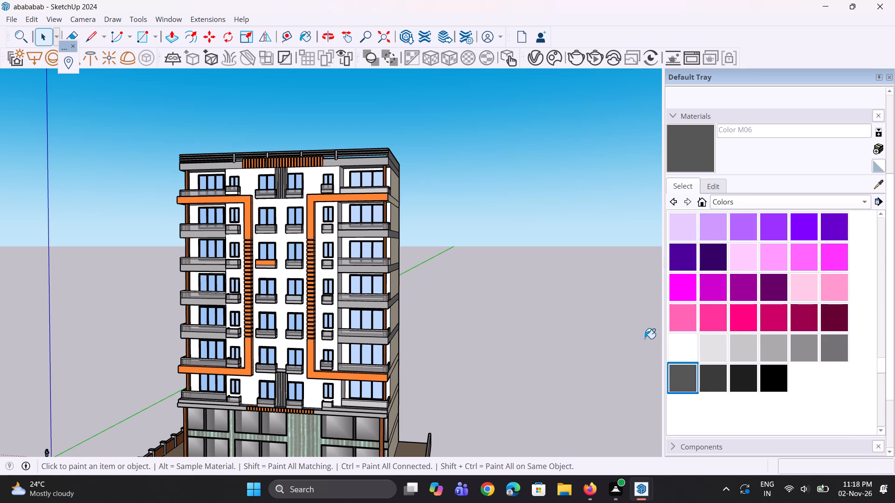
pyautogui.scroll(16, 208, 203)
pyautogui.moveTo(214, 196); pyautogui.dragTo(215, 197, button='middle')
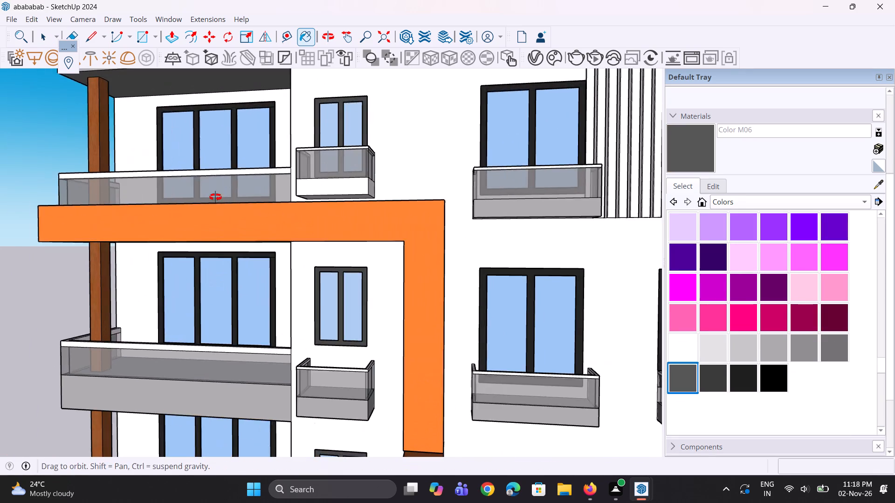
pyautogui.moveTo(215, 197); pyautogui.dragTo(266, 323, button='middle')
pyautogui.scroll(7, 165, 191)
pyautogui.click(200, 184)
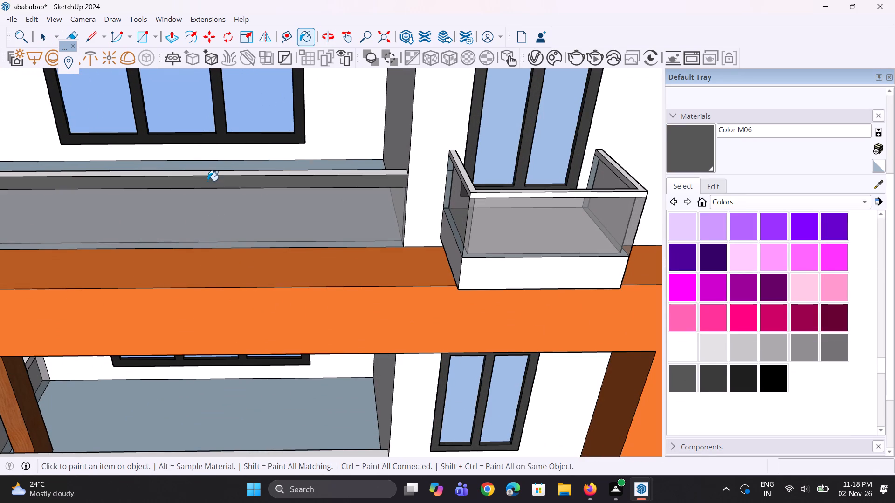
pyautogui.click(217, 174)
# Paint the side return and inner rail faces of the same long corner balcony with Color M06.
pyautogui.moveTo(171, 201); pyautogui.dragTo(364, 220, button='middle')
pyautogui.scroll(-4, 370, 213)
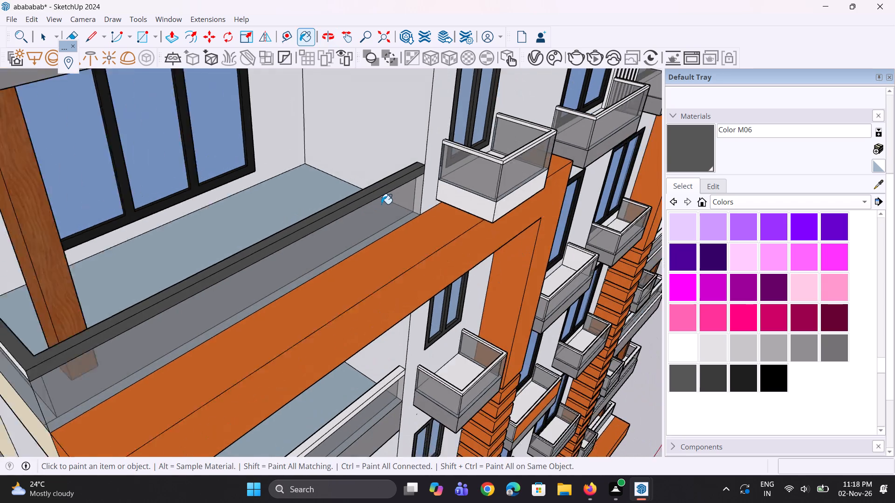
pyautogui.scroll(-7, 381, 204)
pyautogui.scroll(9, 219, 256)
pyautogui.click(241, 251)
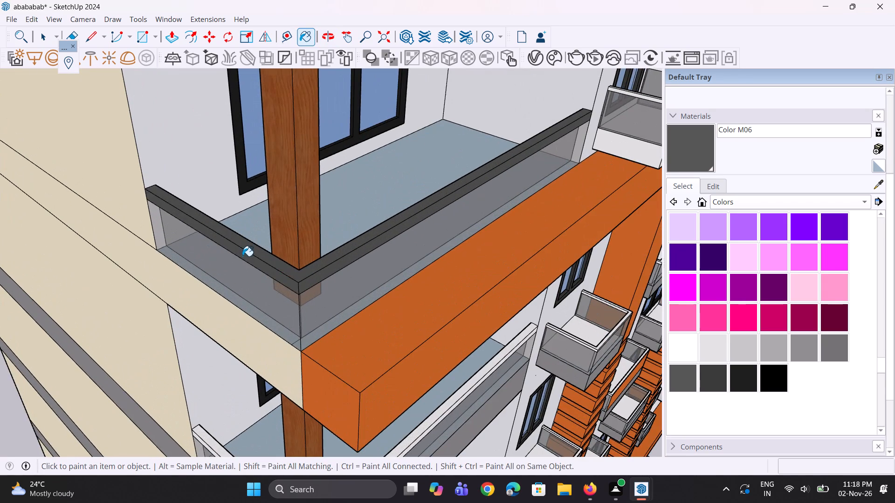
pyautogui.scroll(-5, 242, 256)
pyautogui.moveTo(365, 230); pyautogui.dragTo(152, 232, button='middle')
pyautogui.scroll(6, 92, 189)
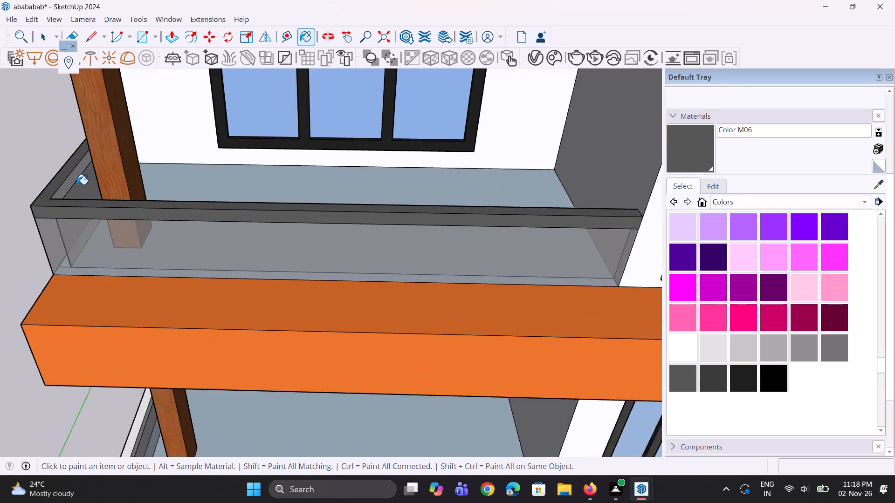
pyautogui.scroll(1, 77, 184)
pyautogui.click(73, 176)
pyautogui.moveTo(104, 198); pyautogui.dragTo(508, 220, button='middle')
pyautogui.click(509, 248)
pyautogui.moveTo(510, 248); pyautogui.dragTo(385, 244, button='middle')
# Paint the top, near outer end and front rail faces of the adjacent small balcony above the orange frame with Color M06.
pyautogui.scroll(1, 376, 237)
pyautogui.scroll(-5, 318, 217)
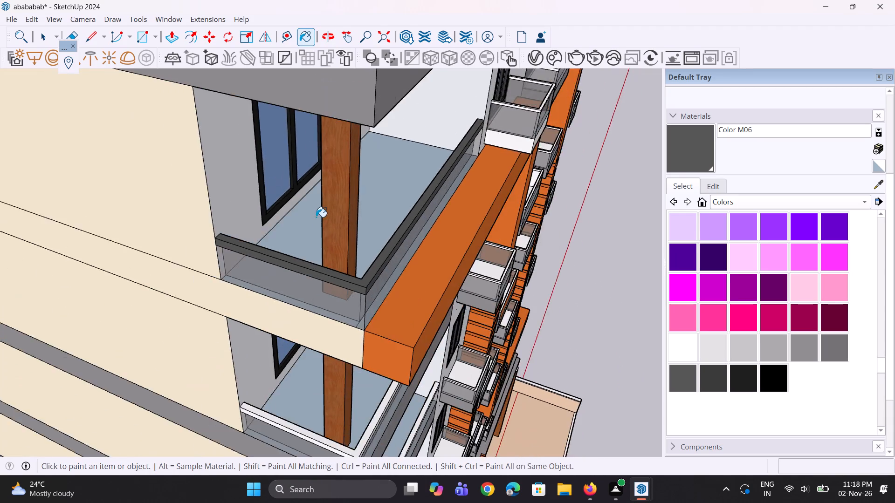
pyautogui.scroll(-5, 316, 217)
pyautogui.scroll(17, 505, 129)
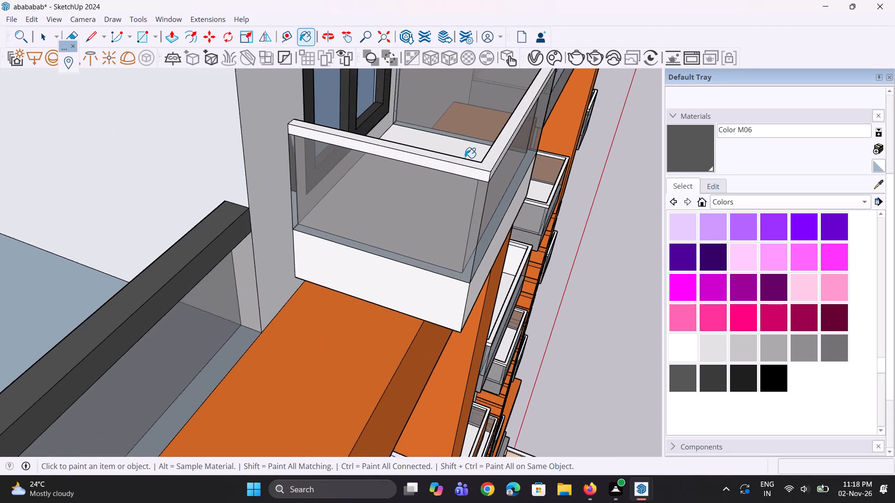
pyautogui.scroll(2, 465, 158)
pyautogui.click(467, 162)
pyautogui.click(481, 180)
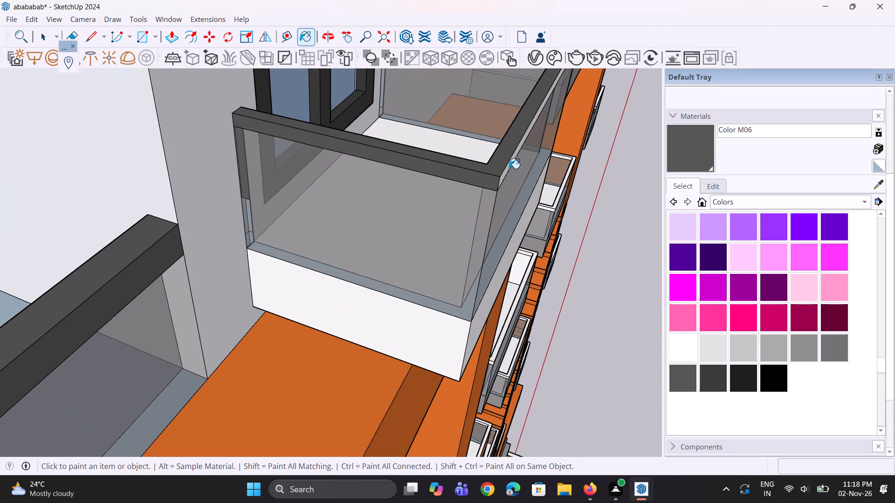
pyautogui.click(509, 167)
# Paint the far outer end and the inner faces of the same small balcony's rail with Color M06.
pyautogui.scroll(1, 509, 167)
pyautogui.moveTo(509, 167); pyautogui.dragTo(263, 200, button='middle')
pyautogui.scroll(-11, 256, 194)
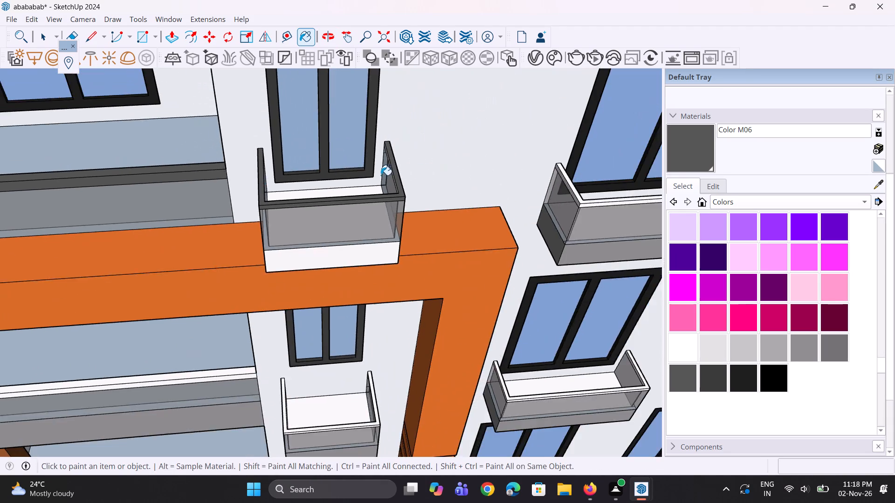
pyautogui.scroll(4, 416, 175)
pyautogui.moveTo(401, 185); pyautogui.dragTo(276, 192, button='middle')
pyautogui.scroll(7, 300, 198)
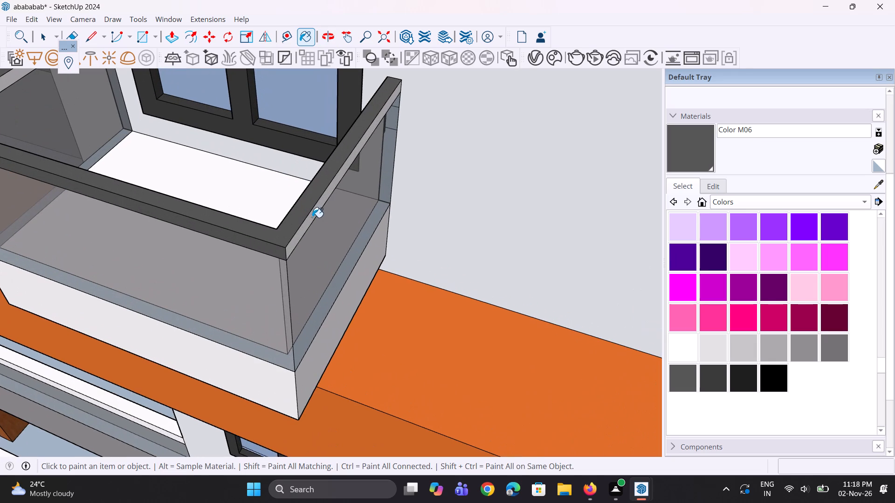
pyautogui.click(312, 218)
pyautogui.moveTo(303, 202); pyautogui.dragTo(449, 190, button='middle')
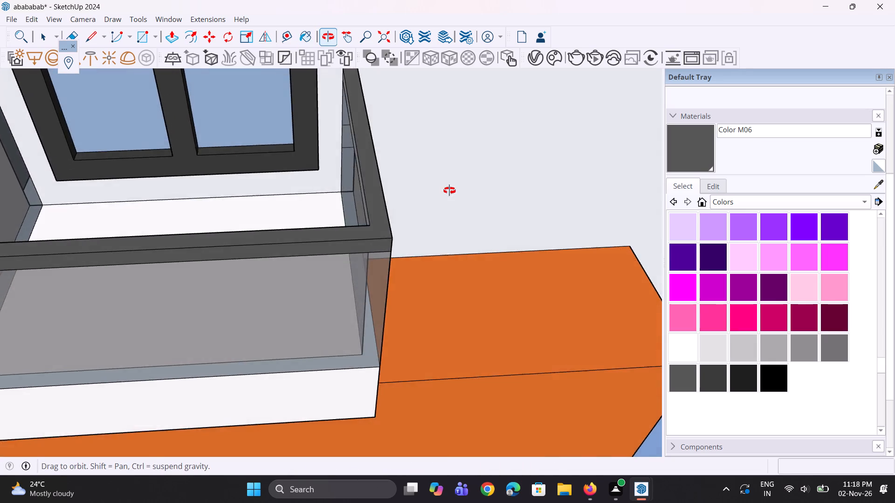
pyautogui.moveTo(449, 190); pyautogui.dragTo(493, 178, button='middle')
pyautogui.click(401, 177)
pyautogui.scroll(-6, 407, 177)
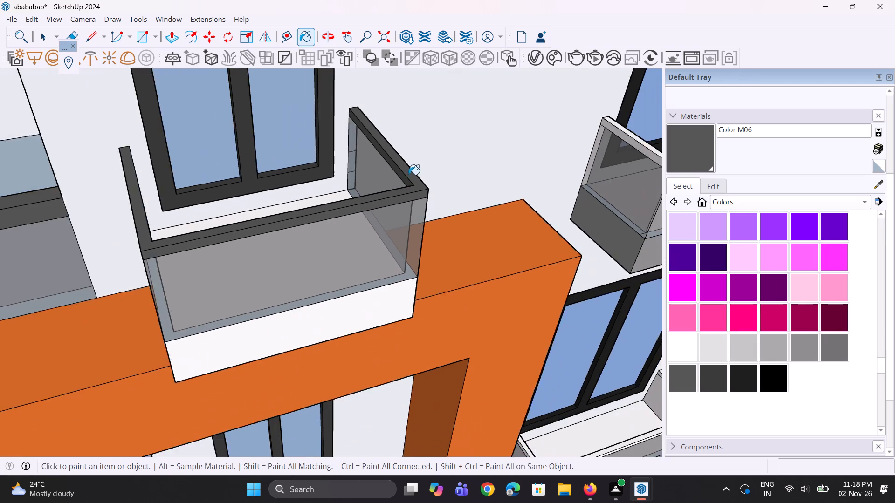
pyautogui.scroll(-5, 409, 174)
pyautogui.moveTo(381, 172); pyautogui.dragTo(219, 186, button='middle')
pyautogui.scroll(8, 143, 168)
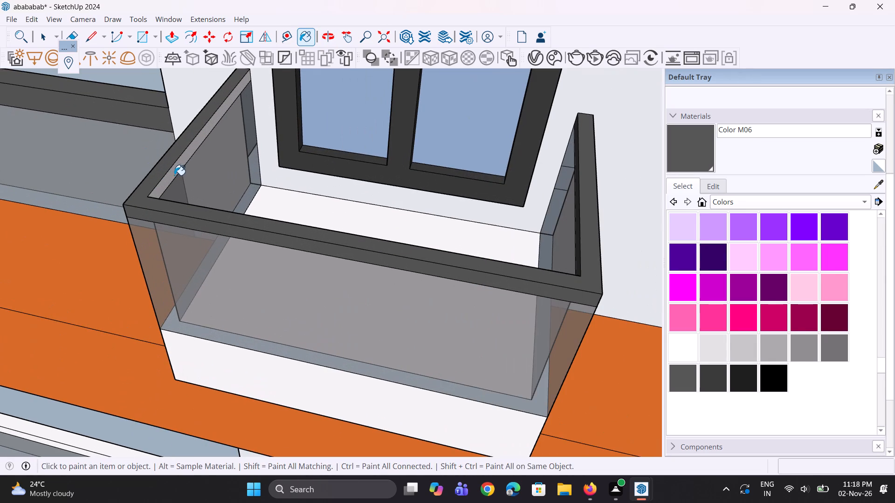
pyautogui.click(181, 164)
pyautogui.scroll(-13, 280, 150)
pyautogui.moveTo(321, 215); pyautogui.dragTo(342, 181, button='middle')
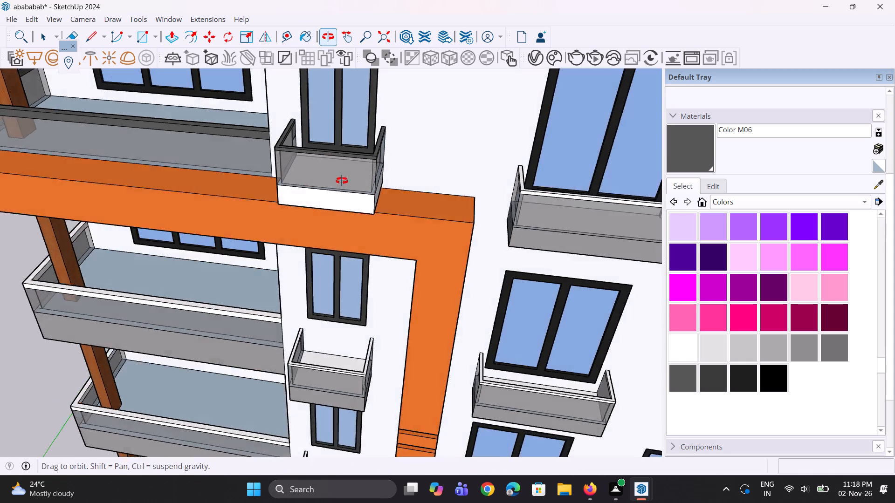
pyautogui.moveTo(342, 181); pyautogui.dragTo(349, 167, button='middle')
# Sample the grey Generic material from the neighbouring balcony's base and paint the white front and one end of the small balcony's base.
pyautogui.scroll(1, 351, 164)
pyautogui.scroll(-13, 351, 164)
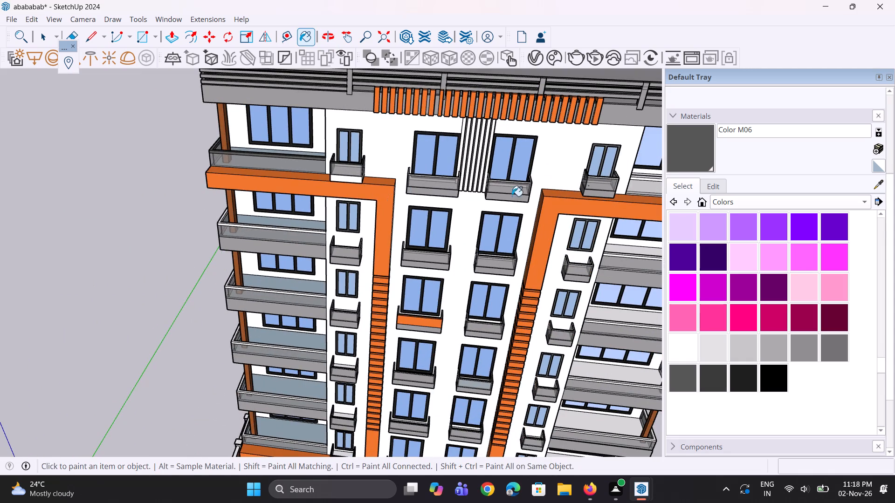
pyautogui.click(880, 185)
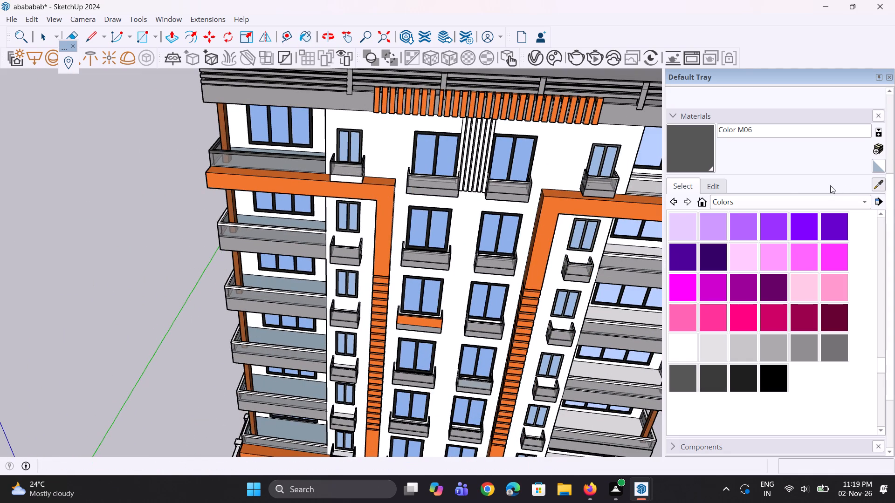
pyautogui.scroll(6, 413, 184)
pyautogui.click(430, 191)
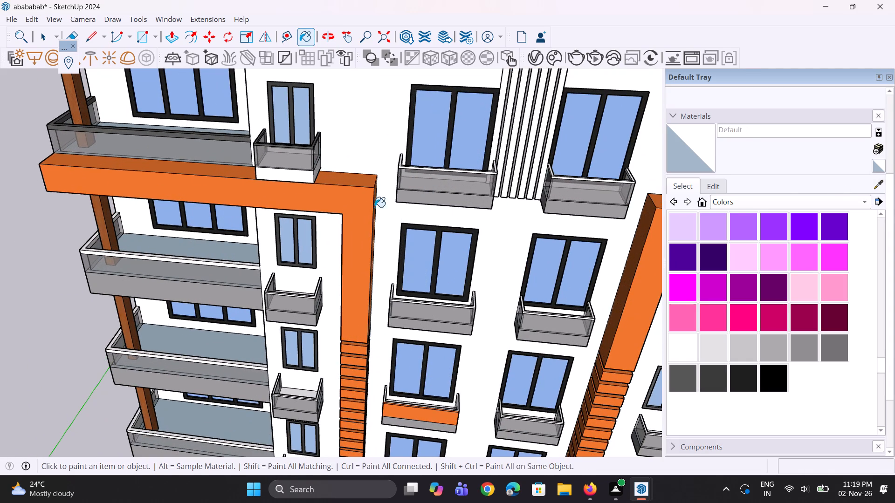
pyautogui.click(876, 184)
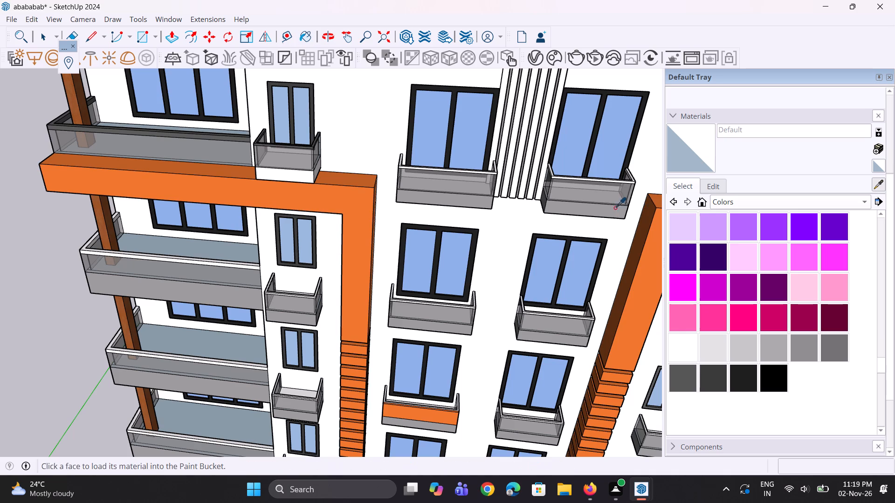
pyautogui.click(481, 203)
pyautogui.scroll(3, 301, 209)
pyautogui.click(302, 161)
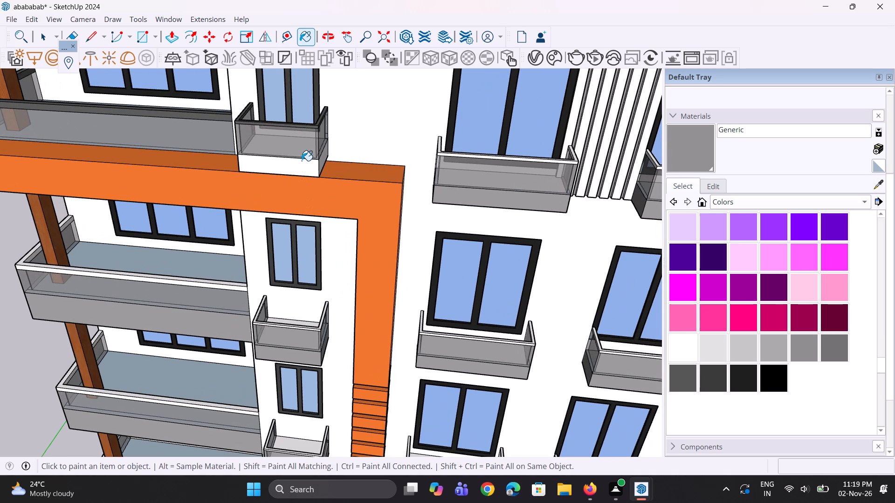
pyautogui.click(323, 159)
# Paint the opposite end and the underside of the small balcony's base with the grey Generic material.
pyautogui.moveTo(243, 174); pyautogui.dragTo(287, 171, button='middle')
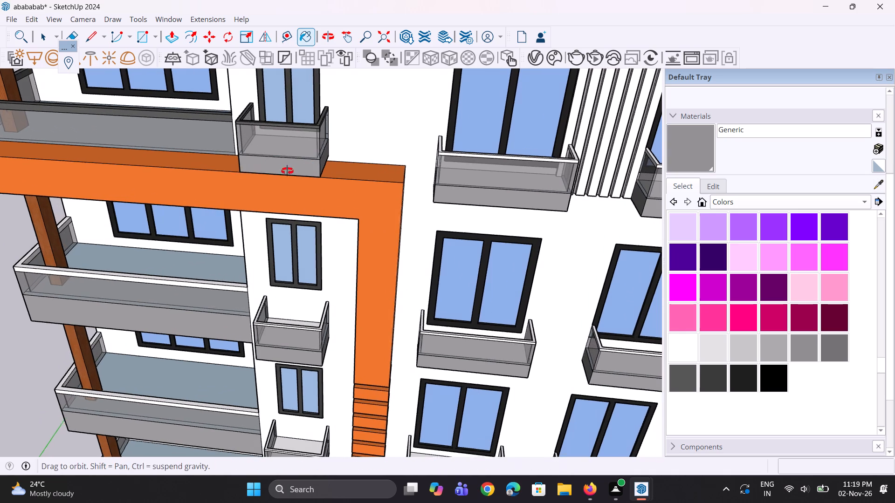
pyautogui.moveTo(287, 171); pyautogui.dragTo(341, 147, button='middle')
pyautogui.scroll(4, 299, 153)
pyautogui.scroll(-1, 252, 154)
pyautogui.scroll(2, 252, 154)
pyautogui.click(269, 148)
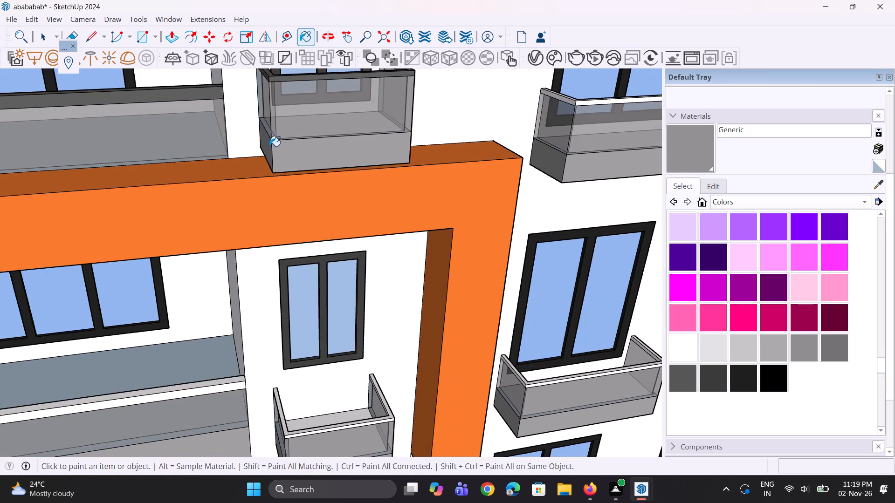
pyautogui.scroll(-3, 268, 156)
pyautogui.scroll(1, 284, 165)
pyautogui.moveTo(284, 163); pyautogui.dragTo(304, 58, button='middle')
pyautogui.scroll(2, 310, 140)
pyautogui.click(331, 115)
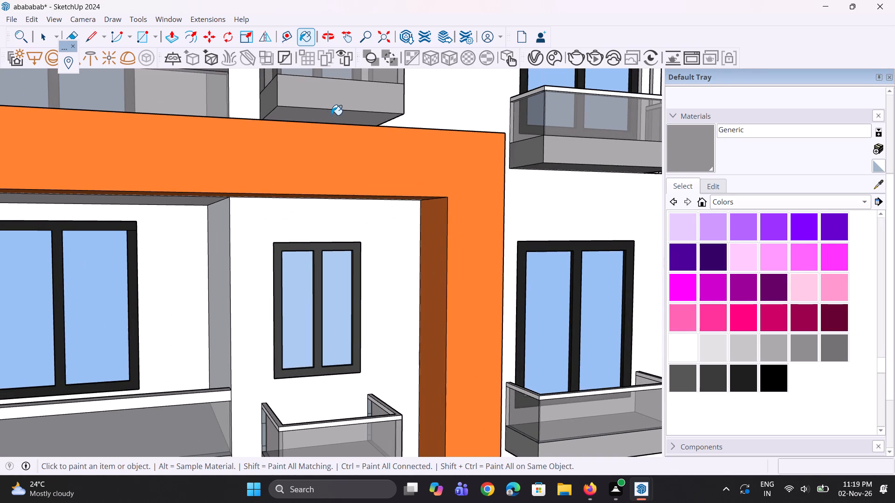
# Reload Color M06 and paint the front rail face of the small balcony one floor below, inside the orange frame.
pyautogui.scroll(-12, 331, 115)
pyautogui.scroll(6, 346, 210)
pyautogui.scroll(-9, 386, 210)
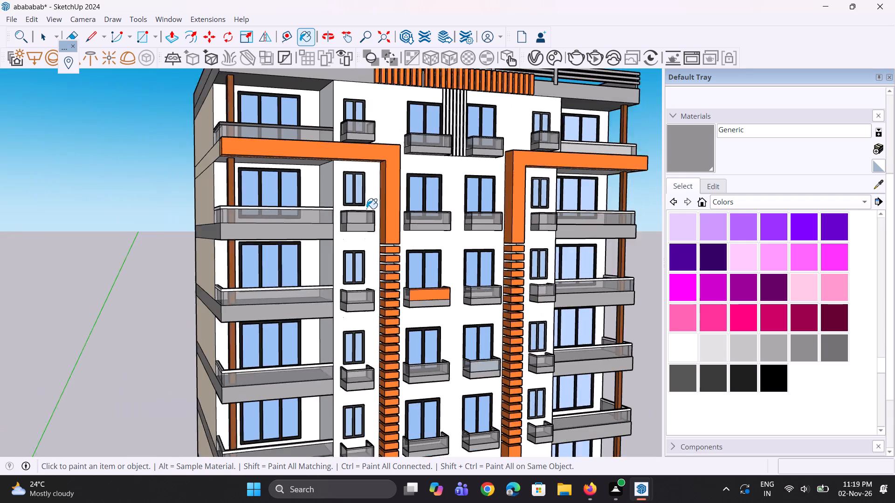
pyautogui.scroll(-2, 366, 209)
pyautogui.moveTo(370, 183); pyautogui.dragTo(367, 220, button='middle')
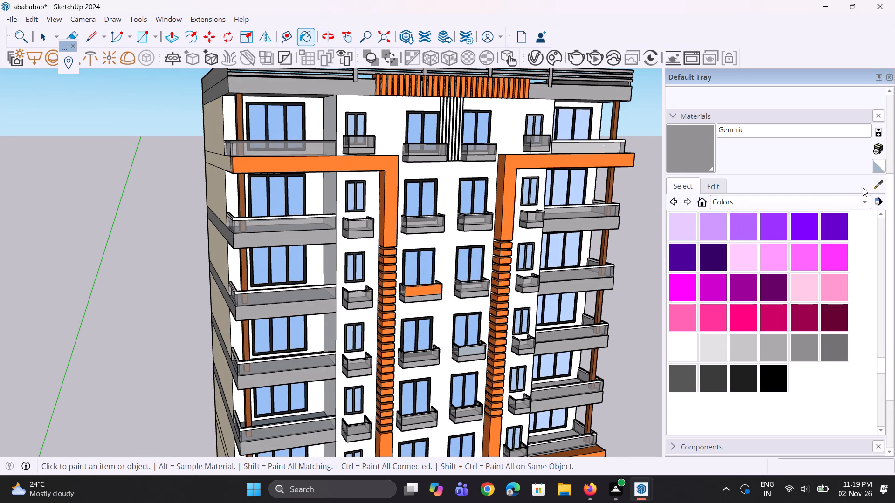
pyautogui.moveTo(880, 183); pyautogui.dragTo(864, 185)
pyautogui.scroll(7, 310, 165)
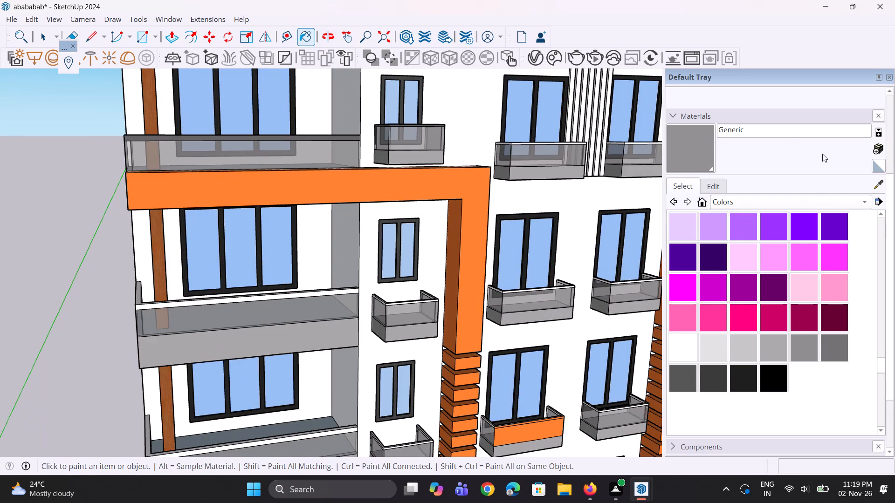
pyautogui.click(883, 185)
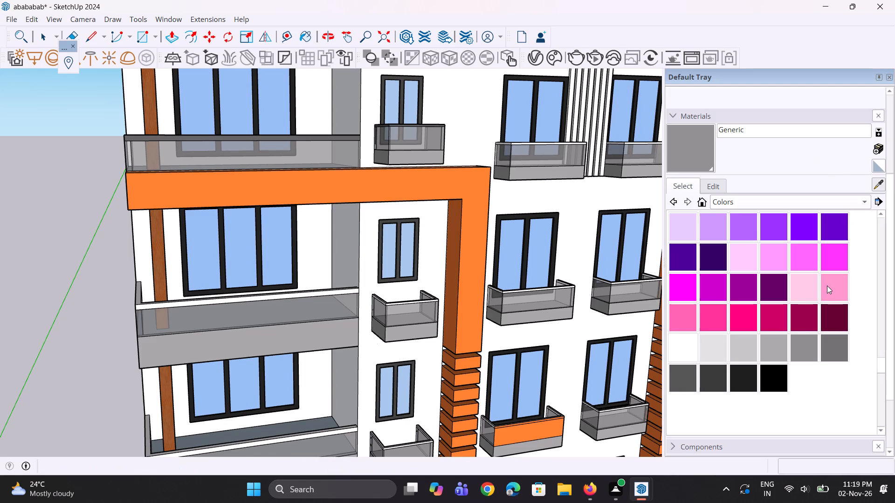
pyautogui.click(671, 382)
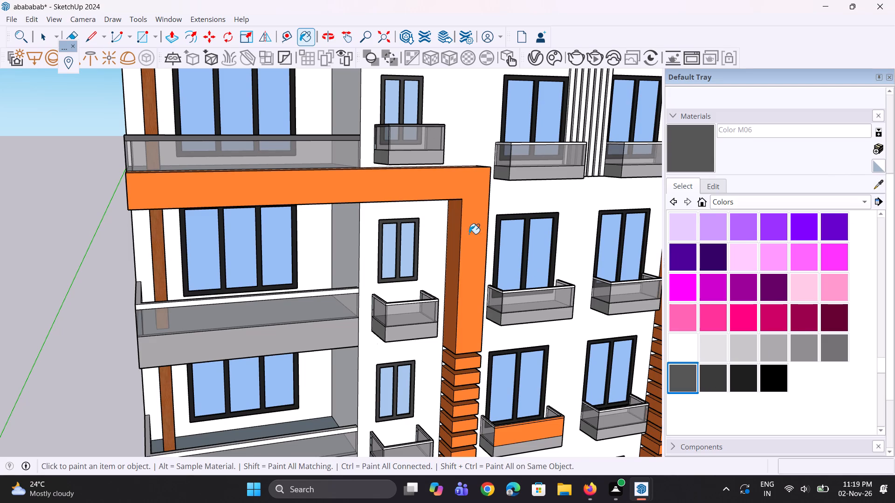
pyautogui.scroll(4, 430, 214)
pyautogui.scroll(3, 410, 327)
pyautogui.click(419, 342)
# Paint the outer end face and the top of the same small balcony's rail with Color M06.
pyautogui.scroll(10, 357, 356)
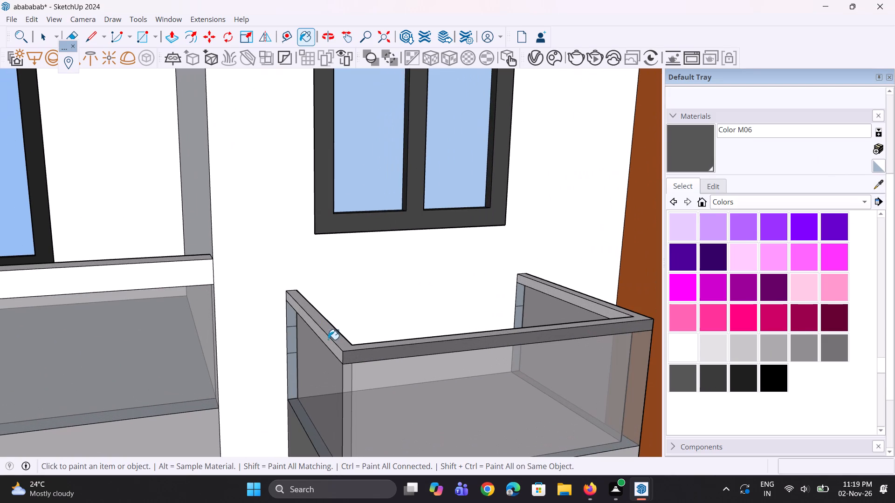
pyautogui.click(323, 342)
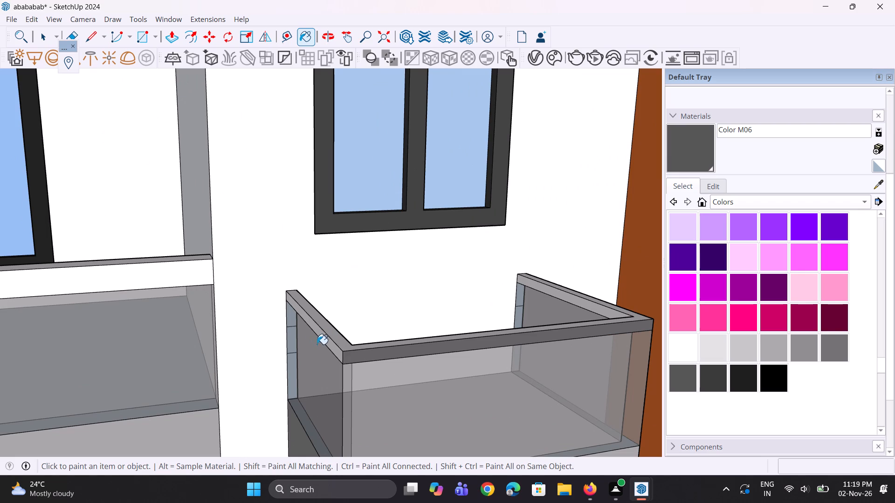
pyautogui.click(332, 344)
pyautogui.click(337, 337)
pyautogui.scroll(-2, 284, 345)
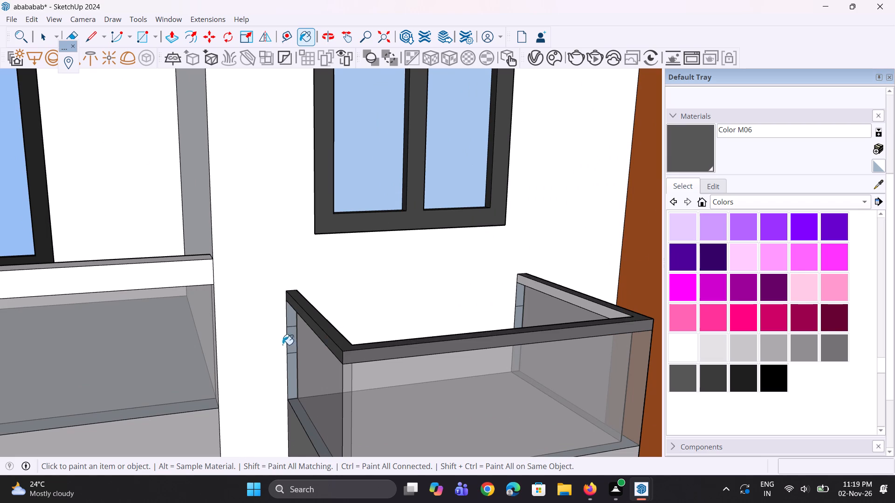
# Paint the opposite end face and both inner side faces of that small balcony's rail with Color M06.
pyautogui.scroll(-4, 282, 345)
pyautogui.scroll(4, 442, 311)
pyautogui.click(444, 321)
pyautogui.moveTo(452, 330); pyautogui.dragTo(330, 348, button='middle')
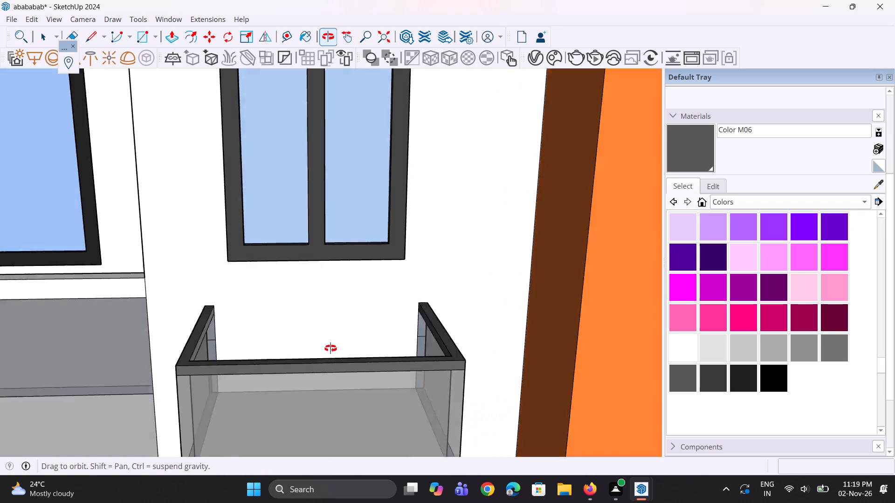
pyautogui.moveTo(330, 348); pyautogui.dragTo(188, 335, button='middle')
pyautogui.scroll(1, 188, 335)
pyautogui.click(316, 371)
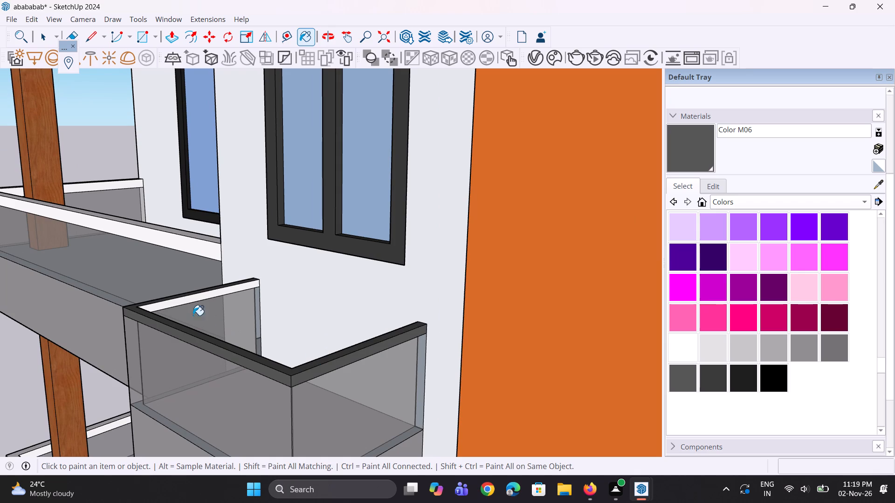
pyautogui.click(175, 303)
# Paint one end, the front, the top and one inner face of the next lower small balcony's rail, beside the orange blocks, with Color M06.
pyautogui.moveTo(114, 324); pyautogui.dragTo(431, 313, button='middle')
pyautogui.scroll(-18, 272, 290)
pyautogui.scroll(-5, 285, 281)
pyautogui.scroll(10, 346, 348)
pyautogui.scroll(10, 303, 335)
pyautogui.click(309, 331)
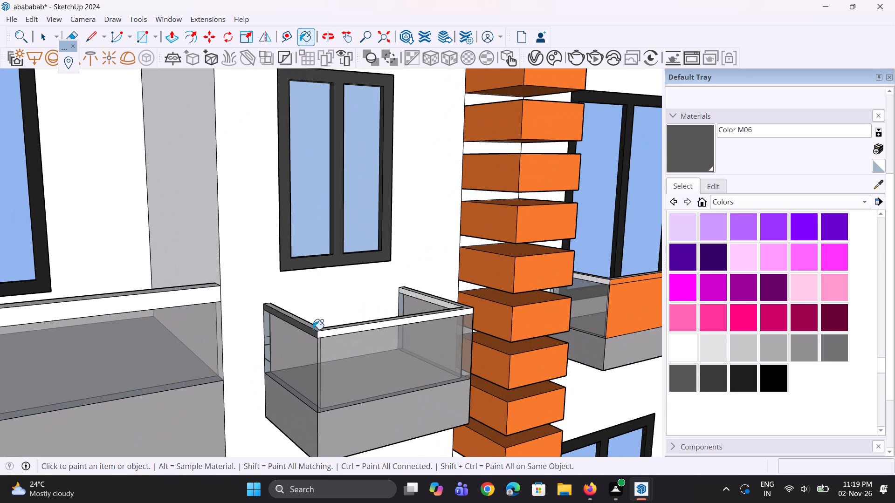
pyautogui.click(324, 335)
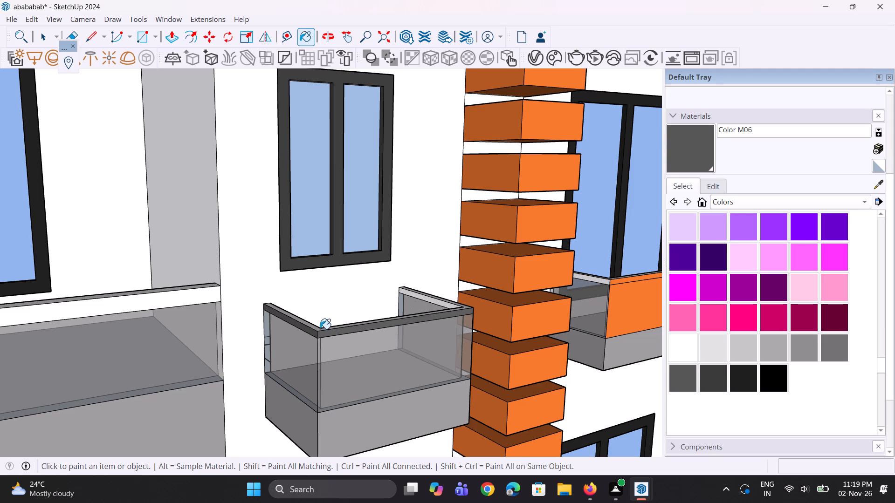
pyautogui.click(319, 329)
pyautogui.scroll(3, 419, 306)
pyautogui.click(446, 300)
# Paint the opposite outer end and the remaining inner face of the same balcony's rail with Color M06.
pyautogui.moveTo(402, 331); pyautogui.dragTo(248, 362, button='middle')
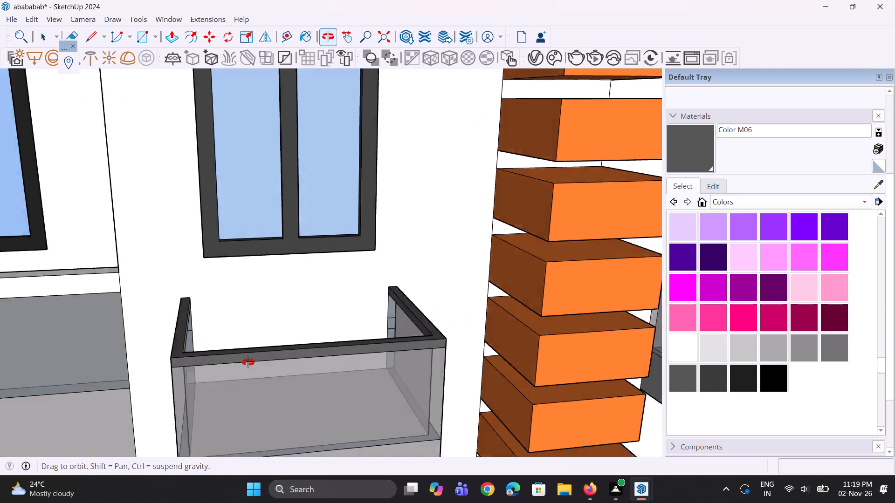
pyautogui.moveTo(248, 362); pyautogui.dragTo(197, 354, button='middle')
pyautogui.scroll(2, 129, 316)
pyautogui.click(131, 313)
pyautogui.scroll(1, 500, 364)
pyautogui.moveTo(464, 363); pyautogui.dragTo(436, 364, button='middle')
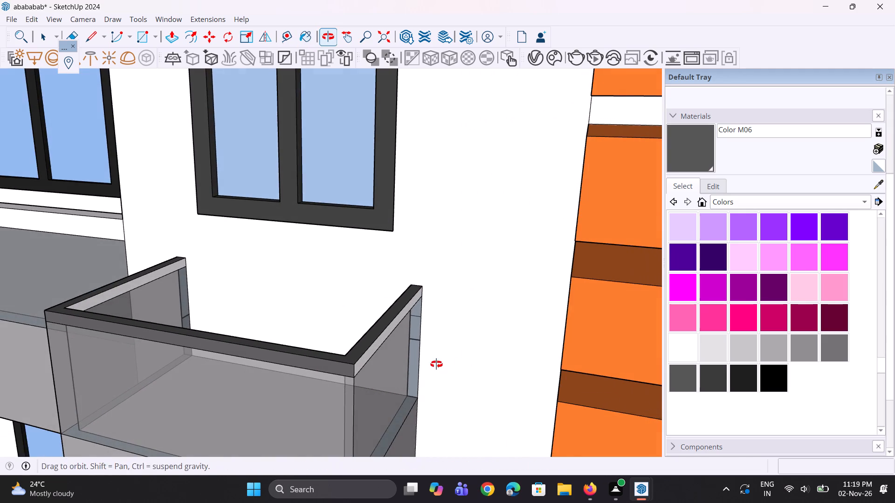
pyautogui.moveTo(436, 364); pyautogui.dragTo(436, 364, button='middle')
pyautogui.click(362, 360)
pyautogui.scroll(-6, 427, 300)
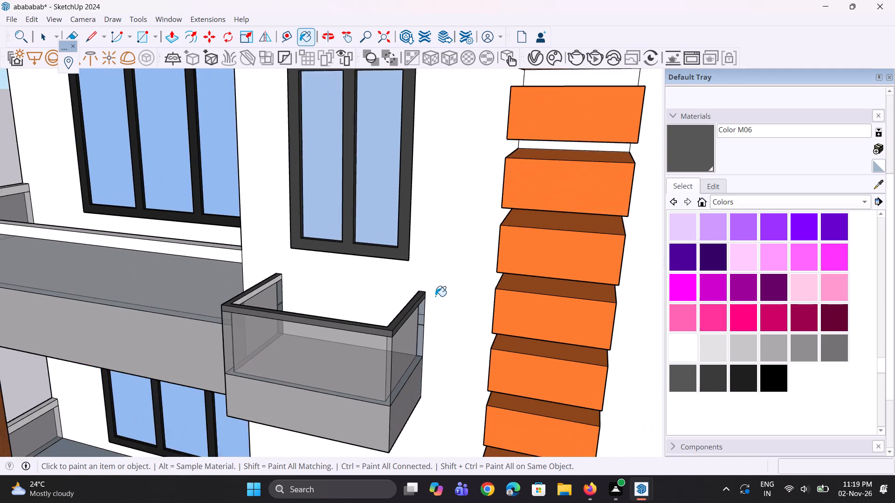
pyautogui.scroll(-4, 435, 296)
pyautogui.scroll(9, 341, 310)
pyautogui.scroll(3, 295, 288)
pyautogui.click(296, 279)
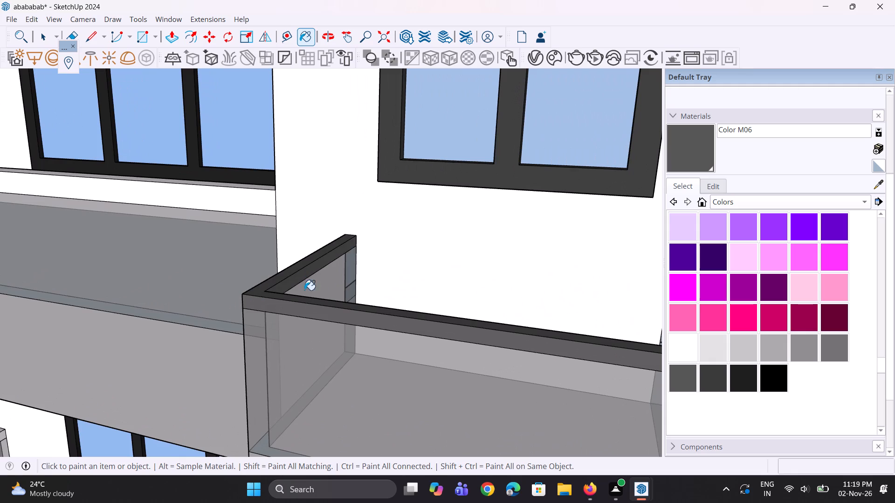
# Paint one end, the top and the front of the small balcony's rail another floor down with Color M06.
pyautogui.scroll(-6, 310, 298)
pyautogui.scroll(1, 292, 330)
pyautogui.moveTo(299, 335); pyautogui.dragTo(422, 321, button='middle')
pyautogui.scroll(1, 424, 314)
pyautogui.scroll(-19, 408, 276)
pyautogui.scroll(5, 383, 282)
pyautogui.scroll(3, 402, 444)
pyautogui.scroll(-12, 349, 177)
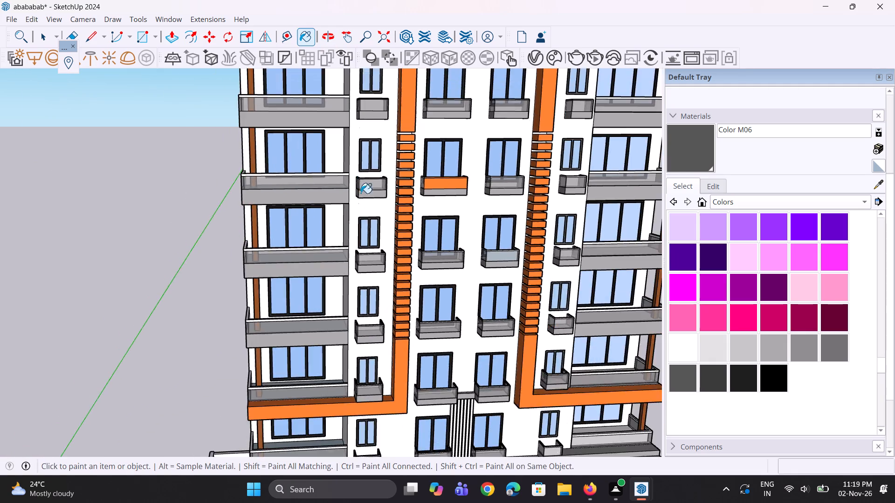
pyautogui.scroll(11, 365, 257)
pyautogui.scroll(16, 344, 246)
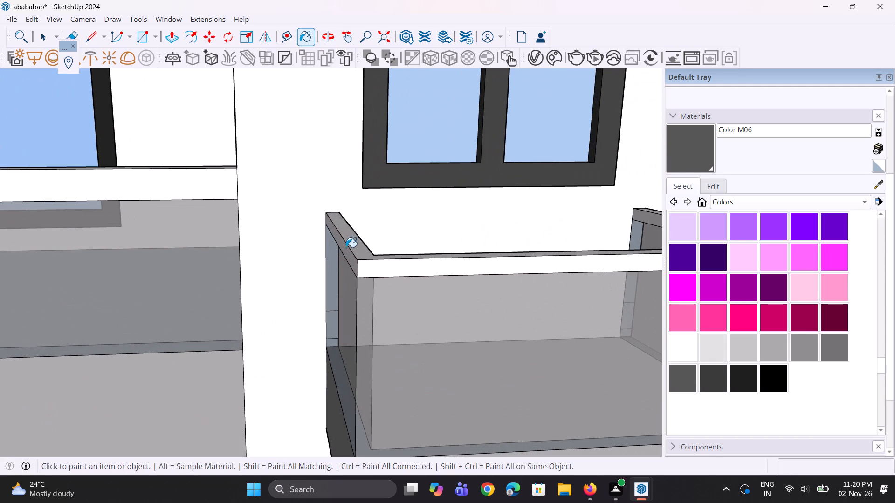
pyautogui.click(346, 247)
pyautogui.click(362, 244)
pyautogui.click(371, 267)
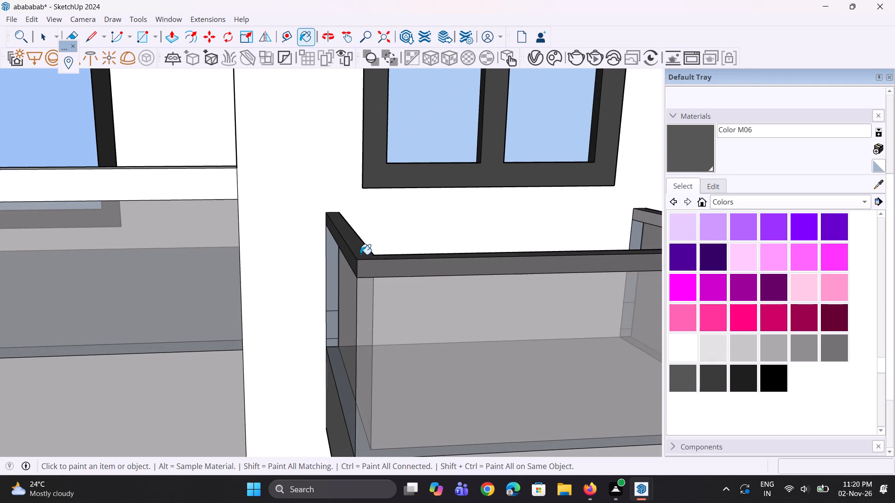
# Paint the inner side face and the opposite outer end of that balcony's rail with Color M06.
pyautogui.moveTo(318, 251); pyautogui.dragTo(228, 257, button='middle')
pyautogui.scroll(-3, 184, 238)
pyautogui.scroll(3, 224, 243)
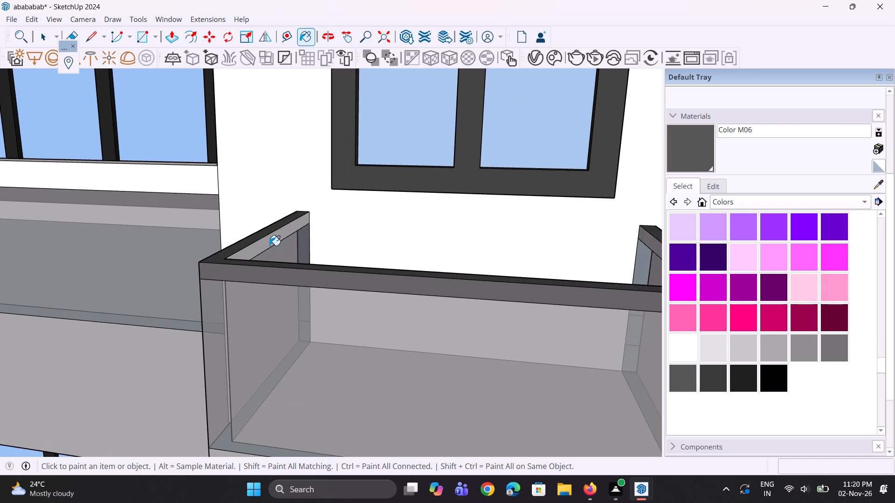
pyautogui.click(269, 245)
pyautogui.scroll(-5, 174, 286)
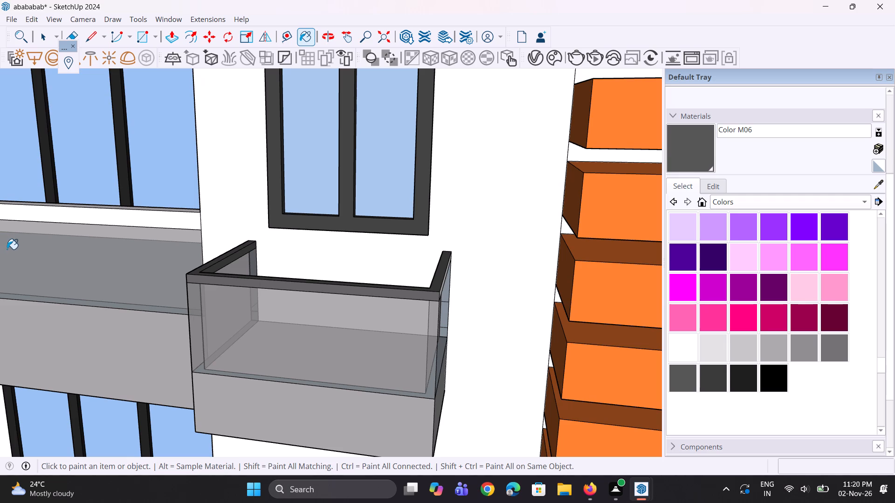
pyautogui.scroll(-2, 372, 283)
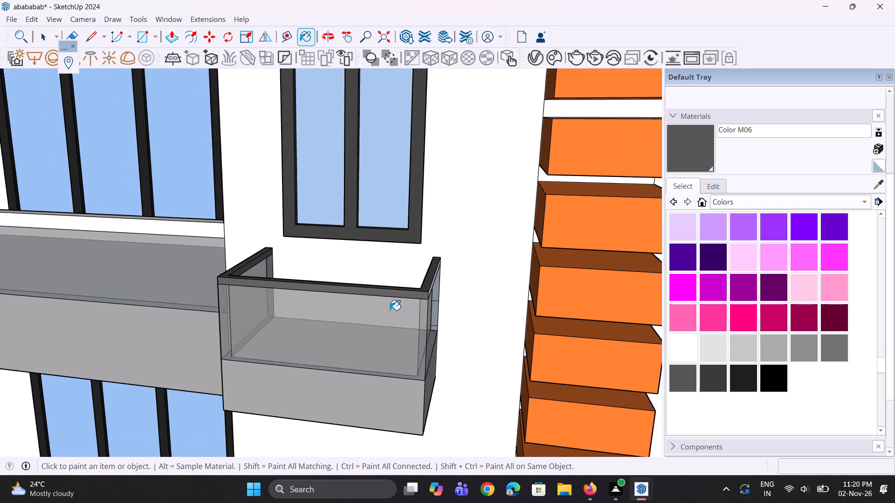
pyautogui.scroll(-2, 390, 310)
pyautogui.moveTo(393, 313); pyautogui.dragTo(305, 311, button='middle')
pyautogui.scroll(2, 424, 301)
pyautogui.click(407, 287)
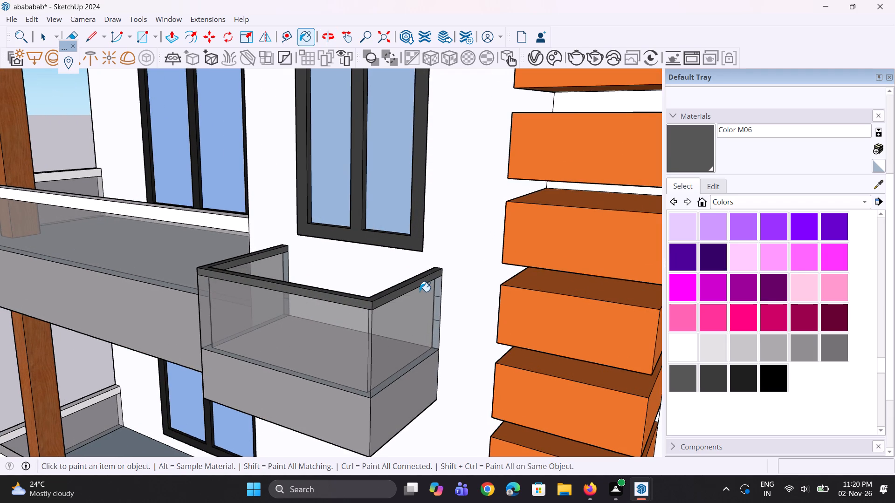
# Paint the front, one outer end and the top of the next lower small balcony's rail with Color M06.
pyautogui.scroll(-17, 464, 292)
pyautogui.scroll(5, 421, 391)
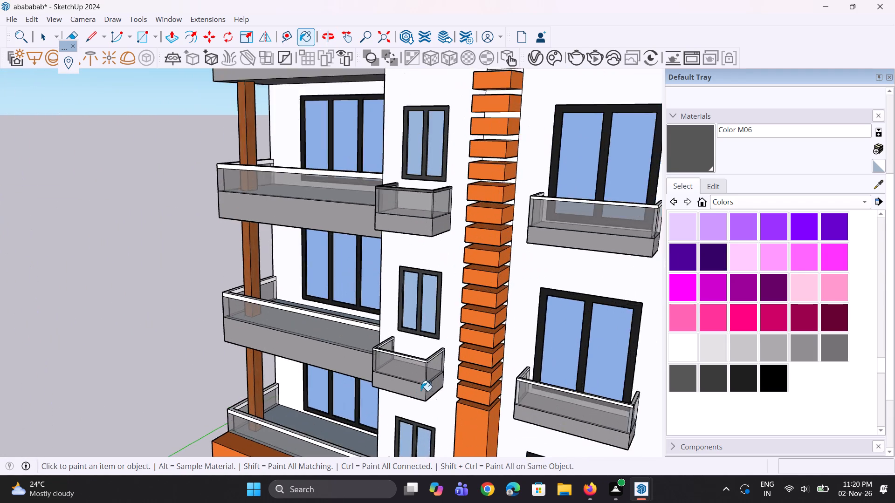
pyautogui.scroll(12, 413, 360)
pyautogui.click(433, 353)
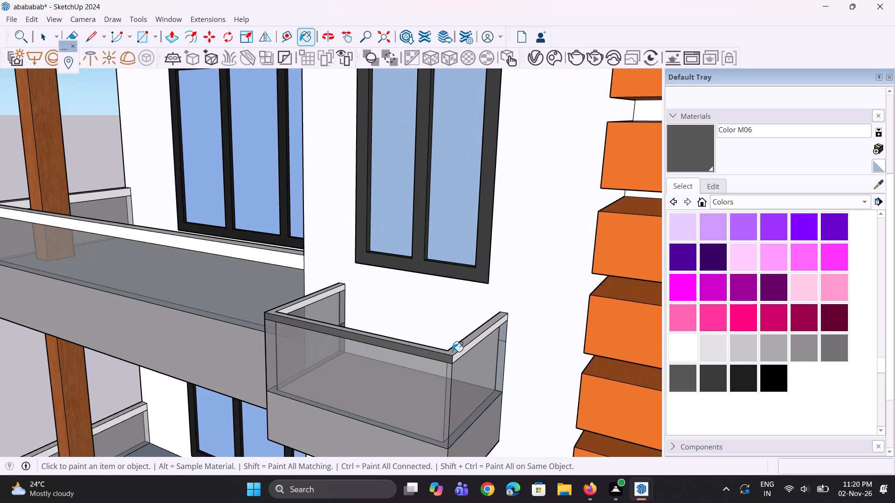
pyautogui.click(461, 354)
pyautogui.scroll(4, 455, 349)
pyautogui.click(455, 349)
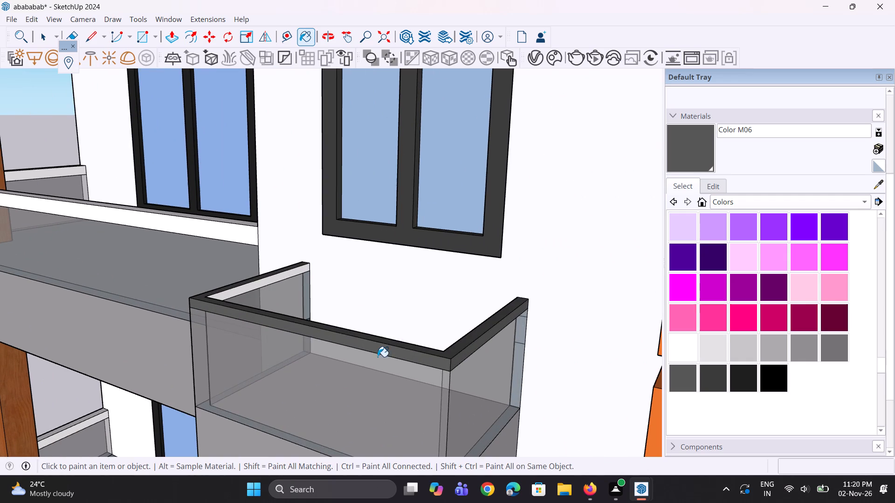
# Paint the opposite outer end and both inner side faces of the same balcony's rail with Color M06.
pyautogui.moveTo(249, 345); pyautogui.dragTo(541, 344, button='middle')
pyautogui.scroll(3, 340, 325)
pyautogui.moveTo(298, 332); pyautogui.dragTo(300, 332)
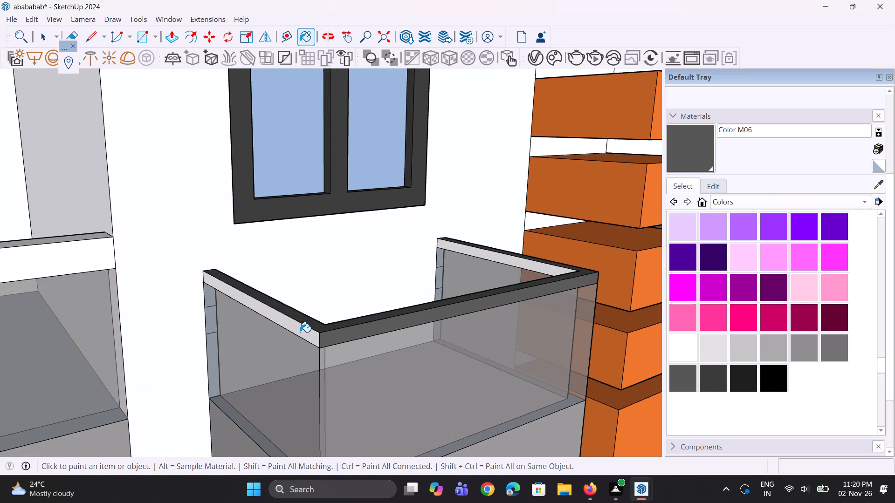
pyautogui.moveTo(300, 332); pyautogui.dragTo(303, 332)
pyautogui.scroll(2, 498, 257)
pyautogui.click(498, 257)
pyautogui.moveTo(453, 306); pyautogui.dragTo(164, 335, button='middle')
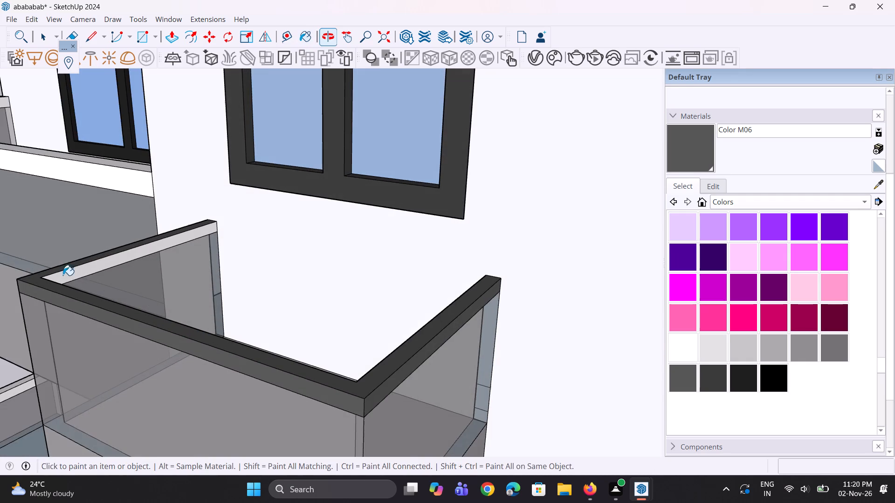
pyautogui.scroll(1, 67, 272)
pyautogui.click(67, 272)
# Paint one outer end, the top and the front of the small balcony's rail in the orange frame's lower corner with Color M06.
pyautogui.moveTo(153, 316); pyautogui.dragTo(361, 320, button='middle')
pyautogui.scroll(-5, 309, 246)
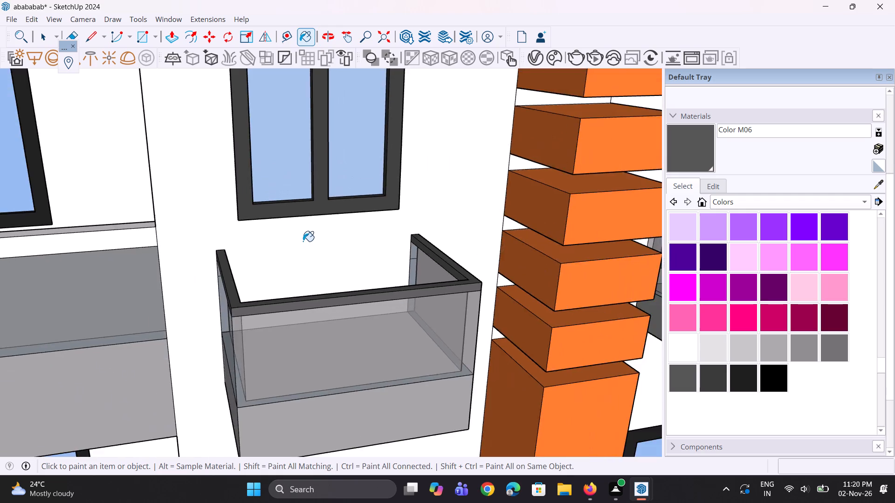
pyautogui.scroll(-18, 303, 241)
pyautogui.scroll(4, 290, 338)
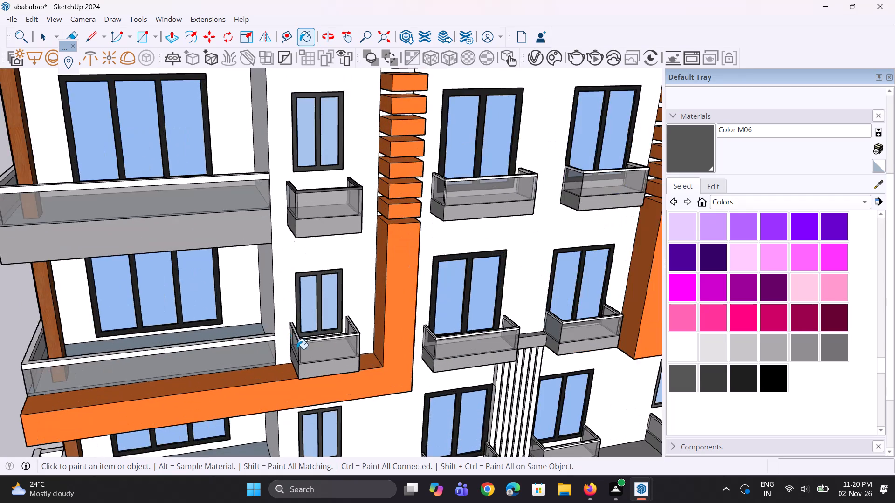
pyautogui.scroll(20, 297, 349)
pyautogui.scroll(2, 291, 327)
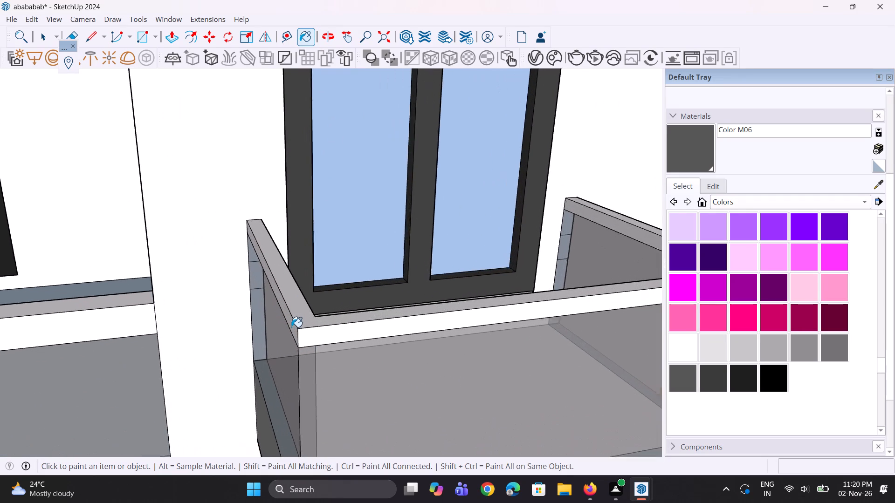
pyautogui.scroll(3, 291, 327)
pyautogui.click(292, 327)
pyautogui.click(303, 312)
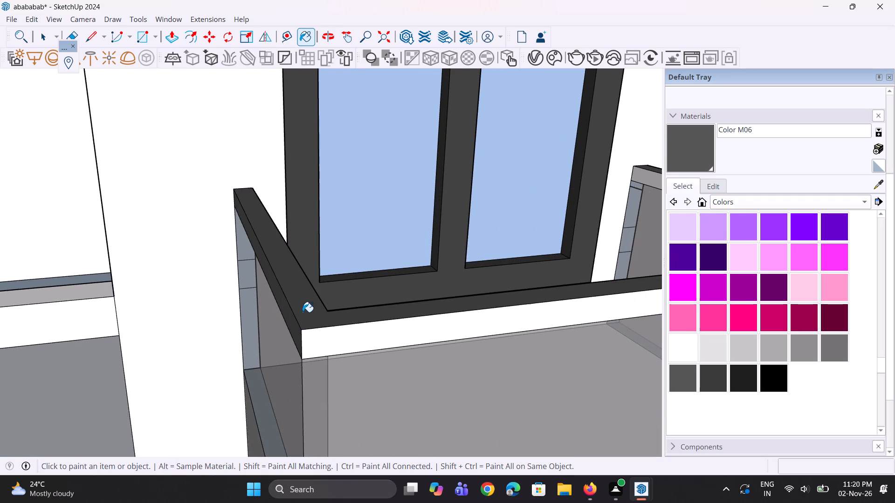
pyautogui.scroll(1, 304, 363)
pyautogui.click(315, 344)
# Paint the opposite outer end and both inner side faces of the lower-corner balcony's rail with Color M06.
pyautogui.scroll(-12, 221, 433)
pyautogui.moveTo(418, 411); pyautogui.dragTo(221, 373, button='middle')
pyautogui.scroll(3, 272, 381)
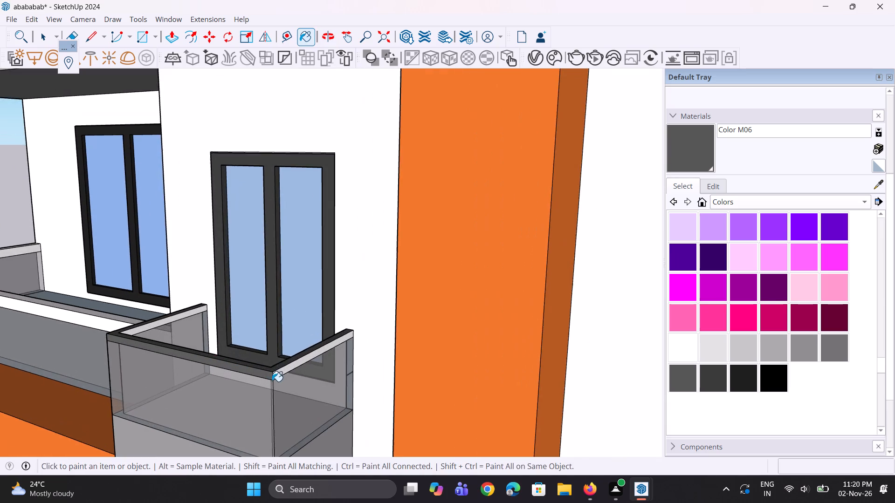
pyautogui.scroll(4, 278, 371)
pyautogui.click(278, 371)
pyautogui.scroll(2, 251, 378)
pyautogui.click(251, 376)
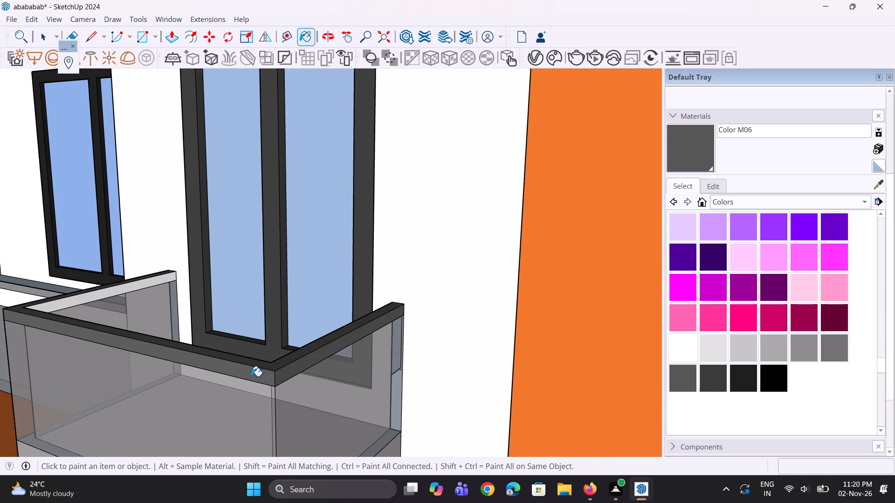
pyautogui.moveTo(242, 374); pyautogui.dragTo(416, 415, button='middle')
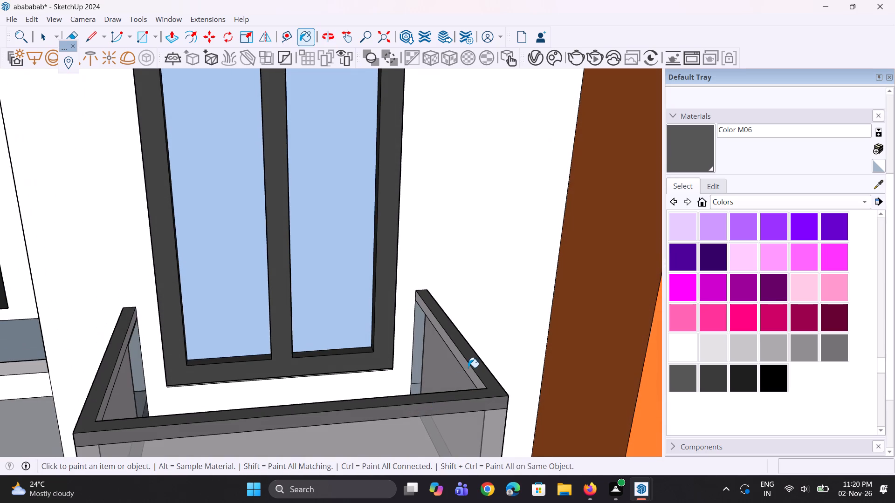
pyautogui.click(468, 368)
pyautogui.moveTo(60, 377); pyautogui.dragTo(0, 376, button='middle')
pyautogui.scroll(2, 82, 374)
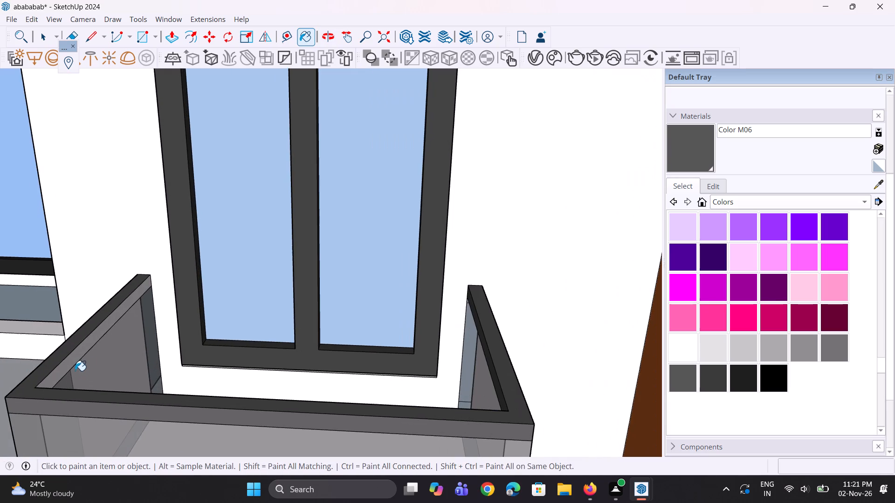
pyautogui.click(64, 367)
# Paint the front, top and one outer end of the lowest small balcony's rail, below the orange frame, with Color M06.
pyautogui.scroll(1, 212, 358)
pyautogui.scroll(-5, 317, 329)
pyautogui.scroll(-9, 359, 308)
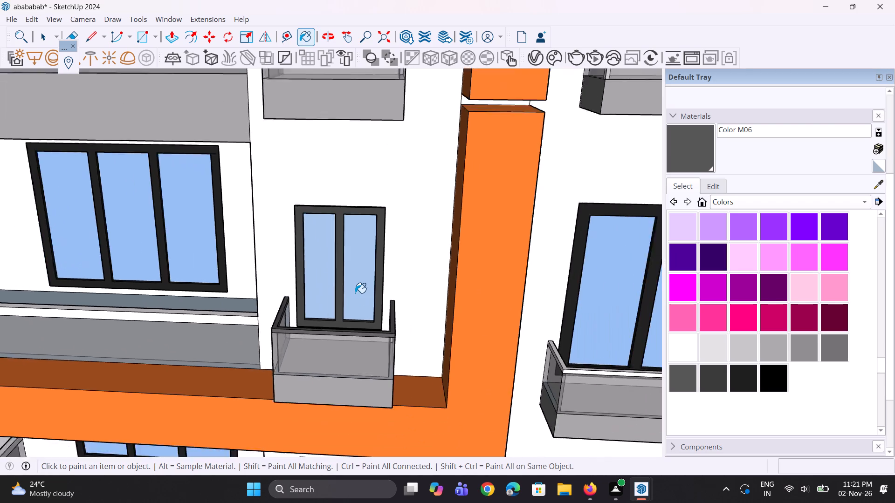
pyautogui.scroll(-14, 355, 293)
pyautogui.scroll(9, 330, 378)
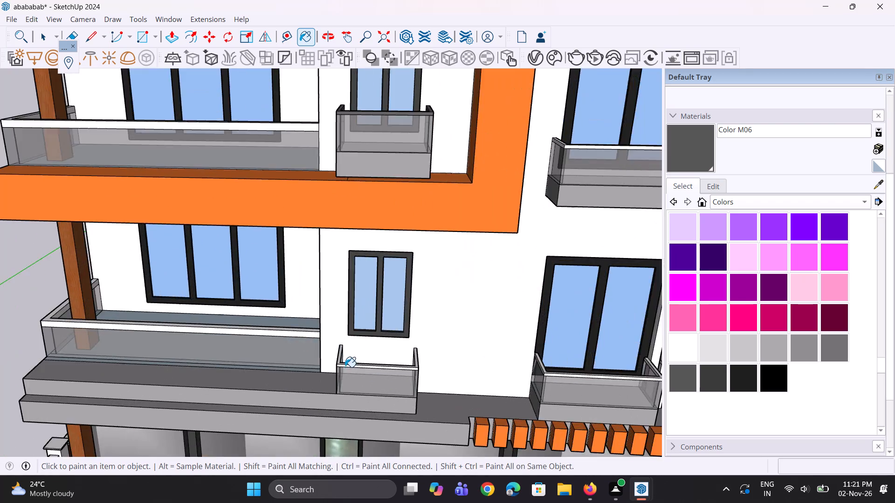
pyautogui.scroll(16, 345, 367)
pyautogui.click(344, 371)
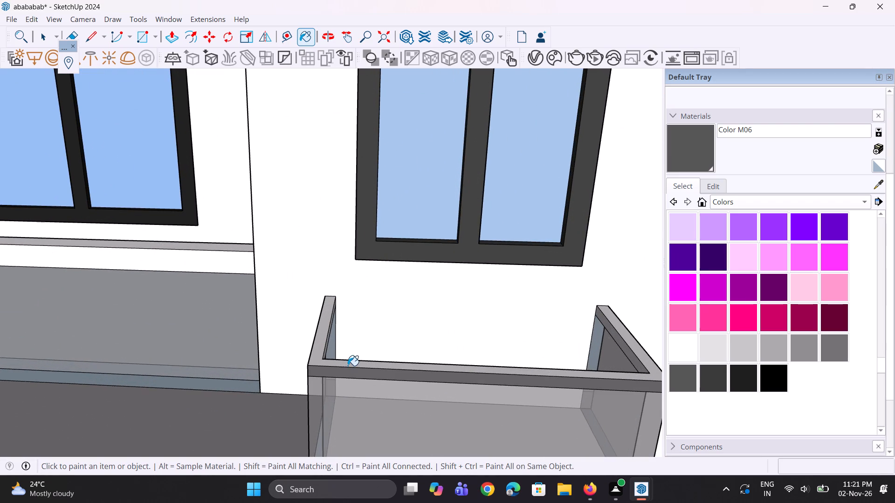
pyautogui.click(348, 366)
pyautogui.moveTo(308, 378); pyautogui.dragTo(395, 358, button='middle')
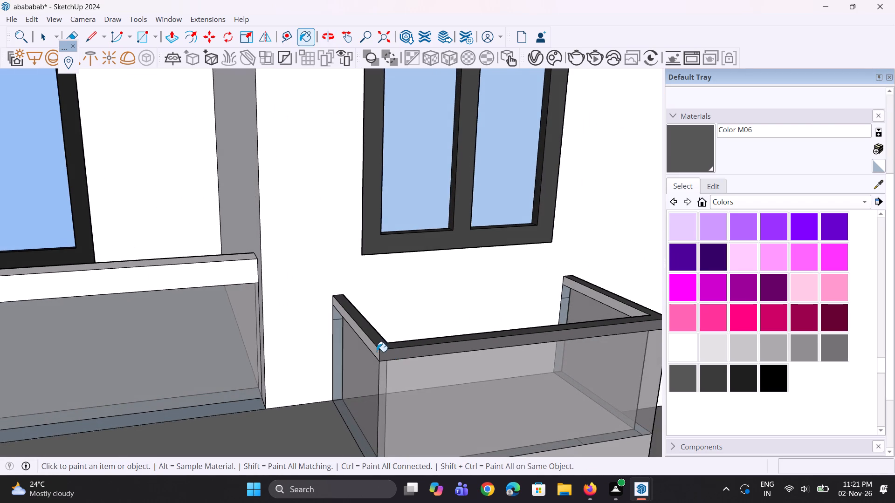
pyautogui.click(376, 352)
# Paint the opposite outer end and both inner side faces of the lowest small balcony's rail with Color M06.
pyautogui.moveTo(396, 352); pyautogui.dragTo(190, 346, button='middle')
pyautogui.scroll(-4, 188, 345)
pyautogui.scroll(1, 403, 399)
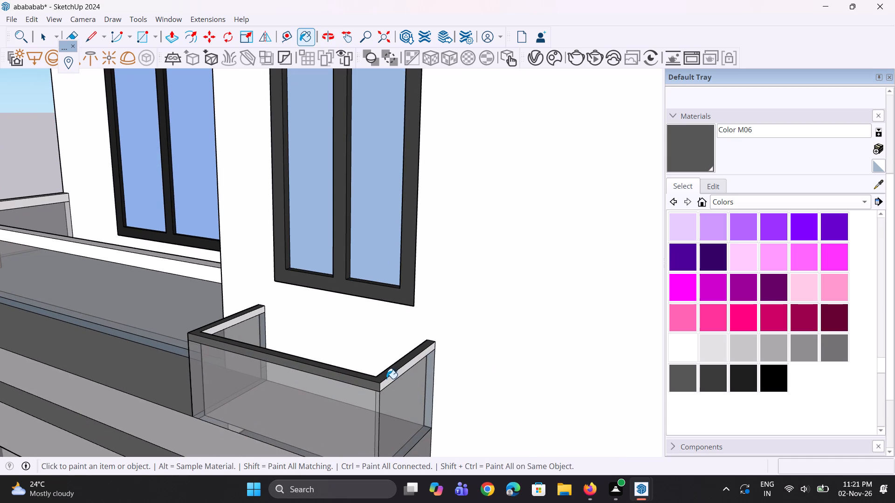
pyautogui.click(386, 379)
pyautogui.scroll(4, 375, 385)
pyautogui.click(389, 385)
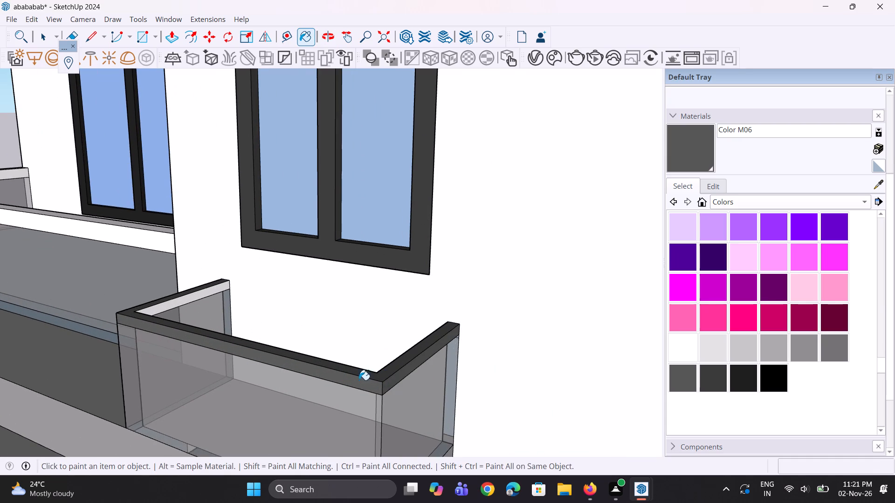
pyautogui.moveTo(359, 381); pyautogui.dragTo(522, 407, button='middle')
pyautogui.scroll(2, 501, 355)
pyautogui.click(494, 348)
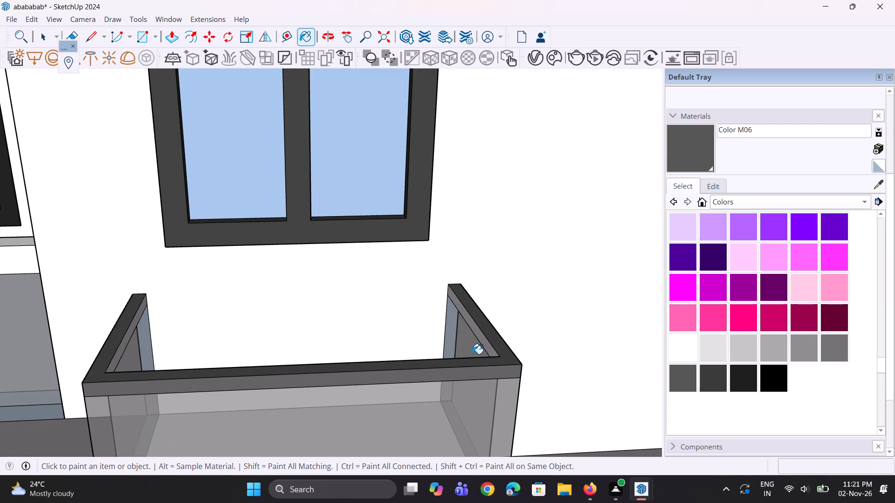
pyautogui.click(483, 349)
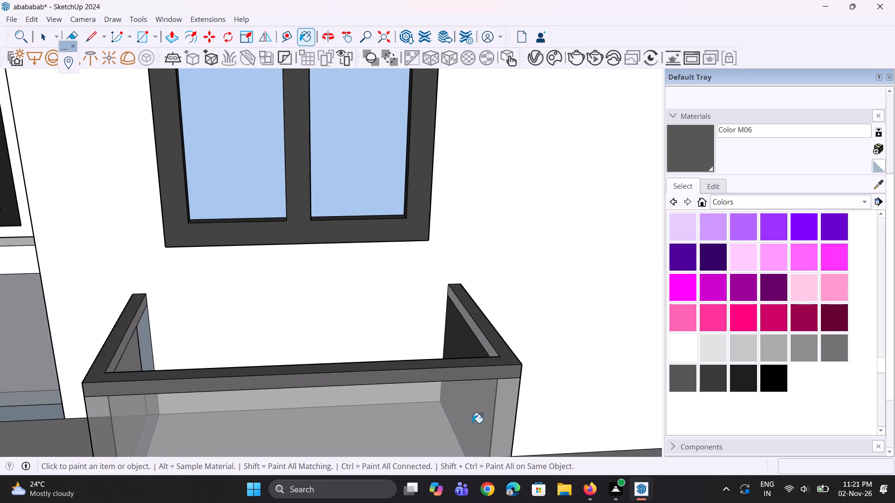
pyautogui.hotkey('ctrl', 'z')
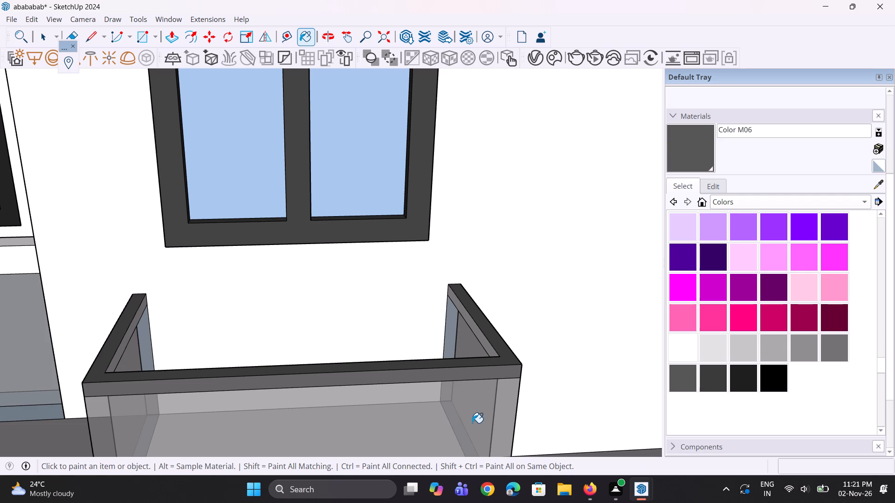
pyautogui.scroll(3, 479, 352)
pyautogui.click(489, 341)
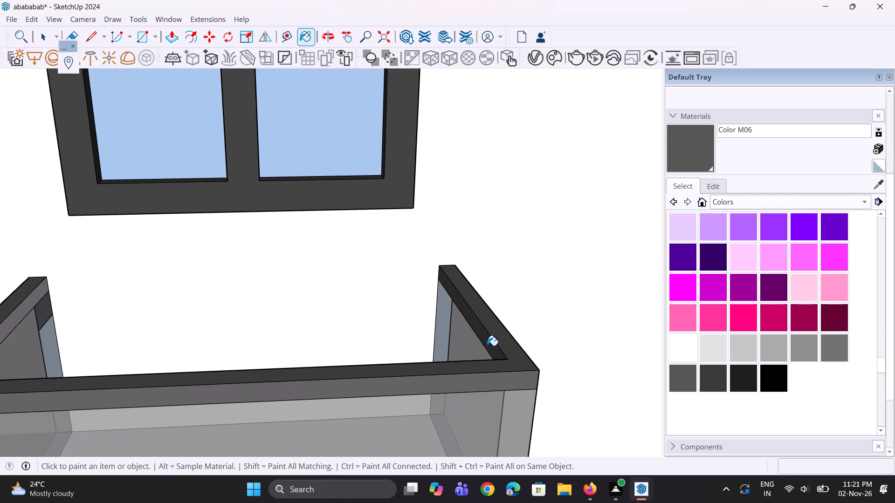
pyautogui.scroll(-6, 489, 346)
pyautogui.moveTo(451, 360); pyautogui.dragTo(305, 367, button='middle')
pyautogui.scroll(3, 149, 309)
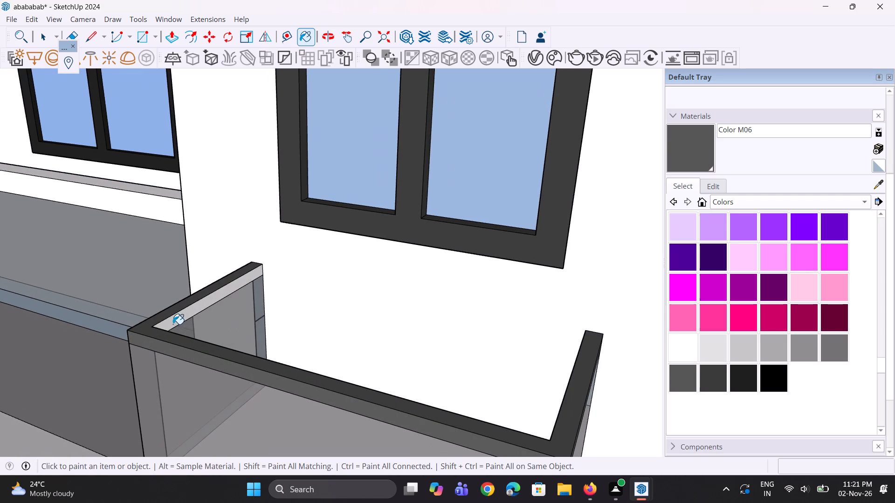
pyautogui.click(173, 321)
# Examine the whole facade to find which balcony rails still need painting.
pyautogui.scroll(-9, 402, 378)
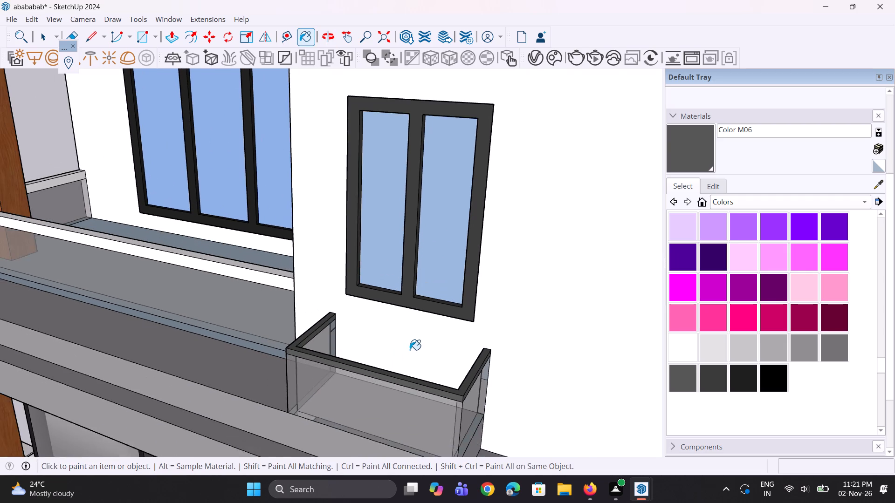
pyautogui.scroll(-6, 410, 349)
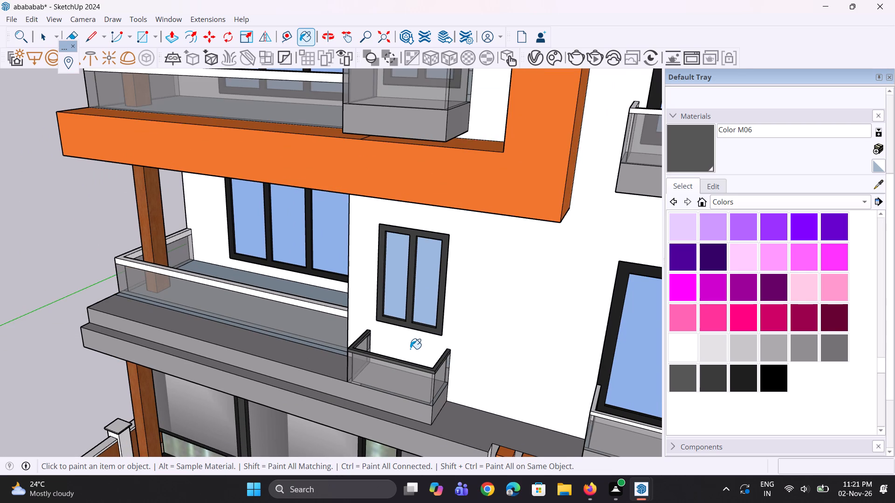
pyautogui.scroll(-15, 361, 307)
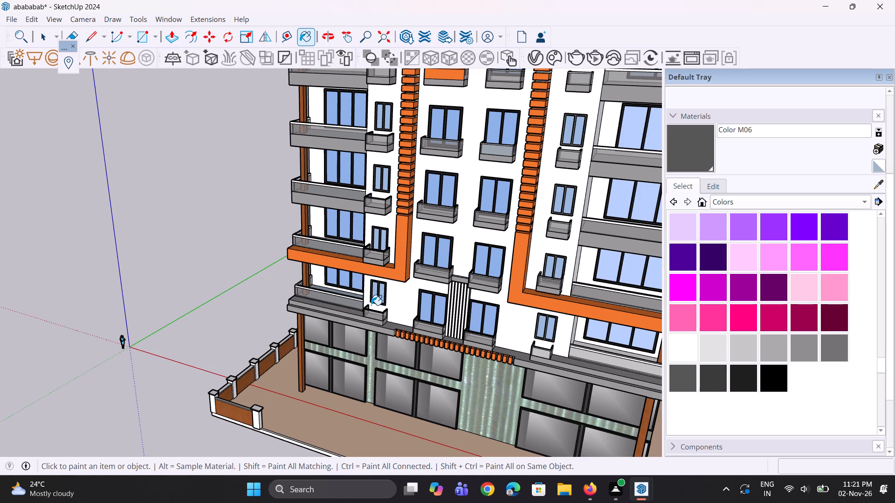
pyautogui.scroll(1, 365, 306)
pyautogui.scroll(-3, 364, 306)
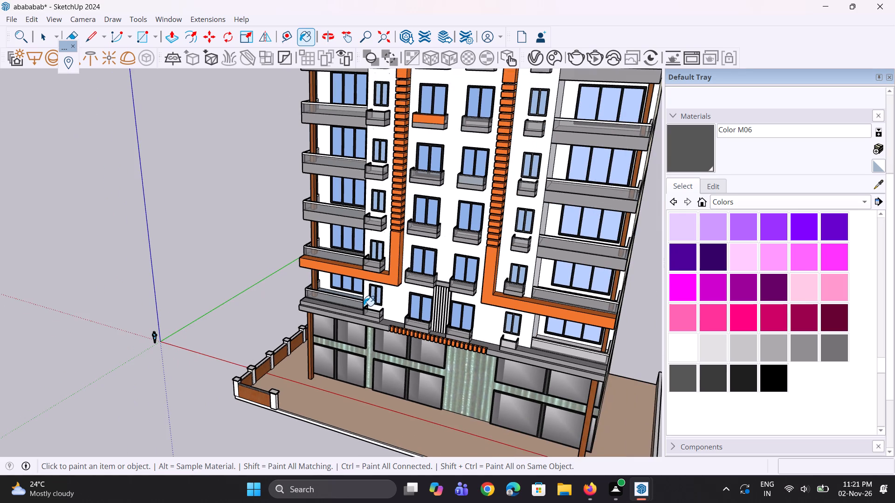
pyautogui.scroll(-3, 364, 306)
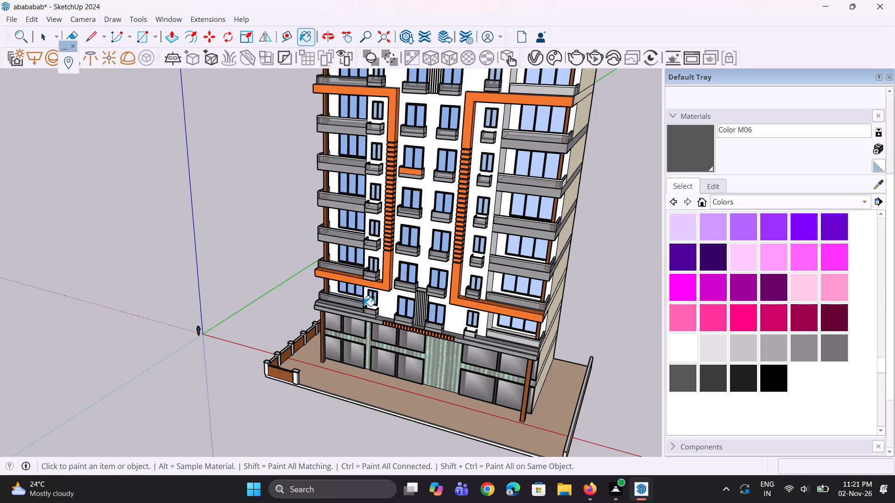
pyautogui.scroll(-1, 363, 306)
pyautogui.scroll(5, 386, 334)
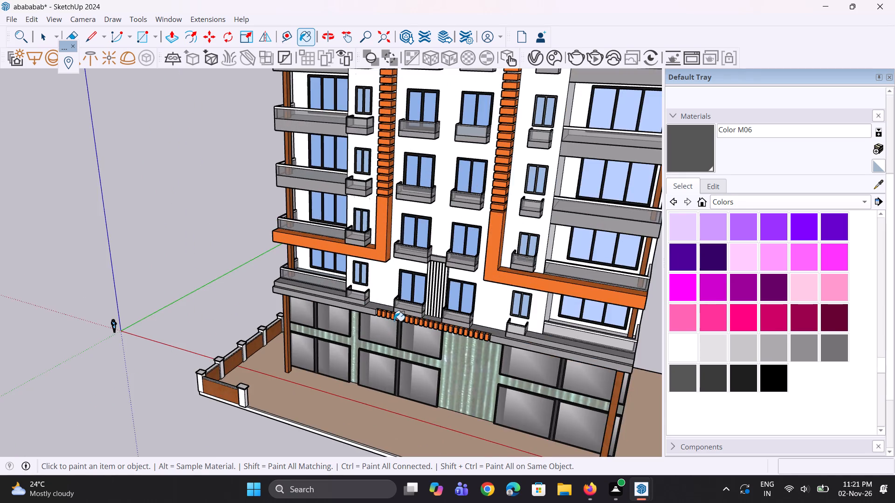
pyautogui.scroll(5, 383, 314)
pyautogui.scroll(10, 321, 248)
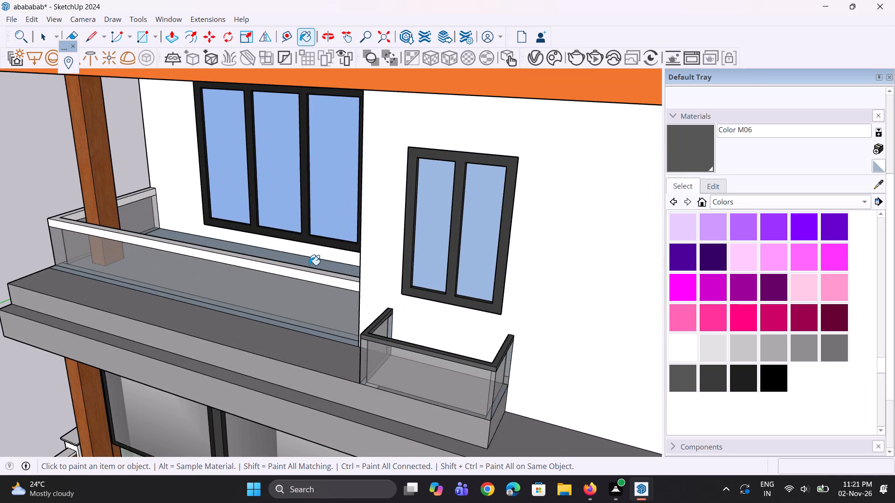
pyautogui.scroll(-4, 287, 278)
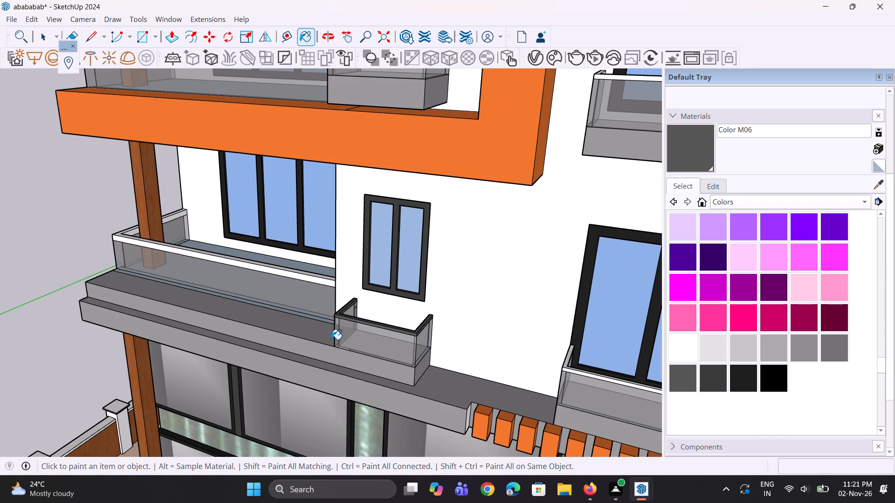
pyautogui.scroll(-4, 272, 244)
# Paint the front, top and slat-side outer end of the lowest wide balcony's rail, beside the white vertical slats, with Color M06.
pyautogui.scroll(3, 662, 364)
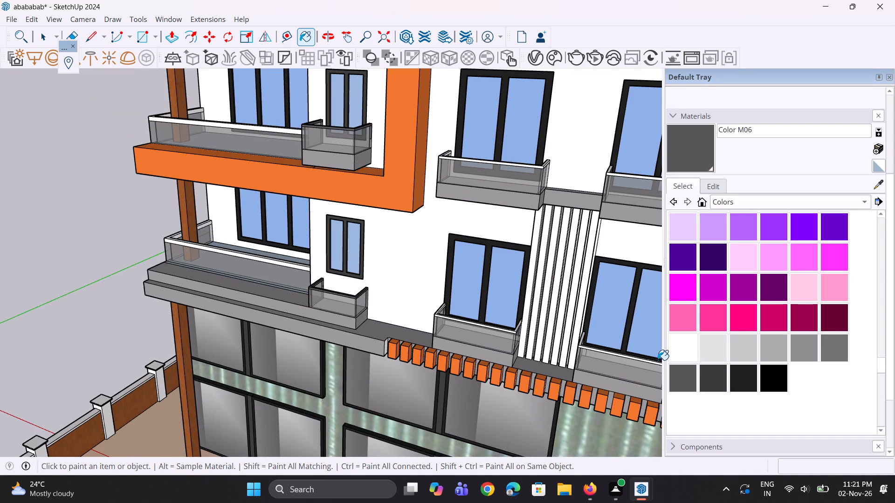
pyautogui.scroll(3, 647, 357)
pyautogui.scroll(6, 466, 333)
pyautogui.click(473, 321)
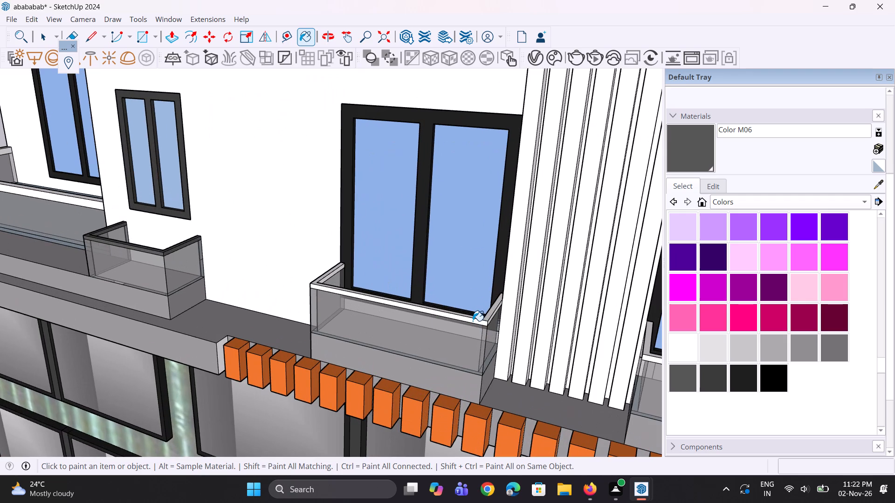
pyautogui.scroll(6, 484, 318)
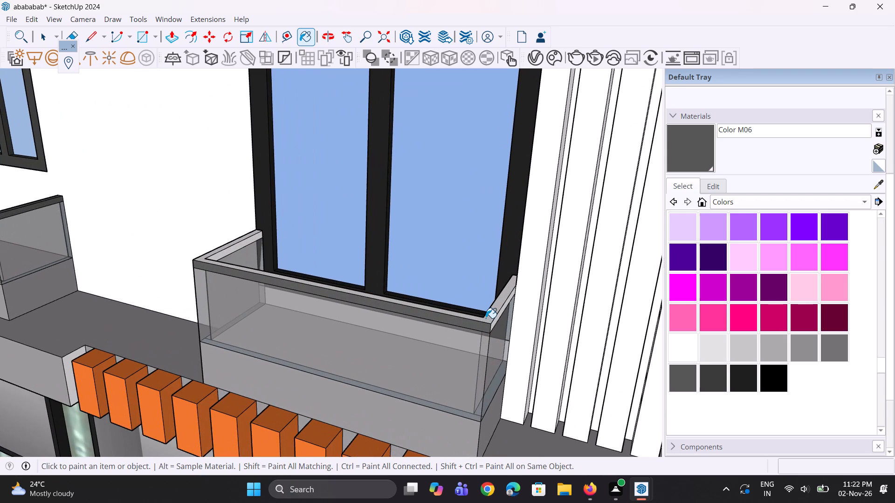
pyautogui.click(486, 318)
pyautogui.click(501, 312)
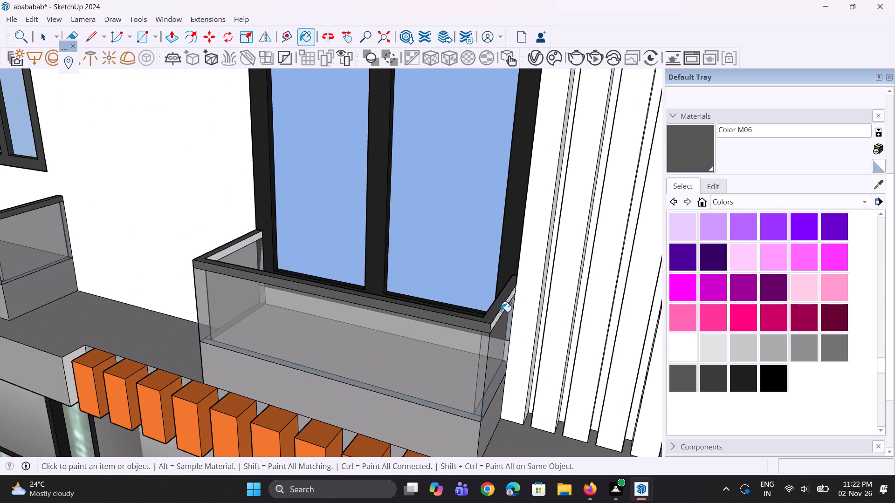
# Paint the outer end away from the slats and both inner side faces of the same wide balcony's rail with Color M06.
pyautogui.moveTo(335, 324); pyautogui.dragTo(534, 301, button='middle')
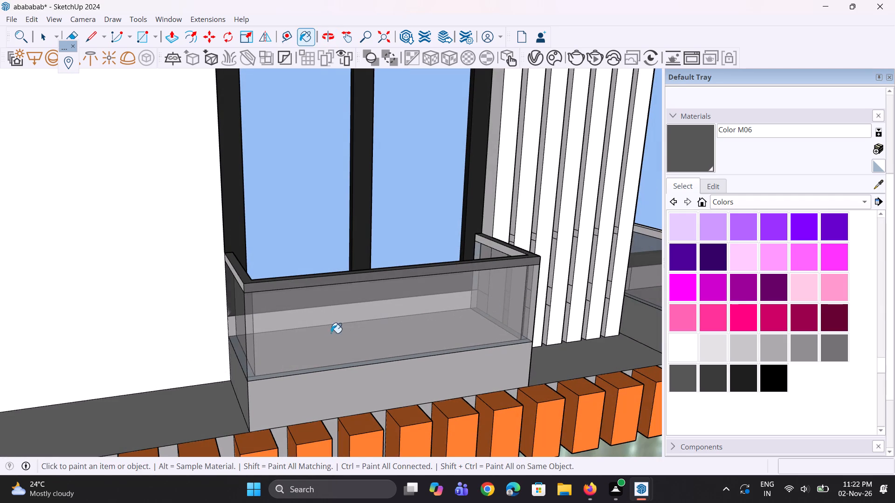
pyautogui.scroll(2, 294, 334)
pyautogui.scroll(5, 204, 273)
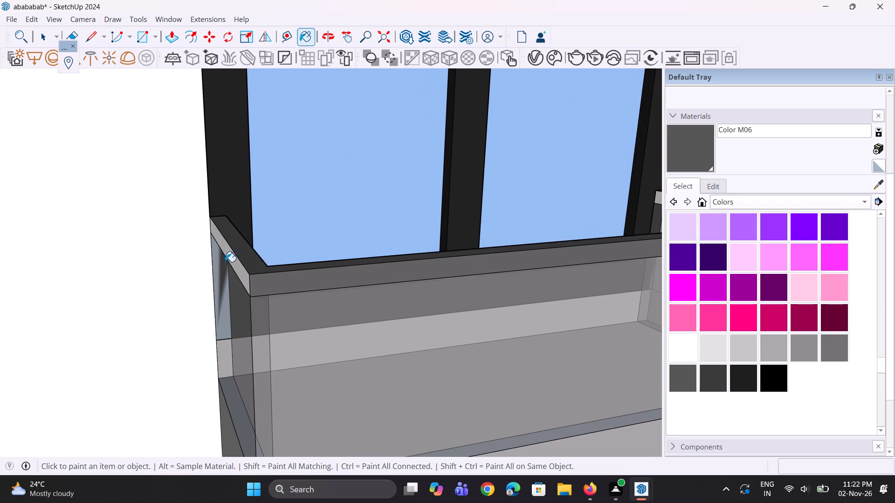
pyautogui.click(235, 265)
pyautogui.moveTo(337, 254); pyautogui.dragTo(145, 295, button='middle')
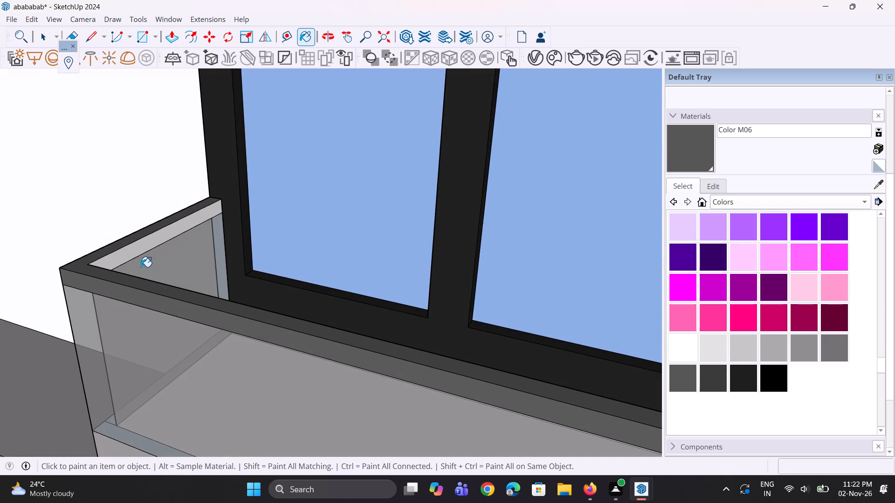
pyautogui.scroll(1, 141, 252)
pyautogui.click(142, 247)
pyautogui.scroll(-5, 210, 271)
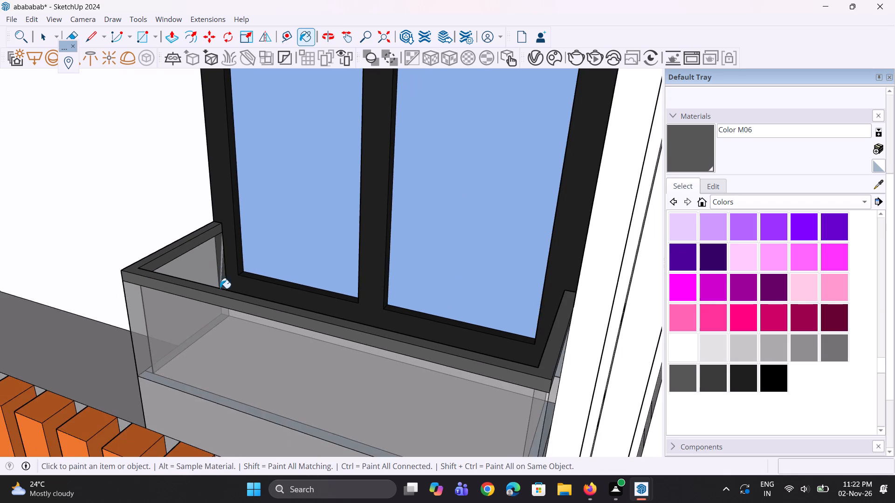
pyautogui.moveTo(225, 295); pyautogui.dragTo(436, 364, button='middle')
pyautogui.scroll(2, 732, 203)
pyautogui.scroll(2, 579, 256)
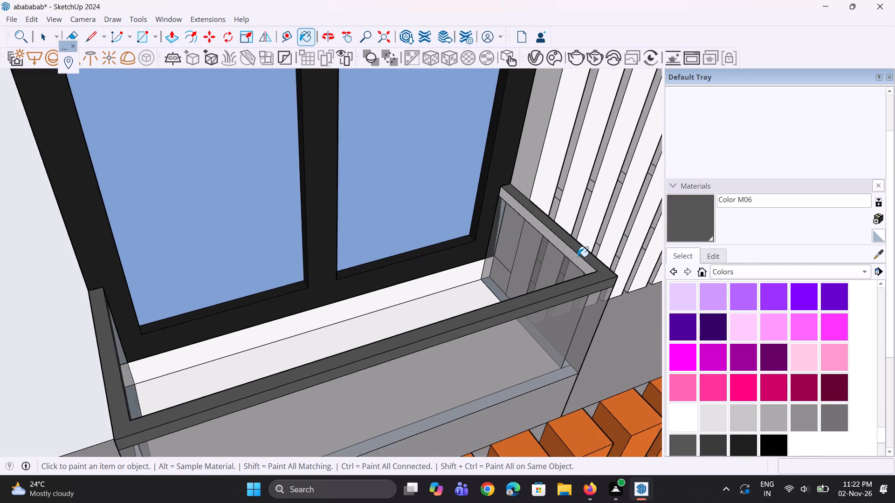
pyautogui.scroll(1, 578, 257)
pyautogui.click(578, 257)
# Paint the front and top of the rail on the wide balcony one floor up, directly above, with Color M06.
pyautogui.moveTo(560, 288); pyautogui.dragTo(440, 270, button='middle')
pyautogui.scroll(-10, 441, 260)
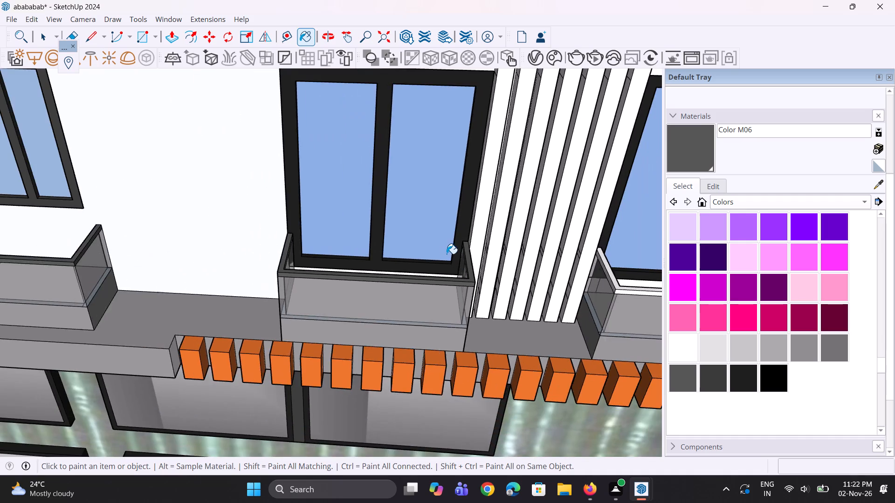
pyautogui.scroll(-6, 326, 300)
pyautogui.moveTo(301, 319); pyautogui.dragTo(311, 275, button='middle')
pyautogui.scroll(-6, 185, 264)
pyautogui.scroll(1, 184, 264)
pyautogui.scroll(-4, 185, 264)
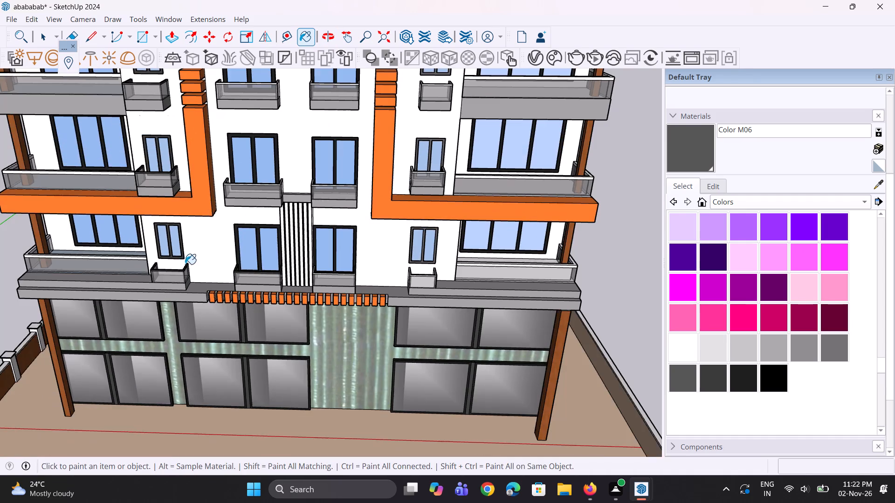
pyautogui.scroll(-4, 224, 317)
pyautogui.scroll(10, 234, 234)
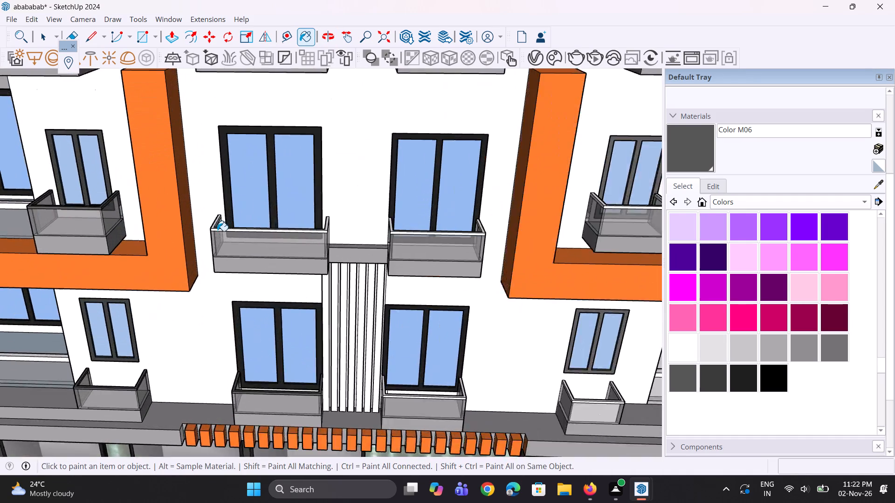
pyautogui.scroll(10, 217, 231)
pyautogui.click(217, 226)
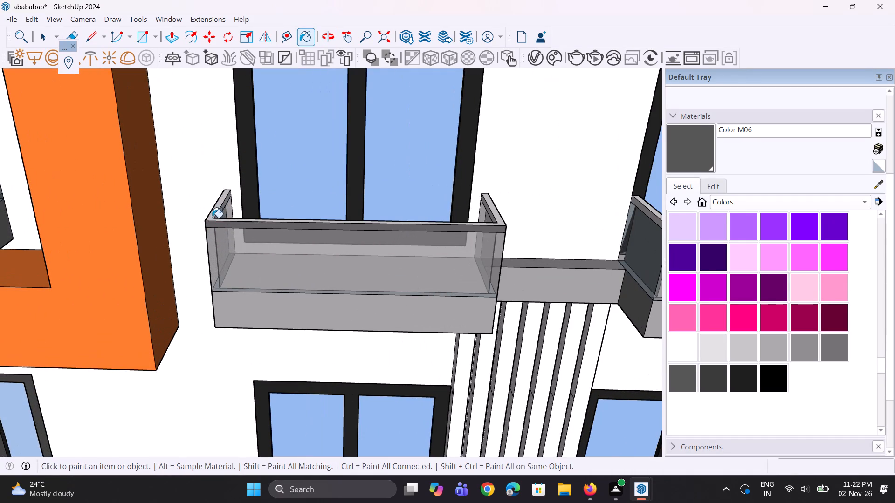
pyautogui.click(212, 217)
# Paint both inner side faces of this upper wide balcony's rail with Color M06.
pyautogui.moveTo(214, 216); pyautogui.dragTo(199, 302, button='middle')
pyautogui.scroll(3, 215, 234)
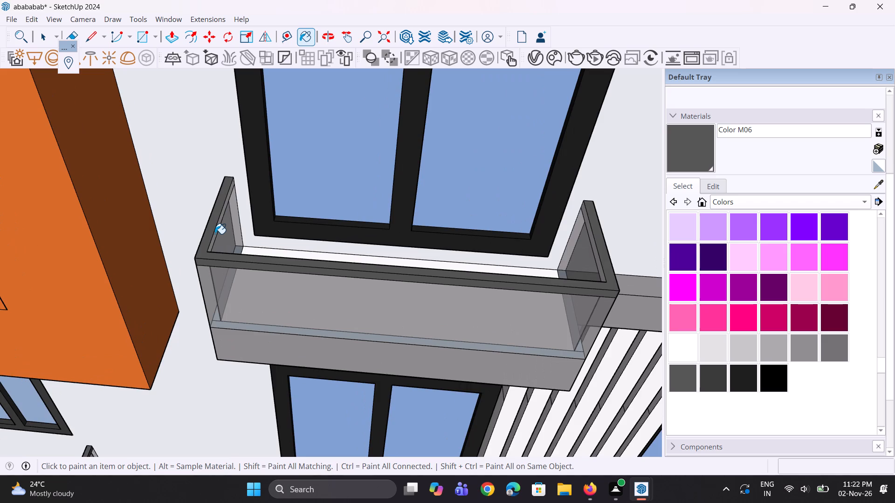
pyautogui.scroll(2, 215, 234)
pyautogui.click(215, 234)
pyautogui.scroll(-5, 161, 262)
pyautogui.moveTo(331, 290); pyautogui.dragTo(438, 286, button='middle')
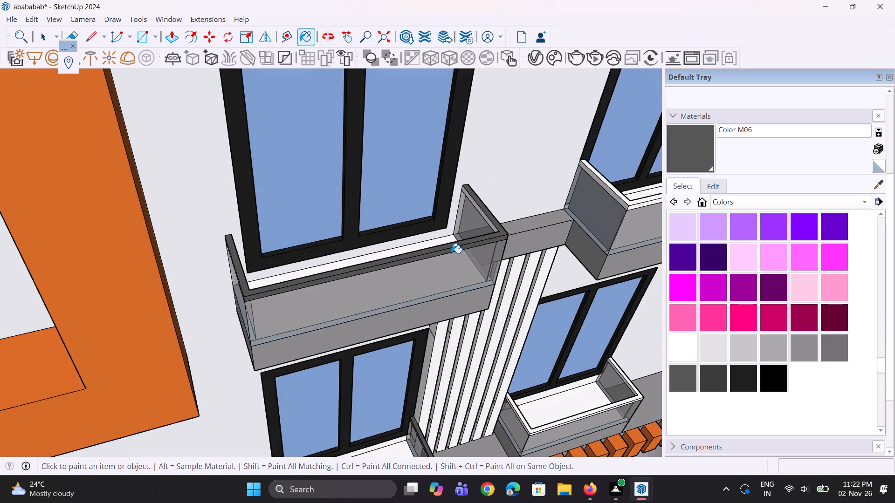
pyautogui.scroll(5, 468, 236)
pyautogui.click(490, 221)
pyautogui.moveTo(482, 276); pyautogui.dragTo(360, 280, button='middle')
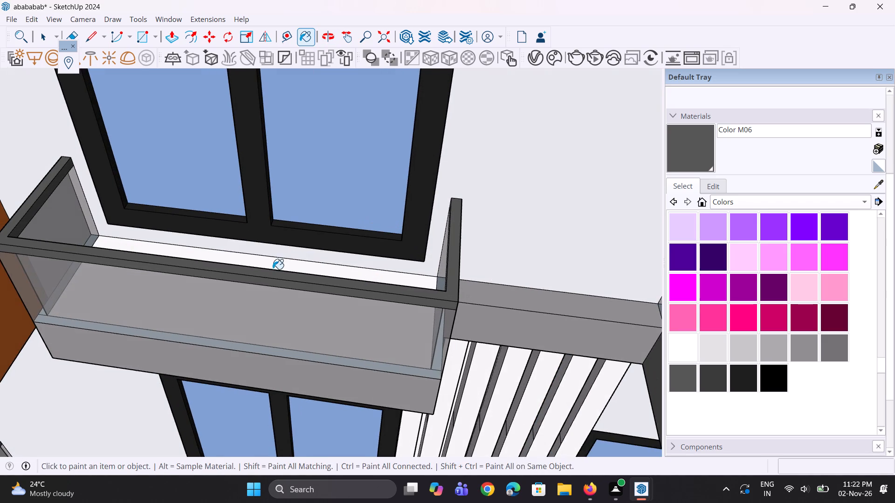
# Paint the slat-side outer end of this upper wide balcony's rail with Color M06.
pyautogui.moveTo(465, 311); pyautogui.dragTo(310, 289, button='middle')
pyautogui.scroll(3, 317, 290)
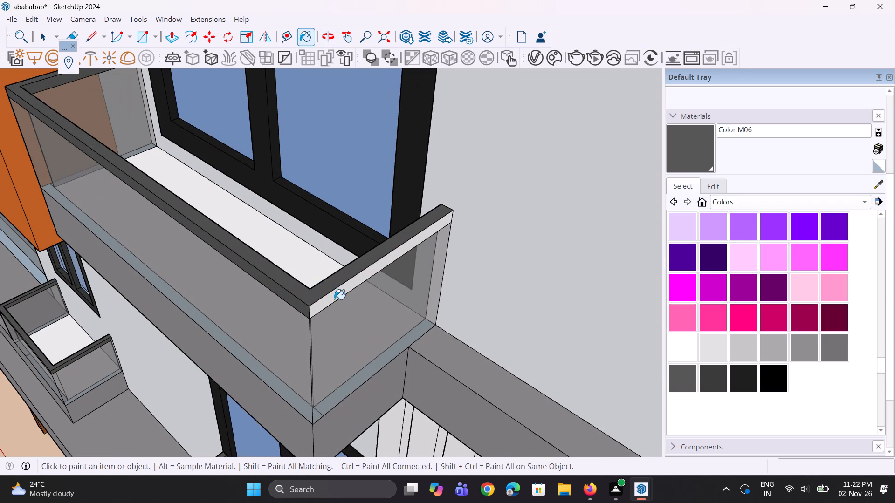
pyautogui.click(342, 293)
# Paint the top, front and outer end away from the orange pillar on the next wide balcony up's rail with Color M06.
pyautogui.scroll(-12, 335, 387)
pyautogui.moveTo(321, 385); pyautogui.dragTo(428, 371, button='middle')
pyautogui.scroll(-11, 363, 358)
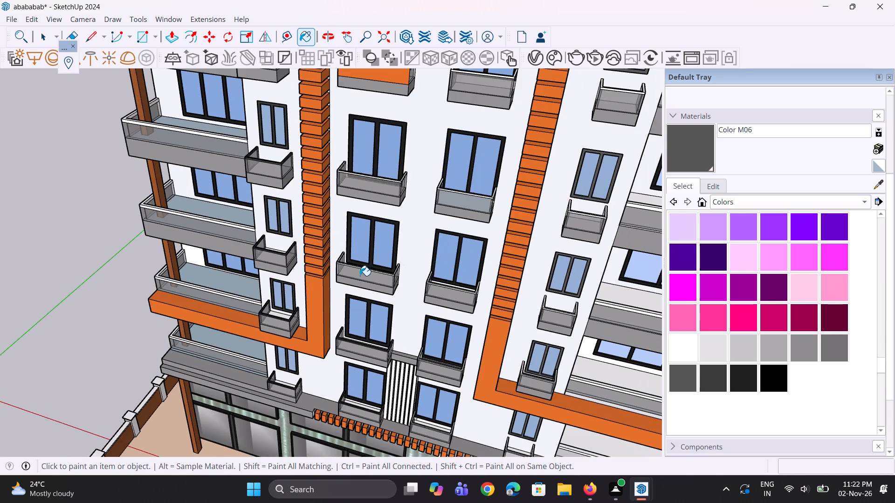
pyautogui.scroll(8, 364, 272)
pyautogui.scroll(10, 420, 282)
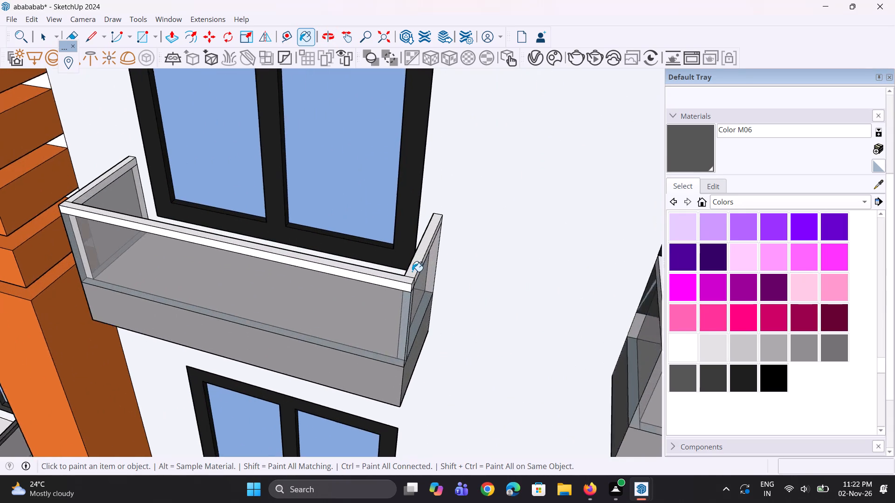
pyautogui.scroll(2, 412, 272)
pyautogui.moveTo(412, 308); pyautogui.dragTo(330, 333, button='middle')
pyautogui.scroll(3, 338, 305)
pyautogui.click(361, 299)
pyautogui.click(370, 312)
pyautogui.click(346, 313)
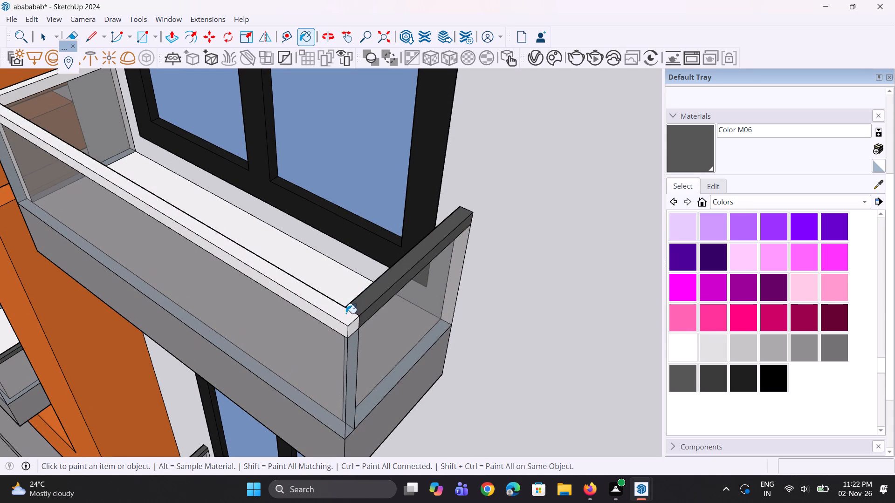
pyautogui.click(351, 325)
pyautogui.click(342, 327)
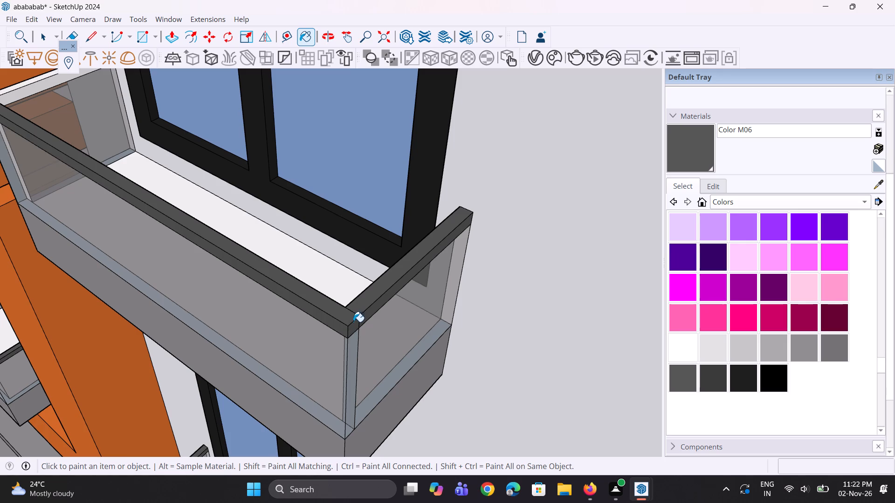
# Erase the stray edges at this rail's corner and on the side glass below it, away from the orange pillar.
pyautogui.press('e')
pyautogui.moveTo(359, 310); pyautogui.dragTo(355, 313)
pyautogui.scroll(2, 365, 369)
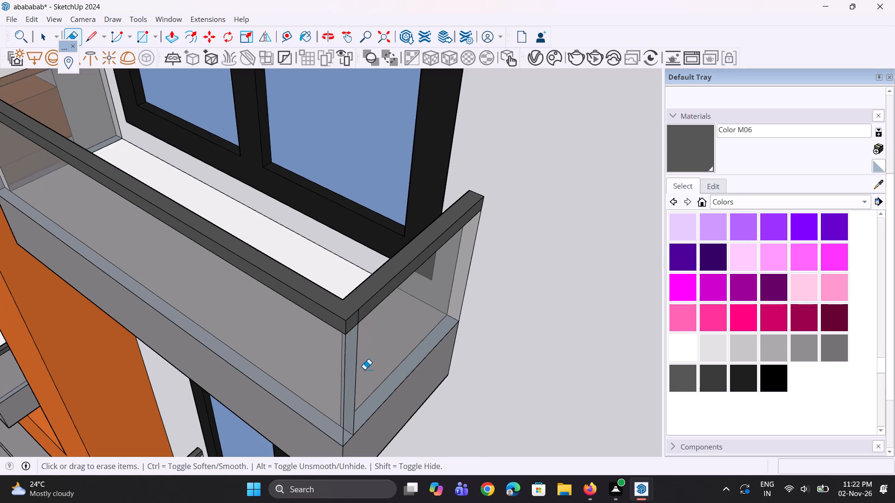
pyautogui.moveTo(360, 369); pyautogui.dragTo(356, 369)
pyautogui.scroll(2, 359, 318)
pyautogui.click(358, 312)
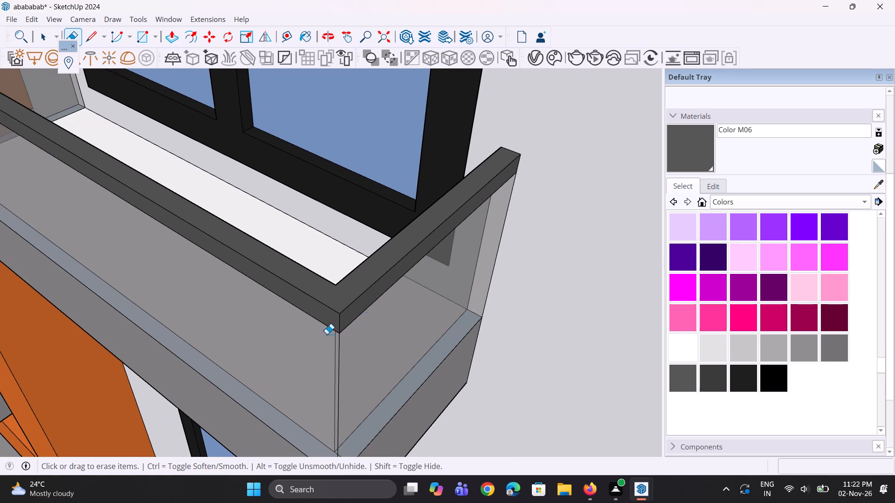
pyautogui.moveTo(310, 344); pyautogui.dragTo(403, 344, button='middle')
pyautogui.scroll(-5, 426, 342)
# Paint the pillar-side outer end of the same wide balcony's rail, including its corner piece, with Color M06.
pyautogui.click(683, 160)
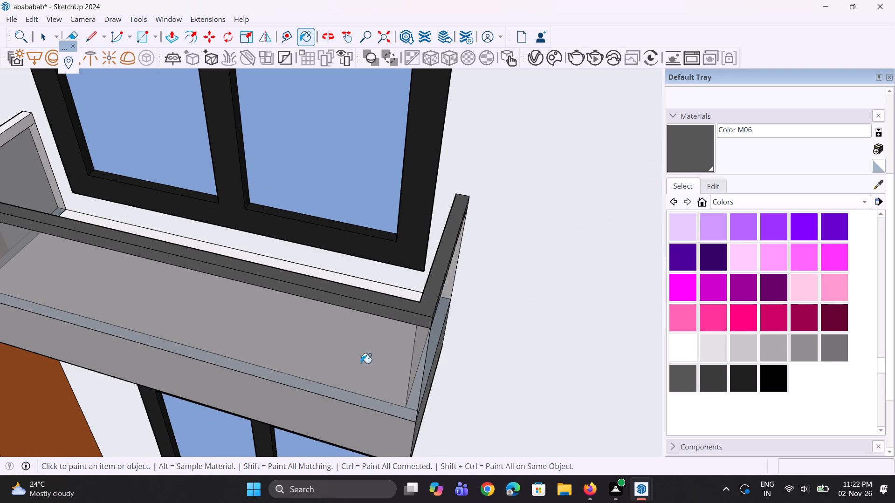
pyautogui.scroll(-5, 241, 404)
pyautogui.moveTo(133, 361); pyautogui.dragTo(373, 299, button='middle')
pyautogui.scroll(2, 132, 387)
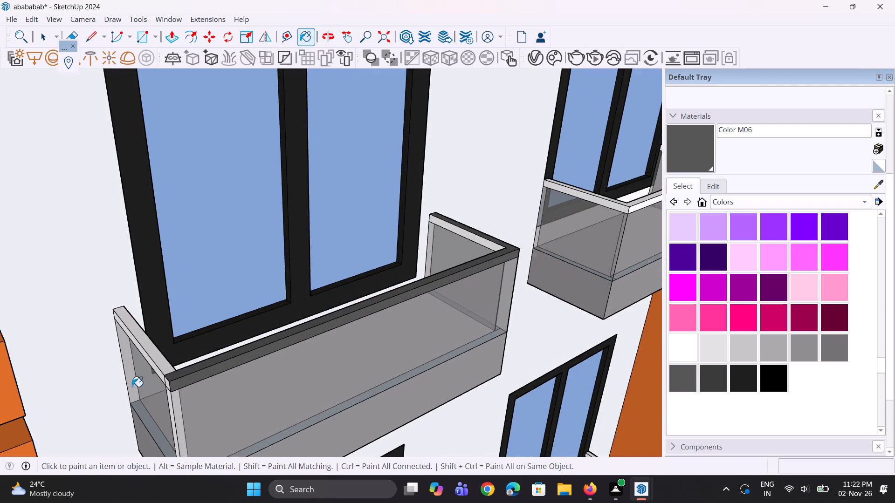
pyautogui.scroll(1, 132, 387)
pyautogui.scroll(2, 187, 363)
pyautogui.click(172, 364)
pyautogui.click(164, 379)
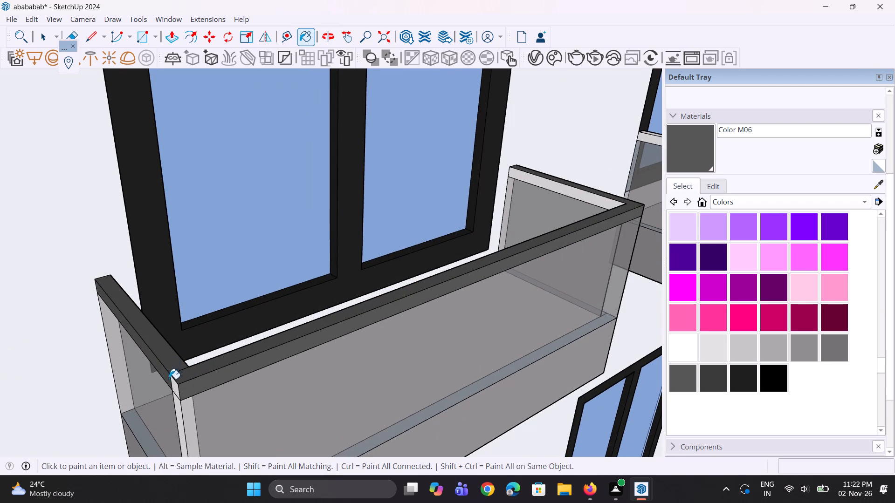
pyautogui.click(173, 387)
# Erase the stray edges at the pillar-side corner of this balcony's rail and the glass below it.
pyautogui.scroll(3, 171, 395)
pyautogui.press('e')
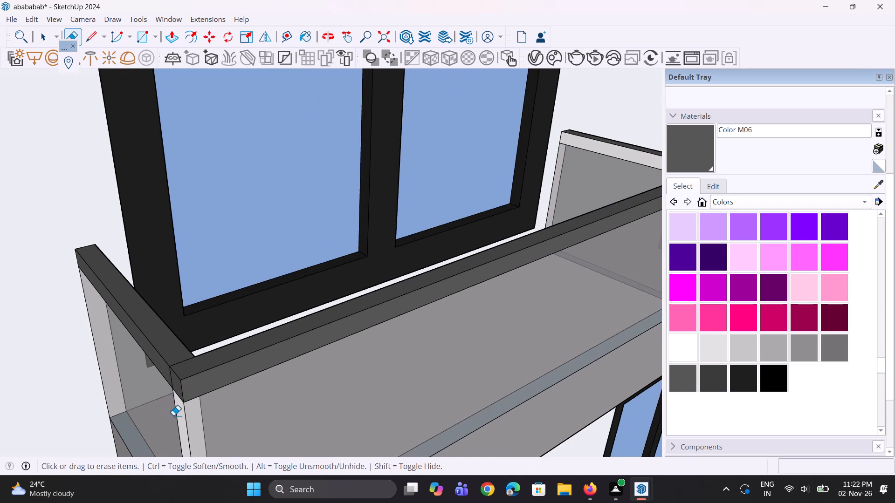
pyautogui.click(177, 416)
pyautogui.scroll(2, 175, 381)
pyautogui.click(171, 374)
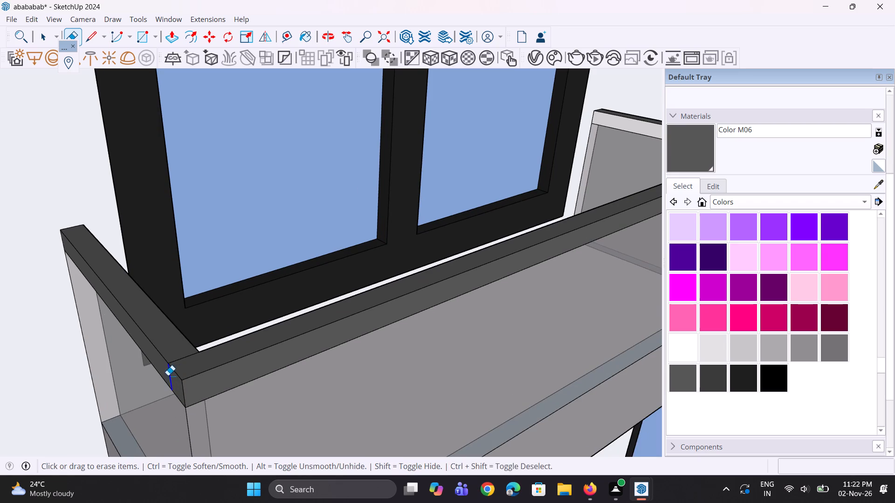
pyautogui.click(179, 361)
pyautogui.scroll(-10, 147, 349)
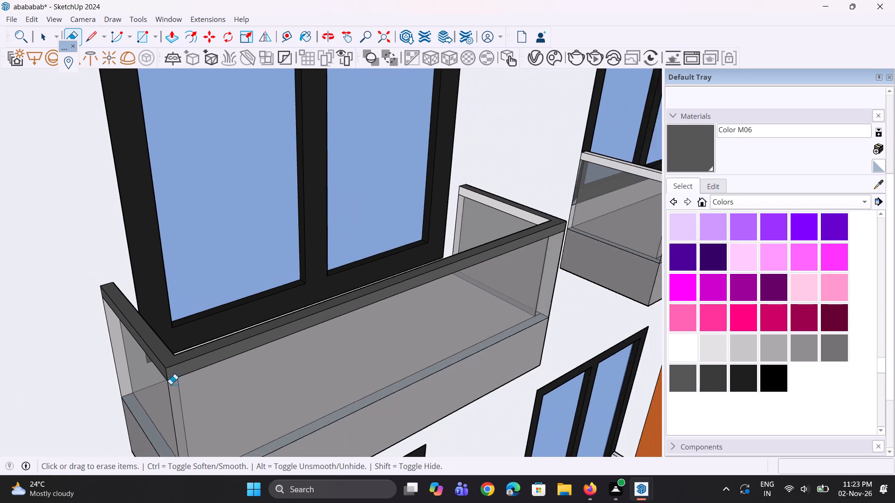
pyautogui.scroll(-2, 171, 384)
# Paint both inner side faces of this wide balcony's rail with Color M06.
pyautogui.click(682, 160)
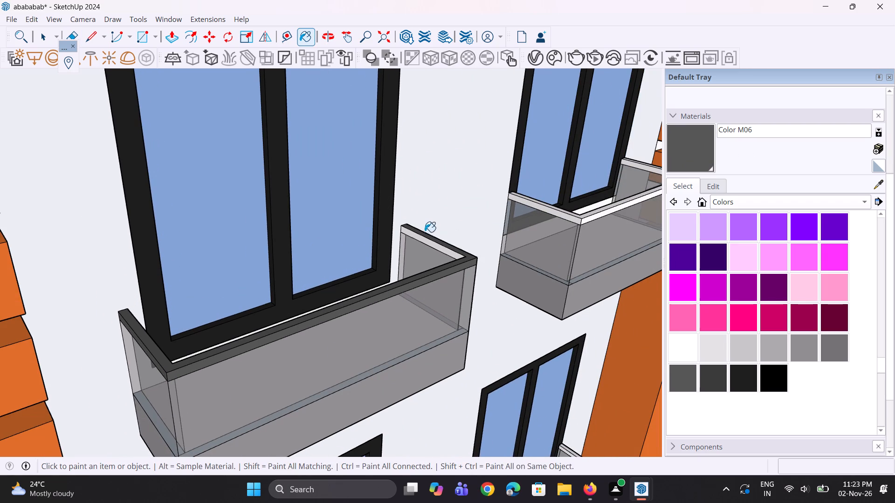
pyautogui.scroll(6, 425, 232)
pyautogui.click(454, 256)
pyautogui.moveTo(466, 267); pyautogui.dragTo(379, 309, button='middle')
pyautogui.scroll(1, 379, 309)
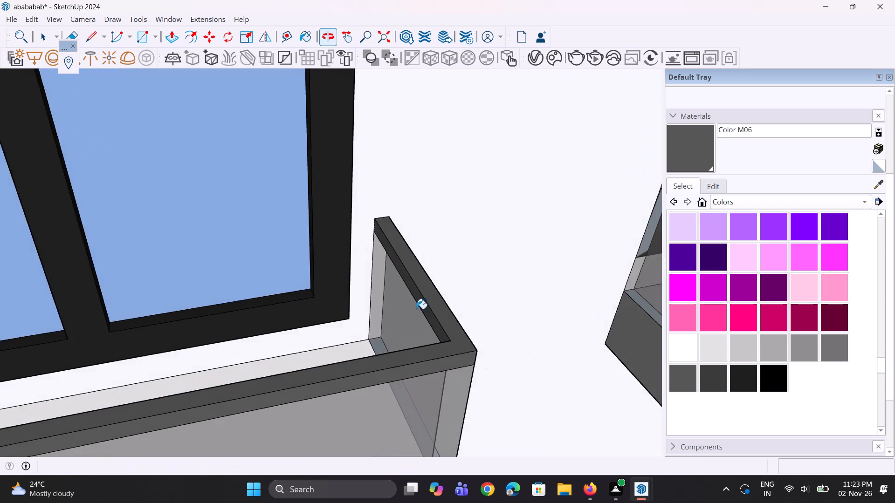
pyautogui.scroll(-7, 504, 310)
pyautogui.moveTo(486, 319); pyautogui.dragTo(232, 352, button='middle')
pyautogui.scroll(3, 123, 237)
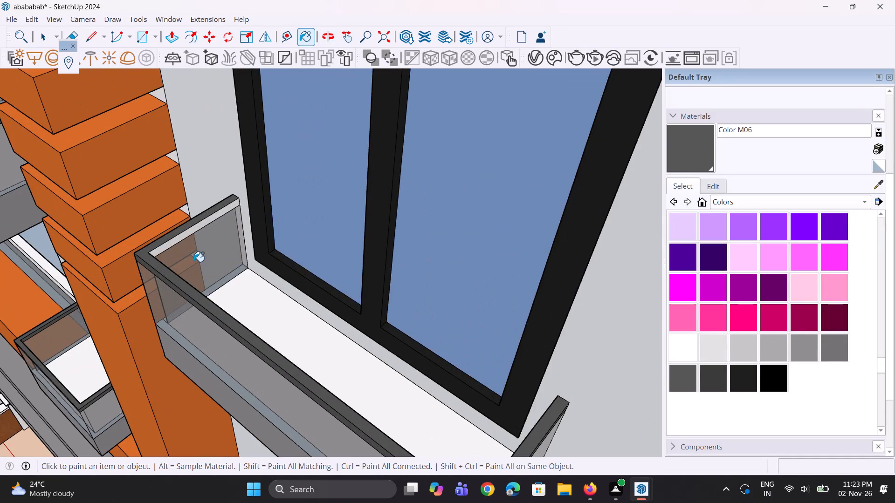
pyautogui.scroll(3, 185, 245)
pyautogui.click(187, 231)
# Paint the top, front and pillar-side inner and outer faces of the rail on the wide balcony one floor up with Color M06.
pyautogui.scroll(-6, 211, 353)
pyautogui.moveTo(211, 355); pyautogui.dragTo(284, 338, button='middle')
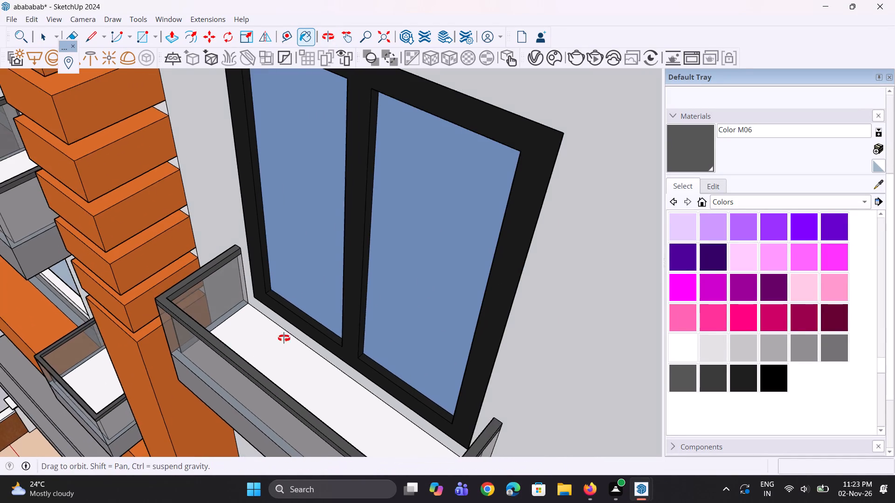
pyautogui.moveTo(284, 338); pyautogui.dragTo(320, 314, button='middle')
pyautogui.scroll(-14, 249, 377)
pyautogui.scroll(3, 240, 200)
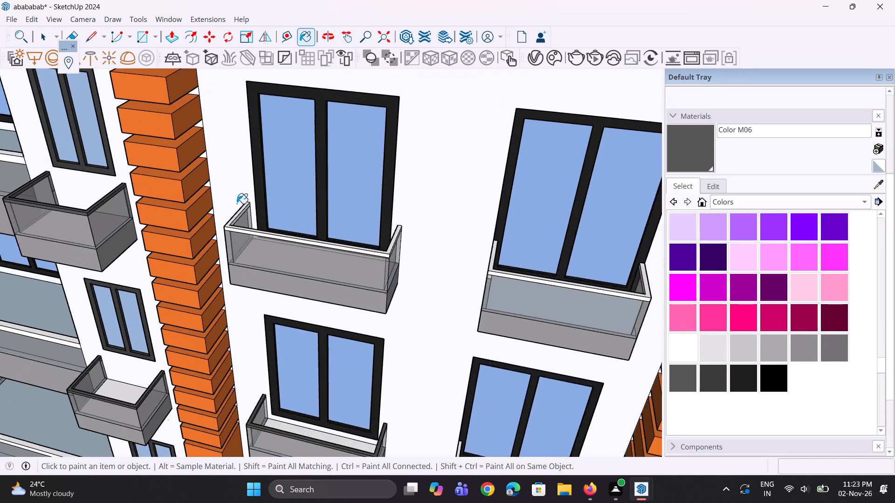
pyautogui.scroll(11, 237, 204)
pyautogui.click(228, 230)
pyautogui.scroll(3, 237, 221)
pyautogui.click(238, 221)
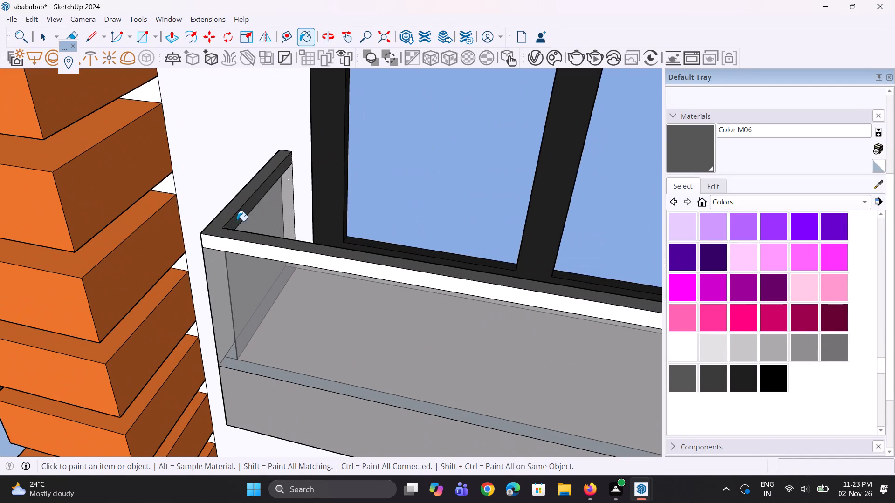
pyautogui.scroll(1, 214, 243)
pyautogui.moveTo(219, 243); pyautogui.dragTo(344, 244, button='middle')
pyautogui.click(341, 255)
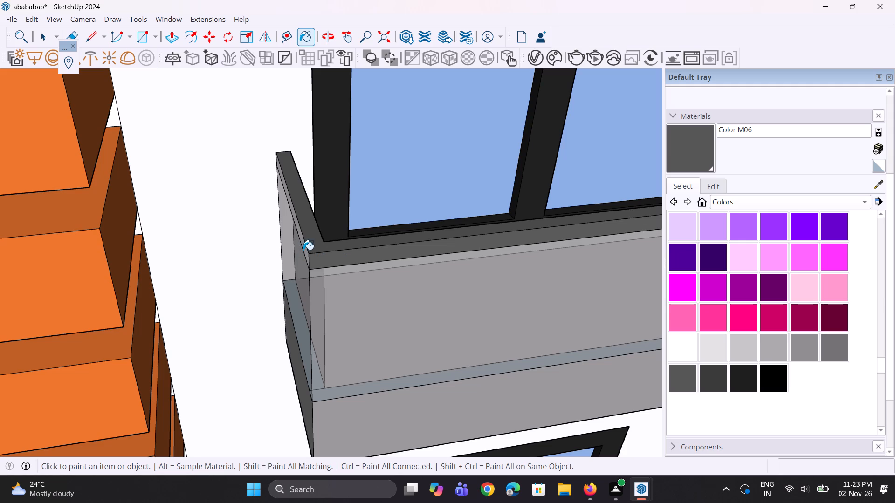
pyautogui.click(303, 250)
pyautogui.scroll(8, 300, 259)
pyautogui.click(311, 250)
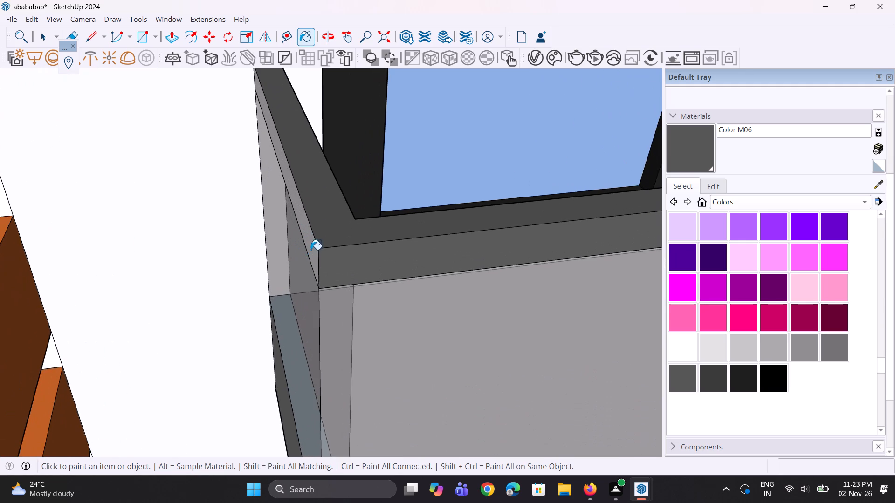
# Paint the inner and outer faces of the same rail's side away from the pillar with Color M06.
pyautogui.scroll(-13, 194, 308)
pyautogui.scroll(3, 532, 258)
pyautogui.scroll(1, 445, 249)
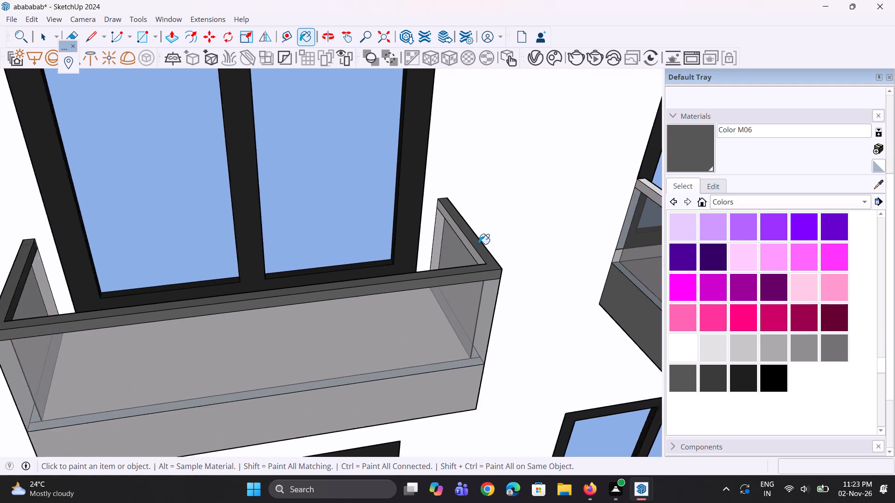
pyautogui.scroll(7, 479, 244)
pyautogui.click(484, 269)
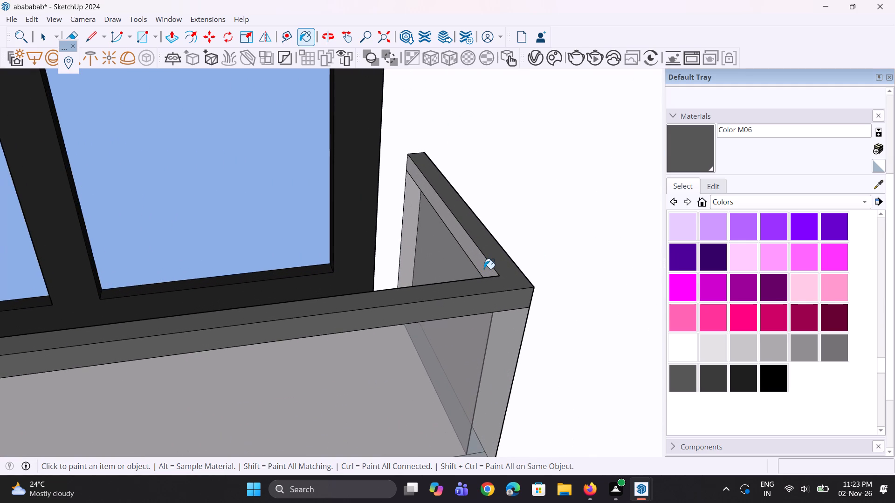
pyautogui.scroll(1, 489, 271)
pyautogui.moveTo(488, 271); pyautogui.dragTo(291, 265, button='middle')
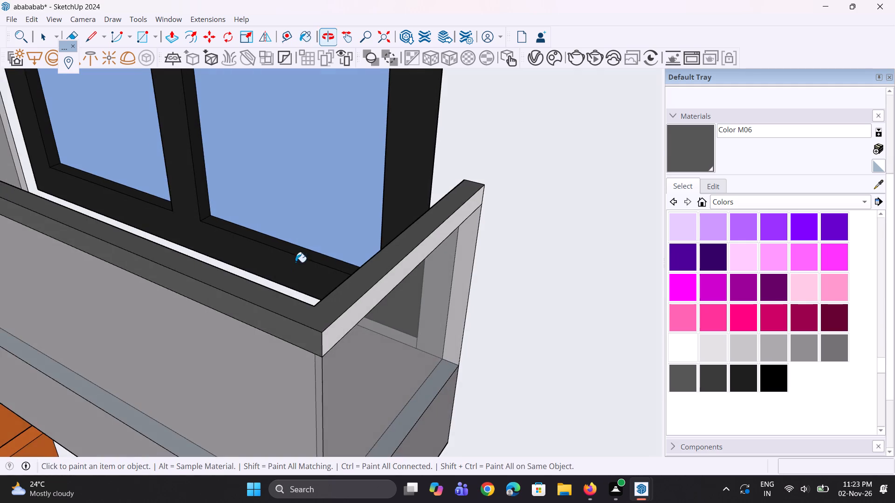
pyautogui.scroll(2, 404, 290)
pyautogui.click(385, 284)
# Paint the top and front of the rail on the orange-fronted wide balcony one floor up with Color M06.
pyautogui.scroll(-7, 454, 306)
pyautogui.moveTo(377, 324); pyautogui.dragTo(450, 323, button='middle')
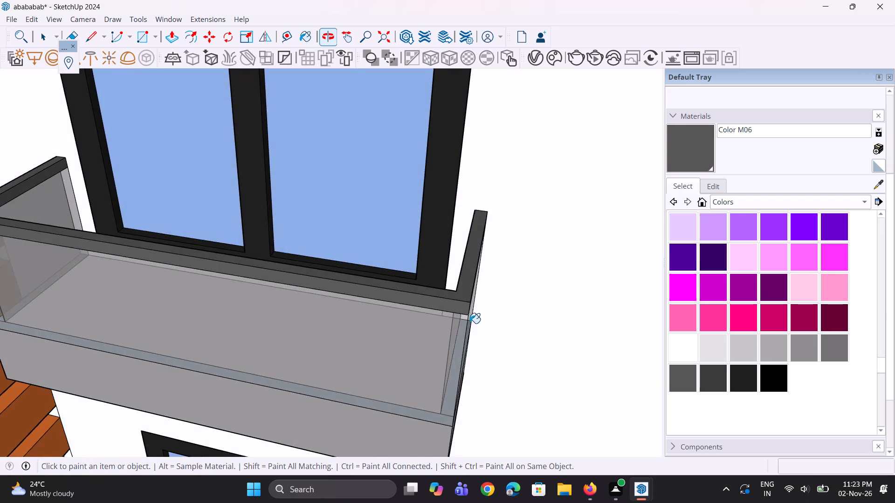
pyautogui.scroll(-17, 469, 328)
pyautogui.scroll(-6, 444, 347)
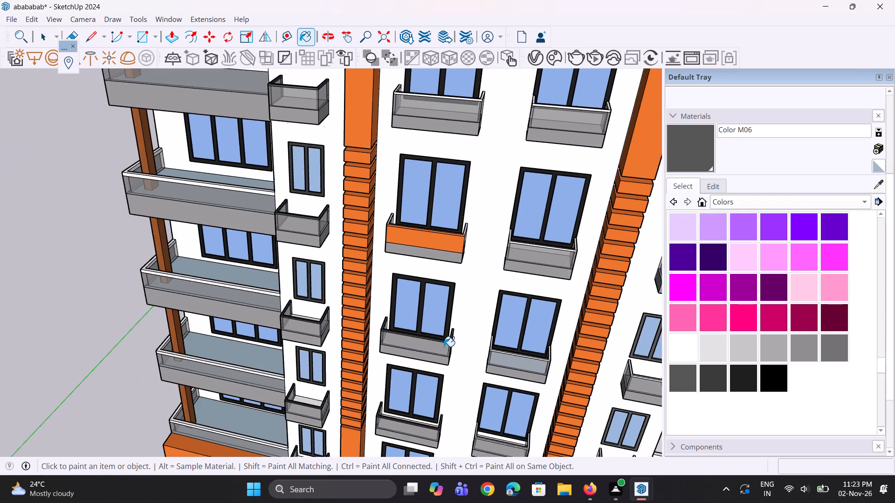
pyautogui.scroll(4, 445, 209)
pyautogui.scroll(7, 477, 257)
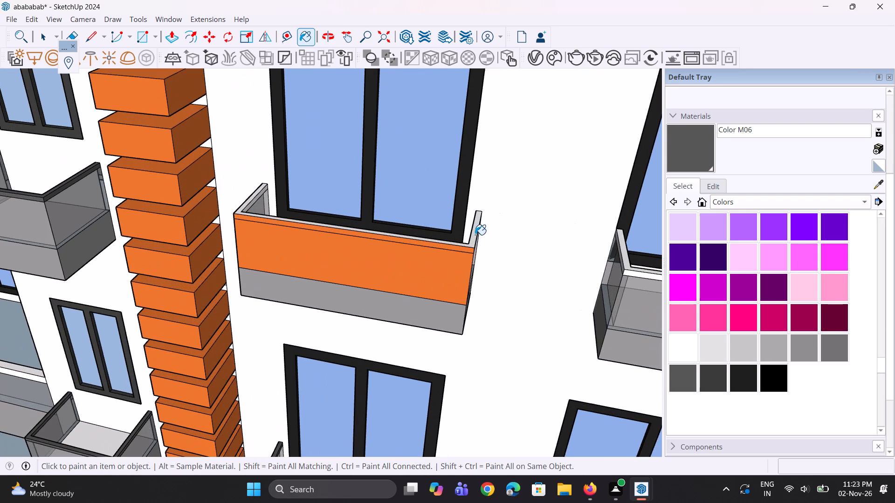
pyautogui.click(475, 235)
pyautogui.scroll(3, 469, 248)
pyautogui.click(469, 248)
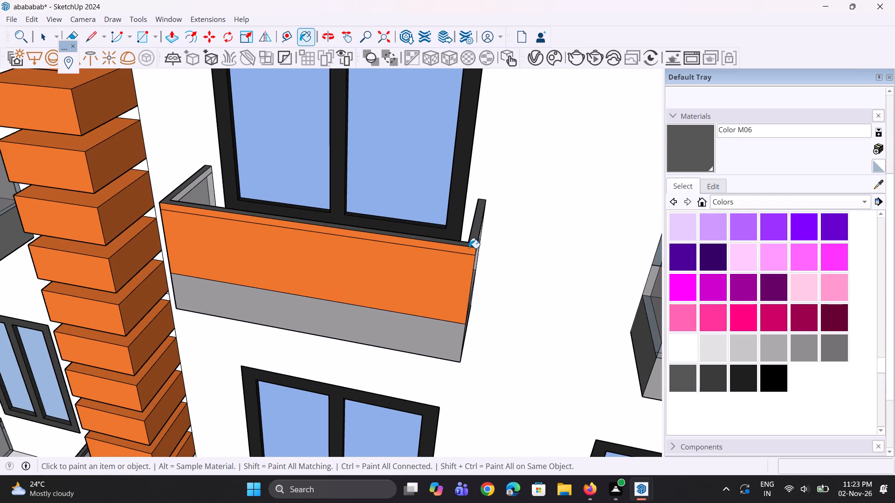
# Paint both outer ends of the orange-fronted balcony's rail with Color M06.
pyautogui.scroll(3, 475, 251)
pyautogui.moveTo(472, 251); pyautogui.dragTo(392, 253, button='middle')
pyautogui.scroll(3, 419, 258)
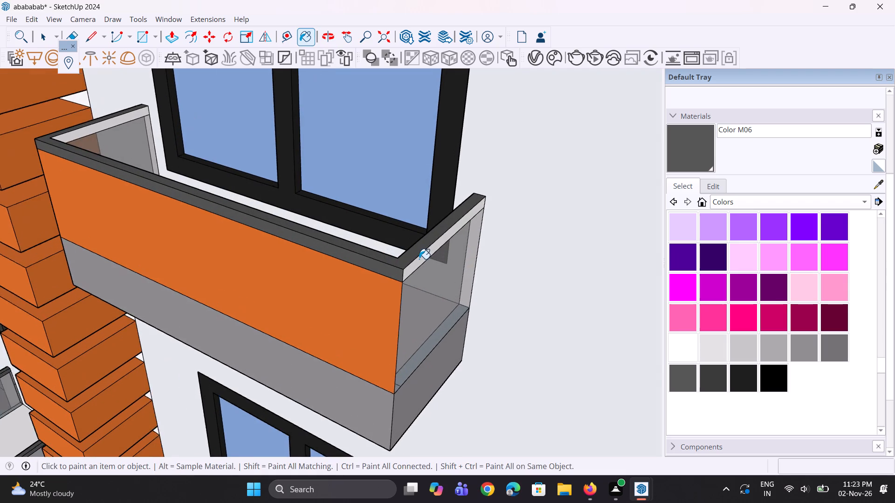
pyautogui.click(419, 259)
pyautogui.moveTo(237, 249); pyautogui.dragTo(484, 239, button='middle')
pyautogui.scroll(-6, 485, 238)
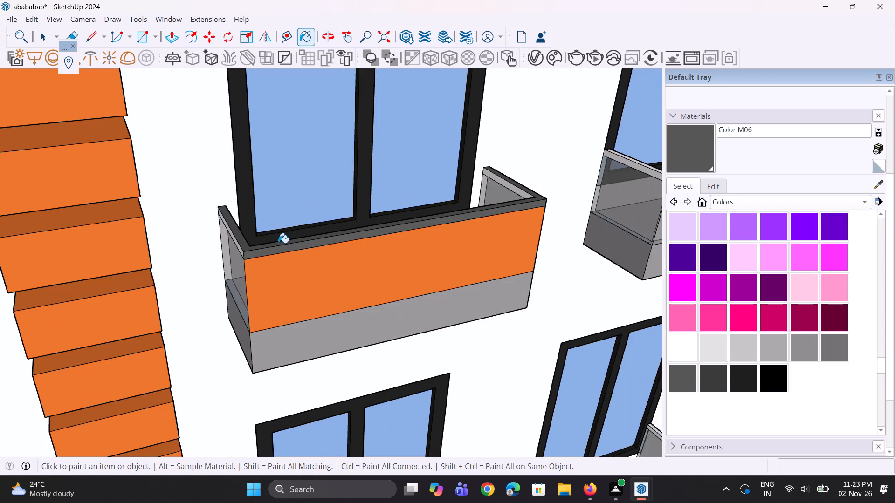
pyautogui.moveTo(278, 243); pyautogui.dragTo(354, 238, button='middle')
pyautogui.scroll(3, 276, 259)
pyautogui.moveTo(276, 258); pyautogui.dragTo(281, 258)
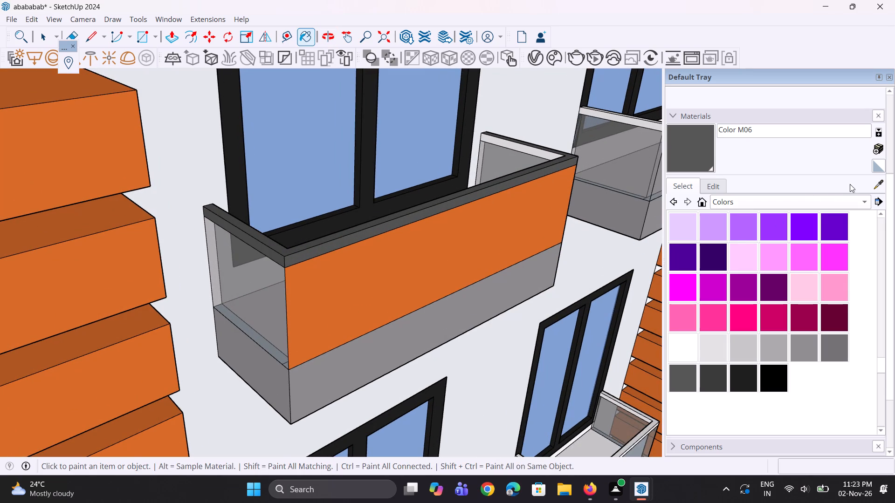
# Sample Translucent Glass Gray from this balcony's side panel and apply it to the orange front panel.
pyautogui.click(876, 184)
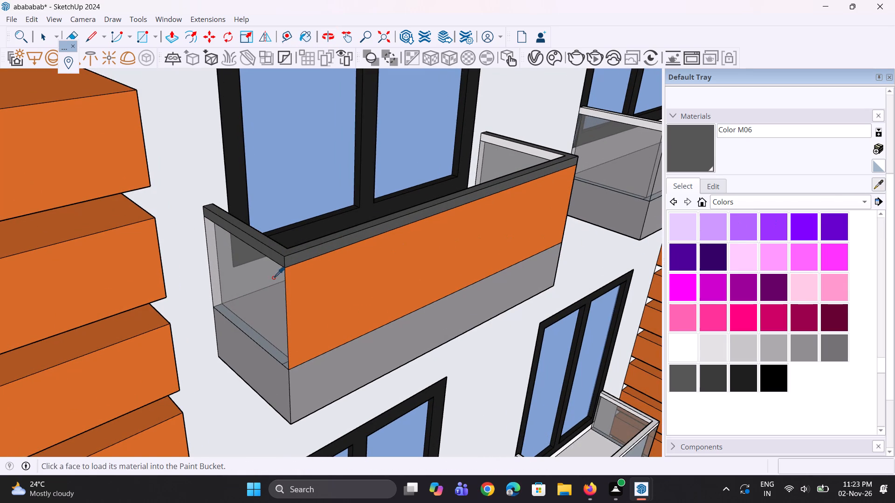
pyautogui.click(272, 279)
pyautogui.click(326, 279)
# Reselect Color M06 and paint the inner faces of both side rails on the balcony whose front glass was just replaced.
pyautogui.scroll(-4, 211, 320)
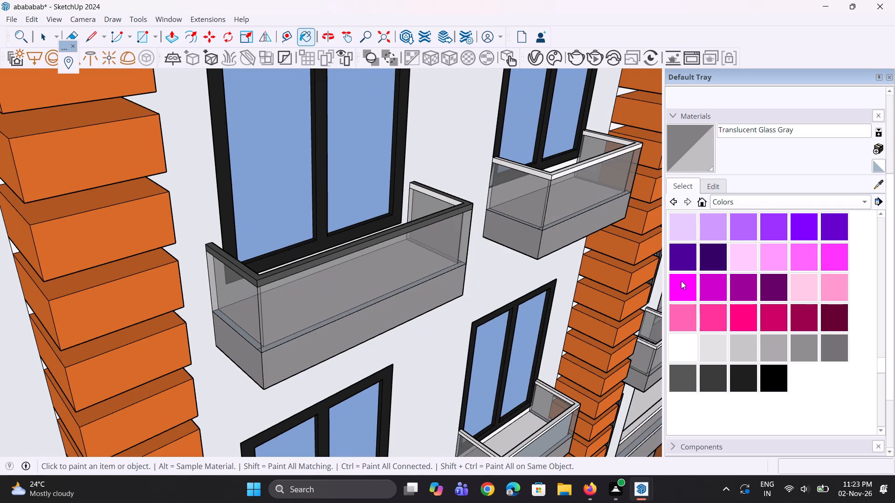
pyautogui.click(676, 374)
pyautogui.scroll(2, 463, 219)
pyautogui.scroll(5, 443, 187)
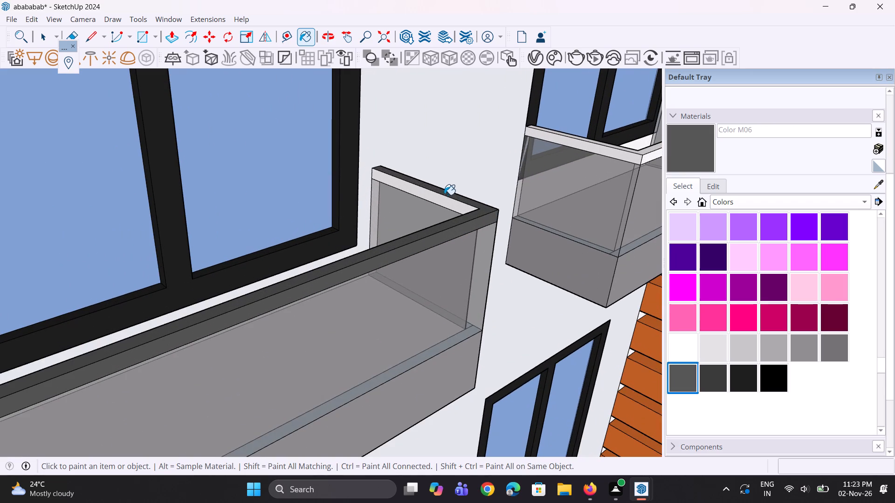
pyautogui.click(446, 199)
pyautogui.moveTo(456, 211); pyautogui.dragTo(213, 266, button='middle')
pyautogui.scroll(-6, 441, 311)
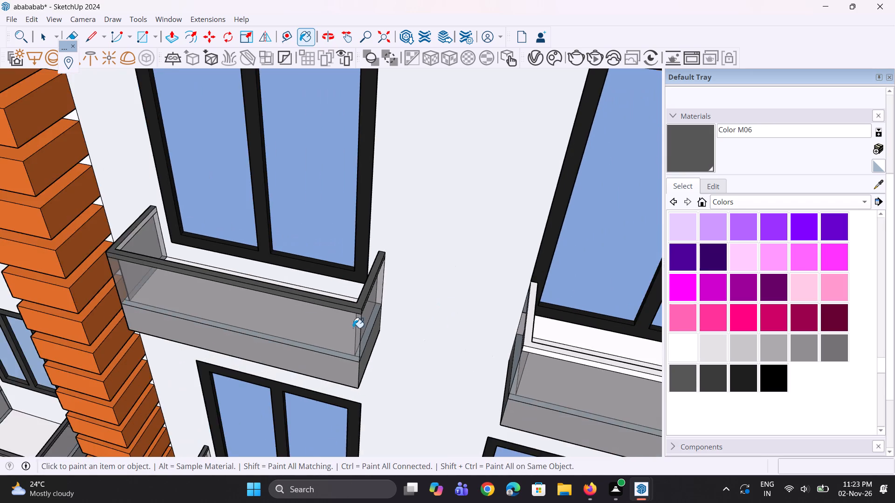
pyautogui.moveTo(300, 312); pyautogui.dragTo(198, 330, button='middle')
pyautogui.scroll(5, 157, 197)
pyautogui.click(151, 182)
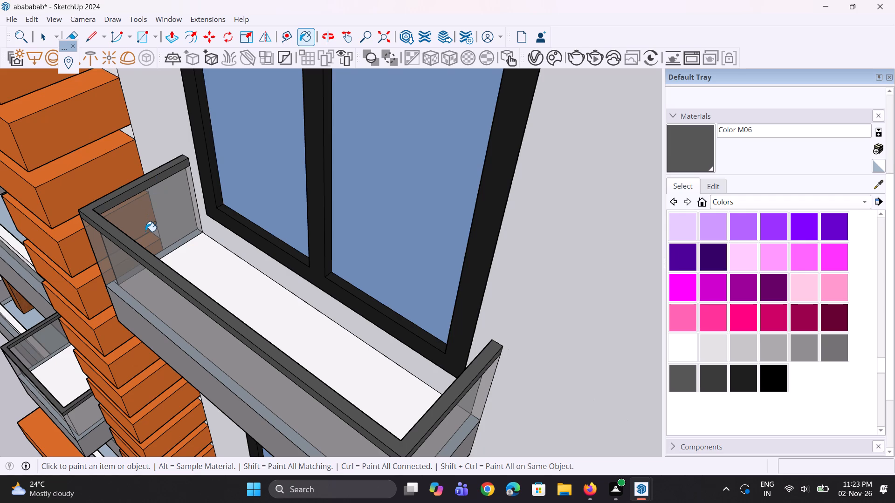
# Paint the top and front of the rail on the wide balcony one floor up with Color M06.
pyautogui.scroll(-3, 149, 227)
pyautogui.moveTo(164, 229); pyautogui.dragTo(268, 212, button='middle')
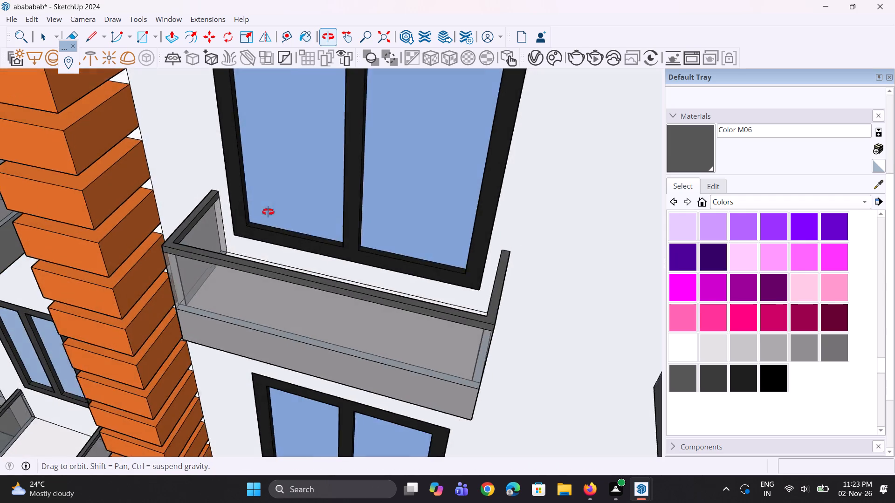
pyautogui.moveTo(268, 212); pyautogui.dragTo(268, 211, button='middle')
pyautogui.scroll(-12, 176, 275)
pyautogui.moveTo(234, 306); pyautogui.dragTo(305, 269, button='middle')
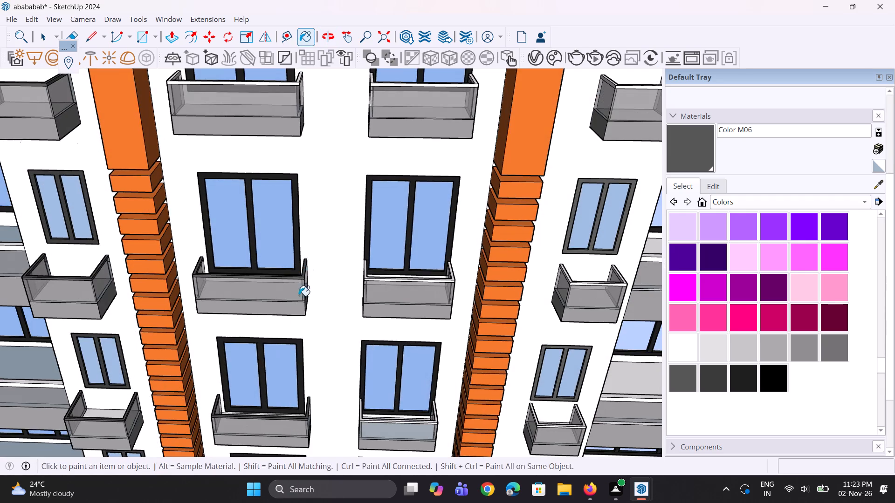
pyautogui.scroll(-5, 295, 343)
pyautogui.scroll(4, 303, 178)
pyautogui.scroll(9, 284, 226)
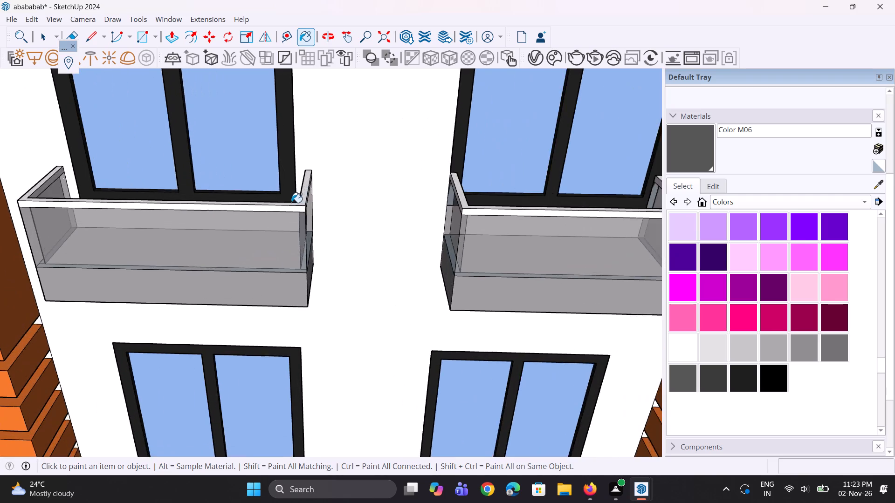
pyautogui.scroll(9, 291, 203)
pyautogui.click(303, 204)
pyautogui.scroll(3, 303, 212)
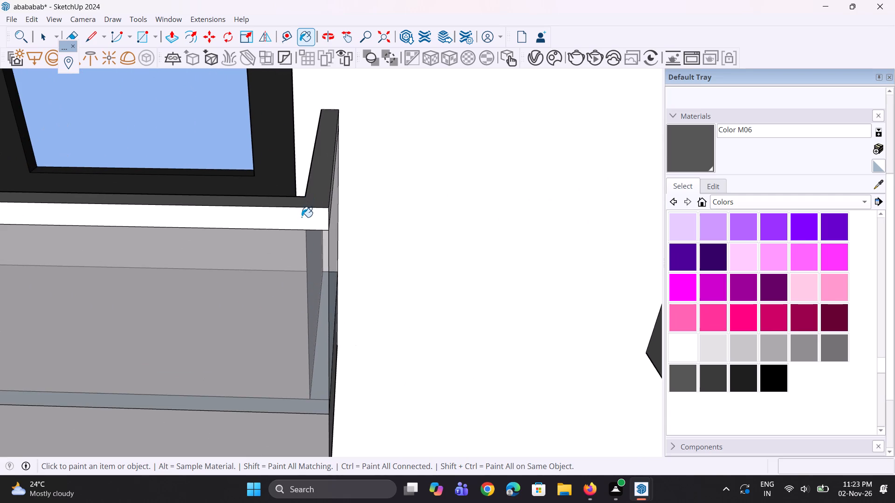
pyautogui.click(302, 218)
# Paint the outer and inner faces of this rail's side away from the orange pillar with Color M06.
pyautogui.moveTo(388, 209); pyautogui.dragTo(260, 222, button='middle')
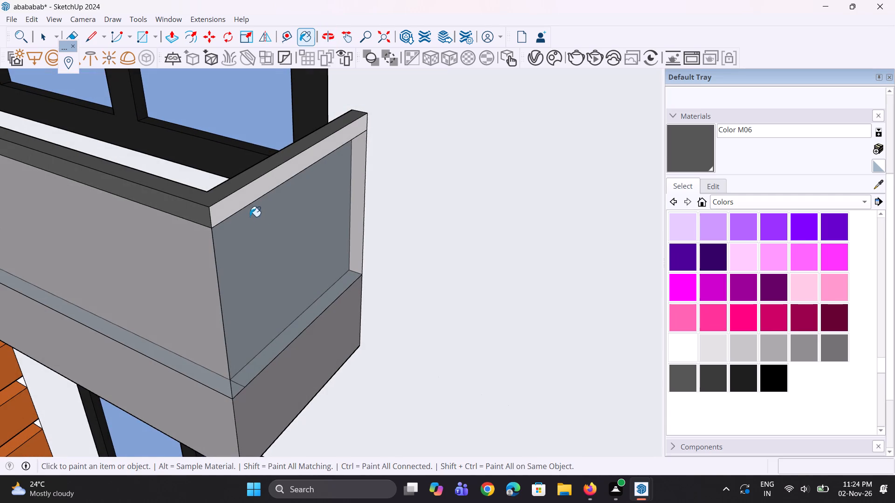
pyautogui.click(242, 202)
pyautogui.moveTo(227, 248); pyautogui.dragTo(367, 224, button='middle')
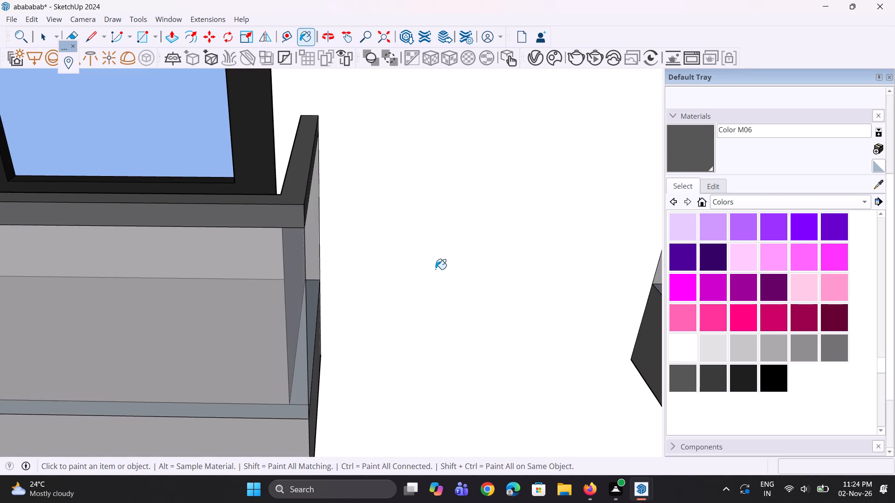
pyautogui.scroll(-10, 435, 270)
pyautogui.moveTo(302, 252); pyautogui.dragTo(455, 210, button='middle')
pyautogui.scroll(2, 424, 223)
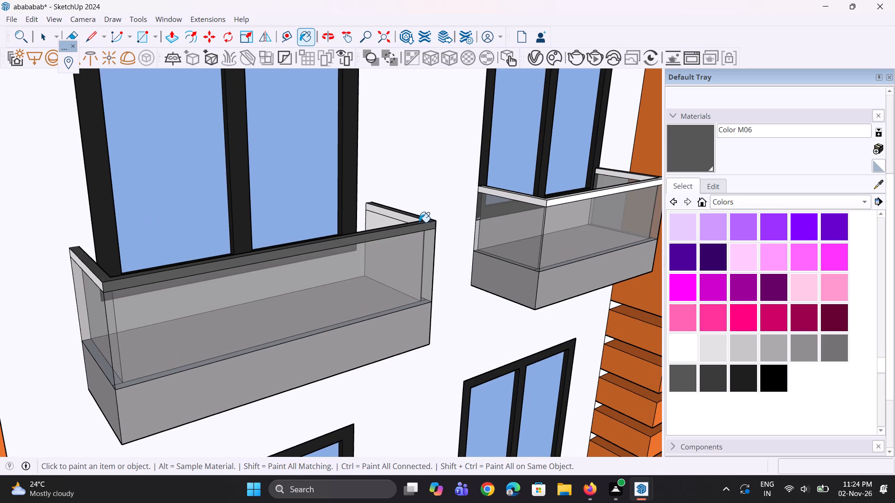
pyautogui.click(413, 218)
# Paint the outer and inner faces of the same rail's pillar side with Color M06.
pyautogui.scroll(3, 16, 267)
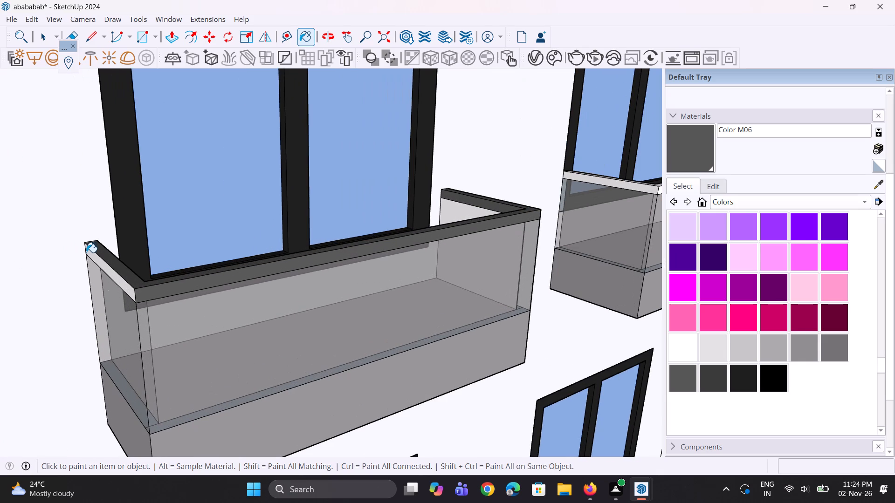
pyautogui.scroll(3, 86, 252)
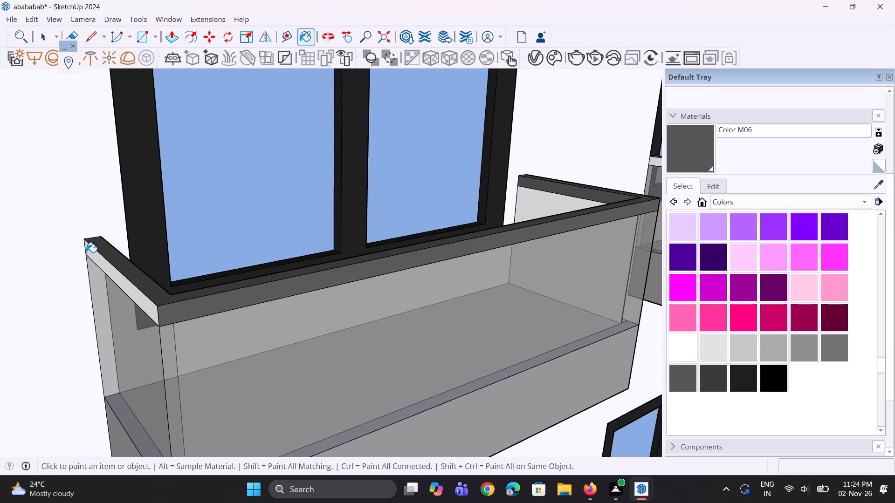
pyautogui.click(111, 271)
pyautogui.moveTo(214, 246); pyautogui.dragTo(2, 285, button='middle')
pyautogui.click(32, 235)
pyautogui.scroll(-5, 129, 306)
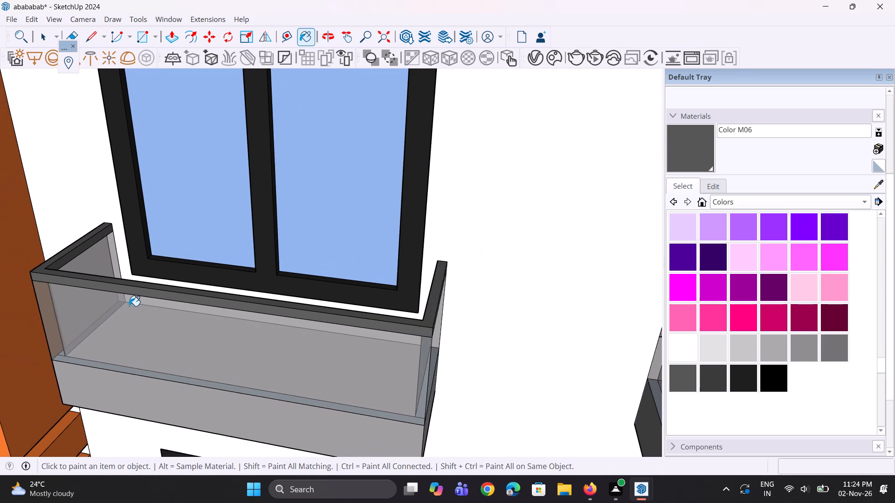
# Paint the top, slat-side outer face and front of the top-floor wide balcony's rail above with Color M06.
pyautogui.moveTo(134, 306); pyautogui.dragTo(207, 304, button='middle')
pyautogui.scroll(1, 215, 303)
pyautogui.scroll(-5, 218, 302)
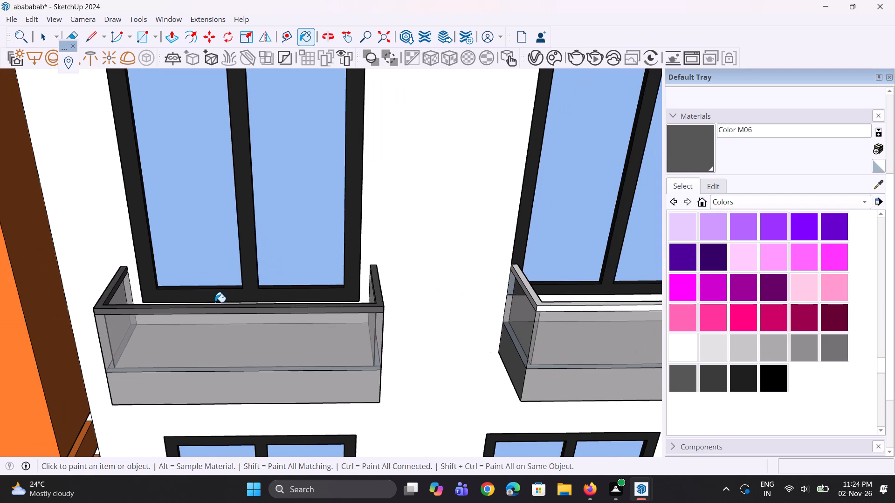
pyautogui.scroll(-3, 215, 302)
pyautogui.moveTo(200, 299); pyautogui.dragTo(189, 338, button='middle')
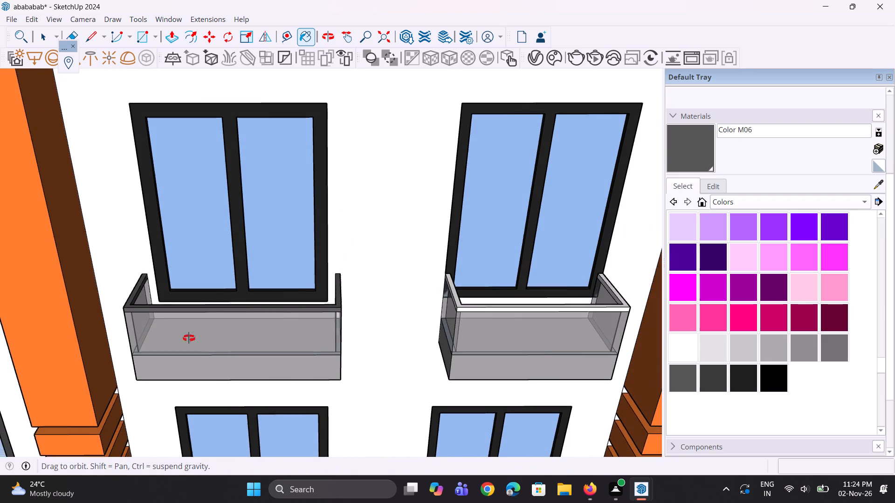
pyautogui.moveTo(189, 338); pyautogui.dragTo(187, 346, button='middle')
pyautogui.scroll(-10, 196, 340)
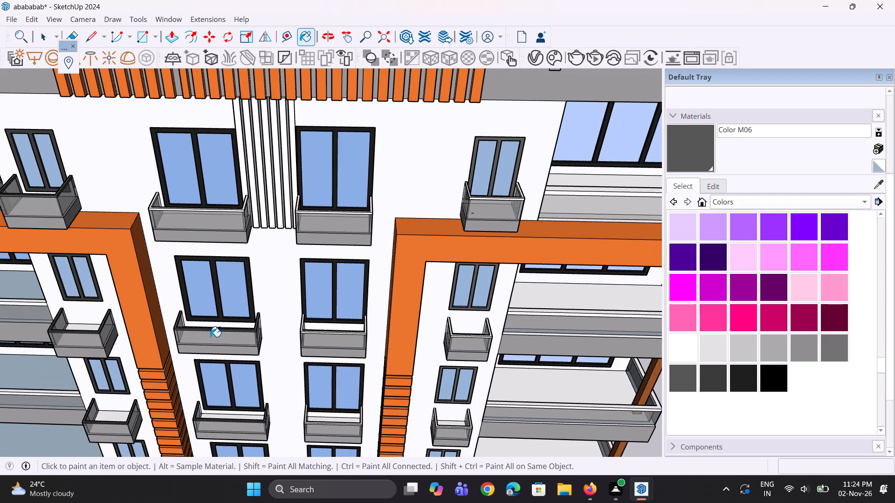
pyautogui.scroll(-7, 210, 337)
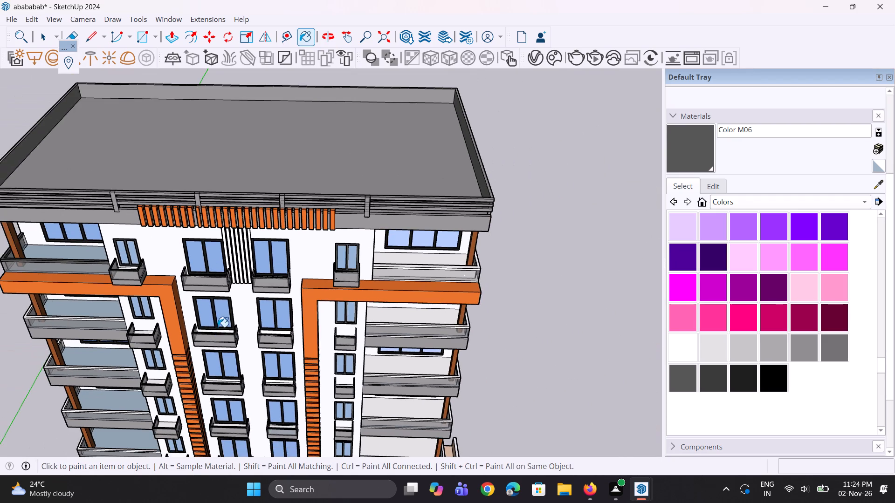
pyautogui.scroll(12, 230, 285)
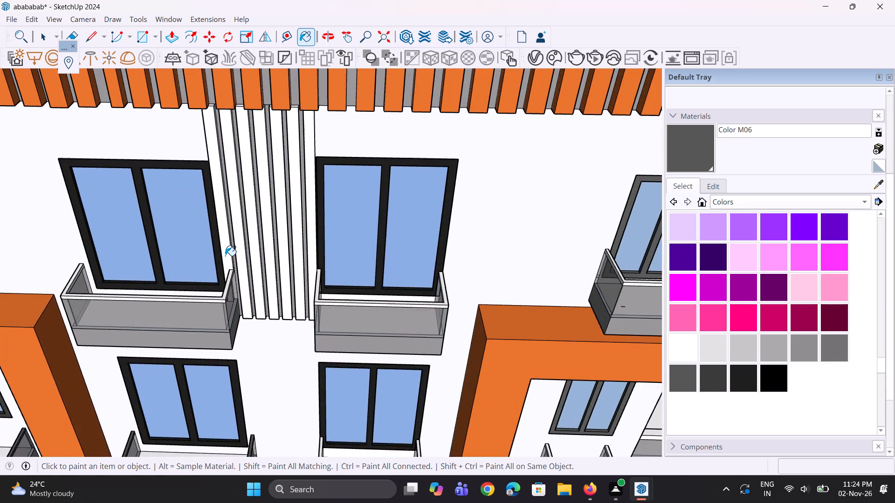
pyautogui.scroll(9, 225, 256)
pyautogui.scroll(3, 235, 314)
pyautogui.click(236, 314)
pyautogui.scroll(1, 232, 368)
pyautogui.moveTo(232, 368); pyautogui.dragTo(227, 354, button='middle')
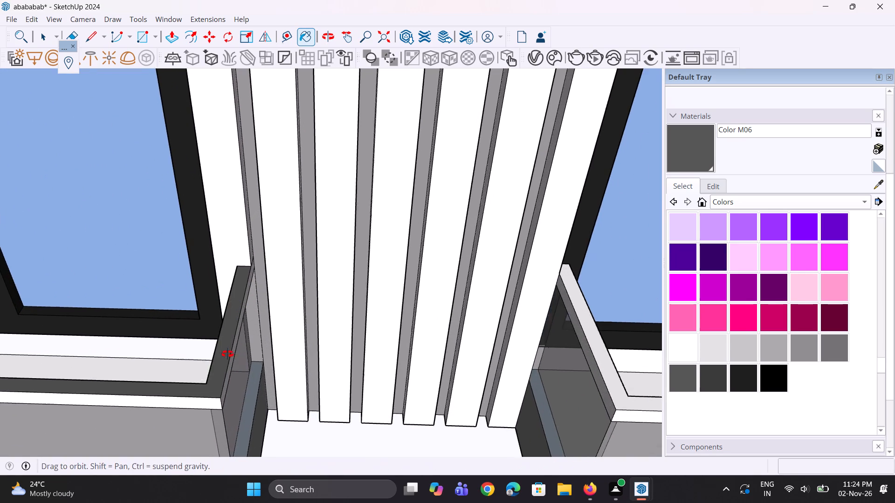
pyautogui.moveTo(227, 354); pyautogui.dragTo(221, 320, button='middle')
pyautogui.scroll(2, 223, 346)
pyautogui.click(218, 332)
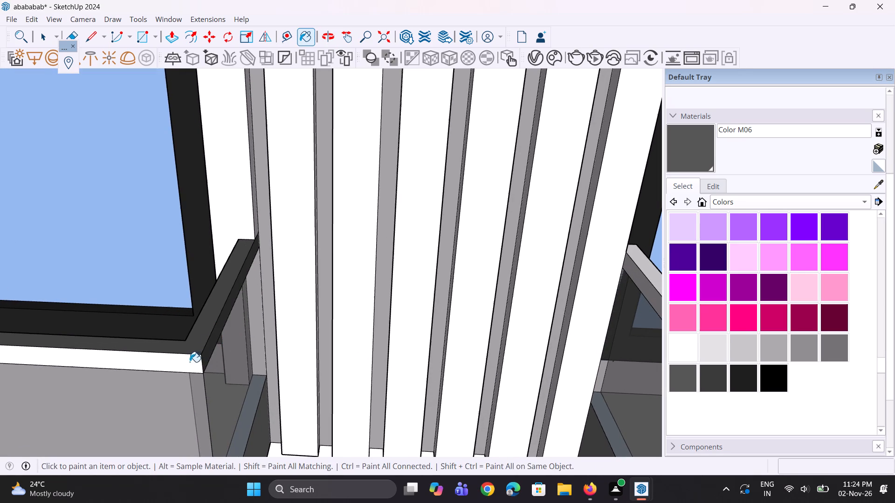
pyautogui.click(190, 362)
# Paint the outer face of this top-floor rail's side away from the white slats with Color M06.
pyautogui.moveTo(167, 373); pyautogui.dragTo(348, 340, button='middle')
pyautogui.scroll(-12, 369, 331)
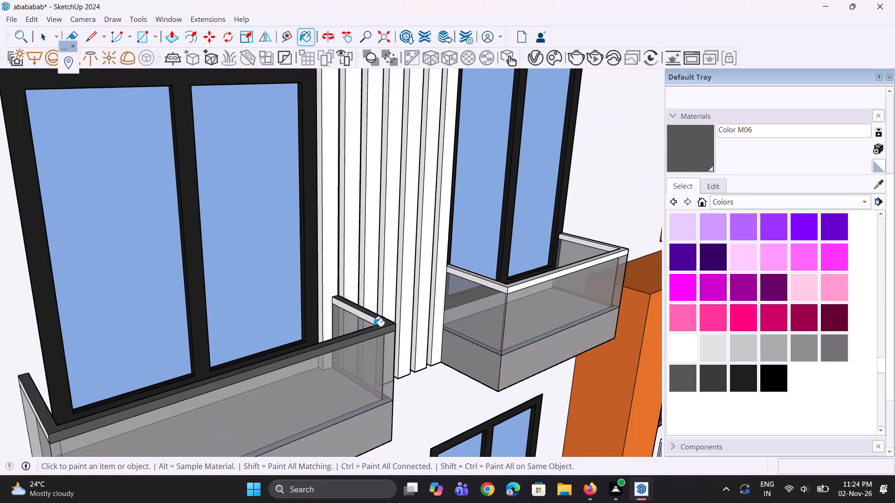
pyautogui.scroll(-5, 374, 326)
pyautogui.scroll(6, 172, 387)
pyautogui.click(199, 383)
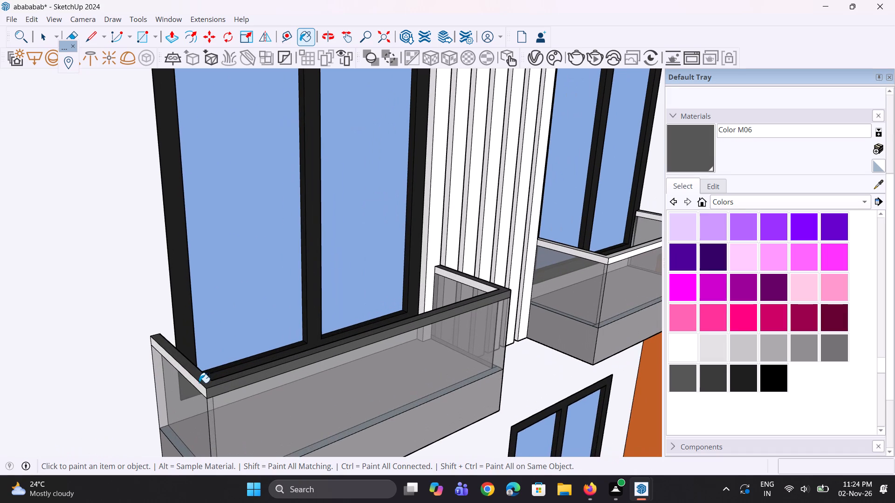
pyautogui.scroll(2, 199, 395)
pyautogui.click(203, 387)
# Paint the inner faces of both sides of the same top-floor rail with Color M06.
pyautogui.moveTo(248, 355); pyautogui.dragTo(163, 379, button='middle')
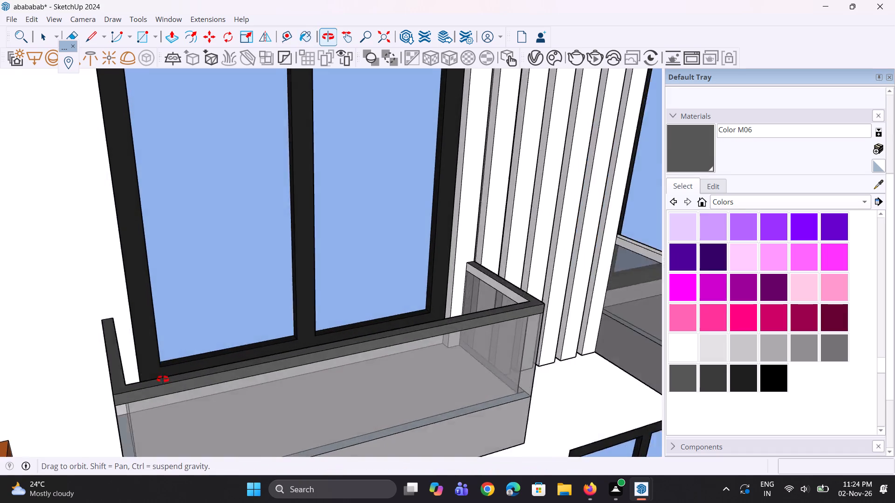
pyautogui.moveTo(163, 379); pyautogui.dragTo(100, 383, button='middle')
pyautogui.scroll(6, 60, 329)
pyautogui.click(62, 327)
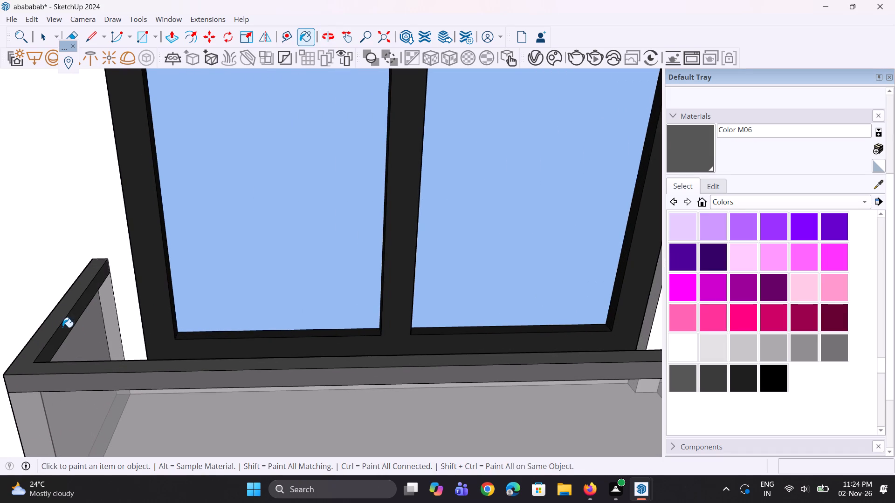
pyautogui.scroll(-5, 41, 344)
pyautogui.middleClick(41, 346)
pyautogui.moveTo(112, 354); pyautogui.dragTo(184, 354, button='middle')
pyautogui.scroll(2, 546, 290)
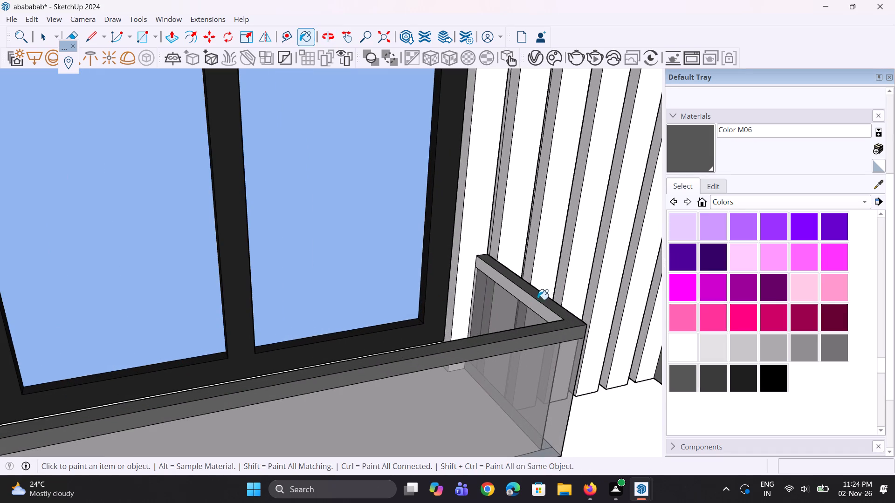
pyautogui.click(534, 304)
# Paint the front and top of the rail on the top-floor wide balcony across the white slats with Color M06.
pyautogui.scroll(-5, 312, 309)
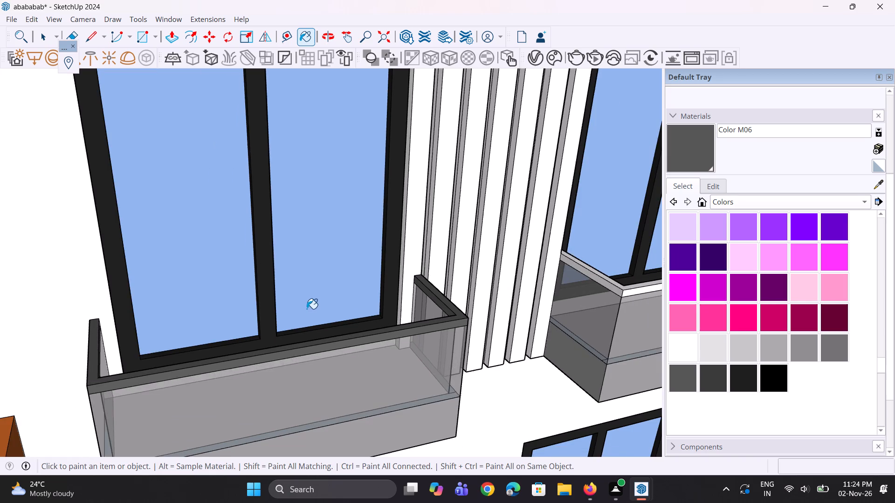
pyautogui.scroll(-20, 305, 309)
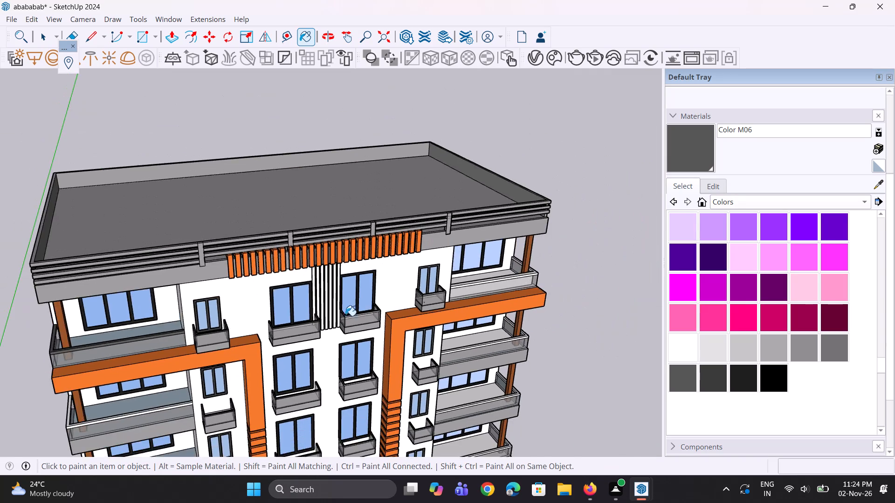
pyautogui.scroll(5, 415, 295)
pyautogui.scroll(4, 324, 319)
pyautogui.scroll(10, 287, 340)
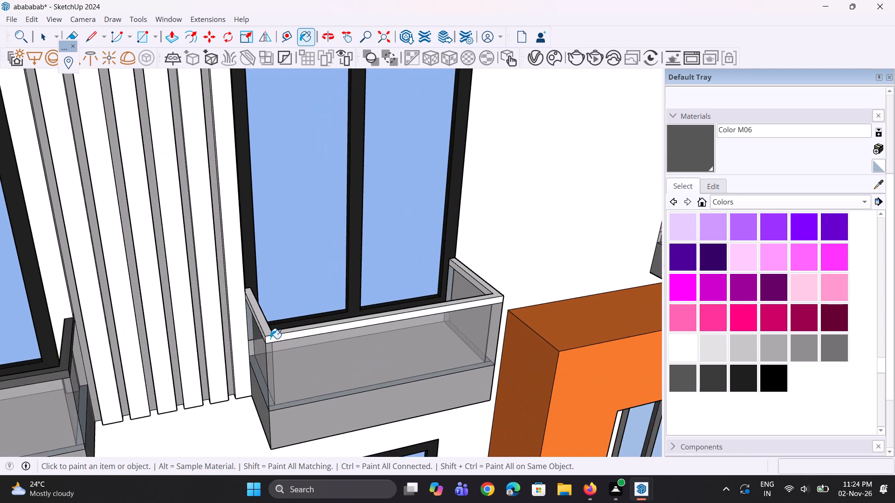
pyautogui.scroll(2, 270, 339)
pyautogui.click(270, 338)
pyautogui.click(262, 325)
# Paint the outer faces of both sides of this second top-floor rail with Color M06.
pyautogui.scroll(1, 258, 336)
pyautogui.moveTo(259, 337); pyautogui.dragTo(277, 326, button='middle')
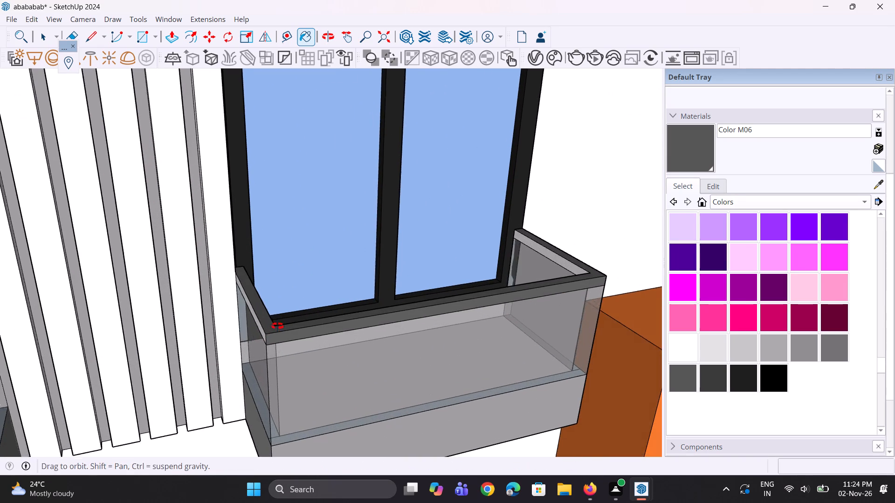
pyautogui.moveTo(277, 326); pyautogui.dragTo(281, 323, button='middle')
pyautogui.scroll(3, 280, 325)
pyautogui.click(277, 330)
pyautogui.moveTo(290, 328); pyautogui.dragTo(217, 326, button='middle')
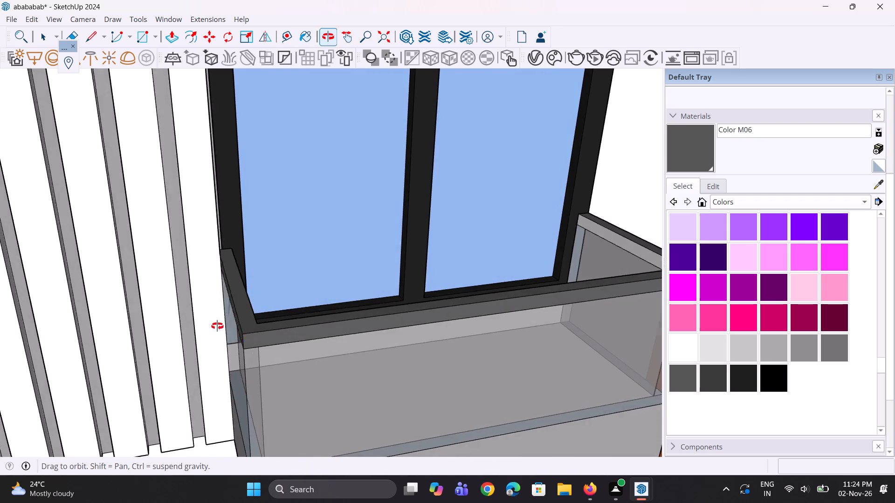
pyautogui.moveTo(217, 326); pyautogui.dragTo(221, 328, button='middle')
pyautogui.scroll(-7, 184, 318)
pyautogui.moveTo(409, 313); pyautogui.dragTo(262, 320, button='middle')
pyautogui.scroll(2, 376, 319)
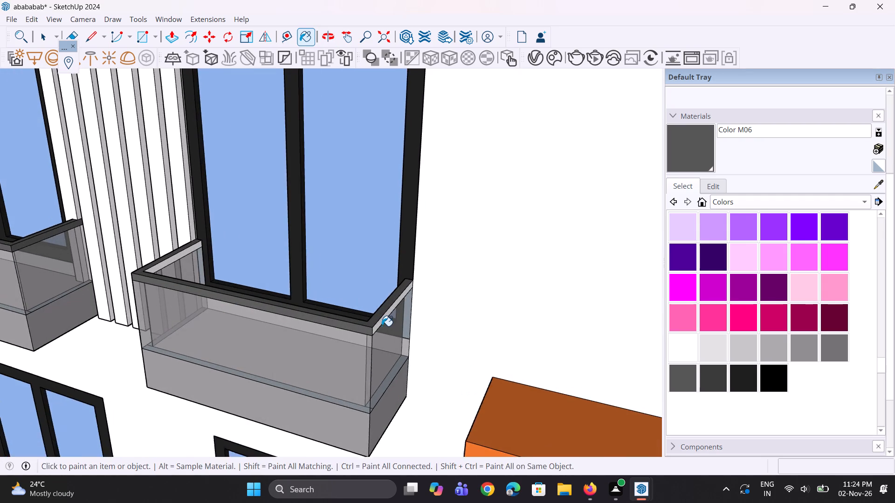
pyautogui.scroll(3, 382, 326)
pyautogui.click(383, 317)
# Paint the inner faces of both sides of the second top-floor balcony's rail with Color M06.
pyautogui.moveTo(348, 319); pyautogui.dragTo(496, 322, button='middle')
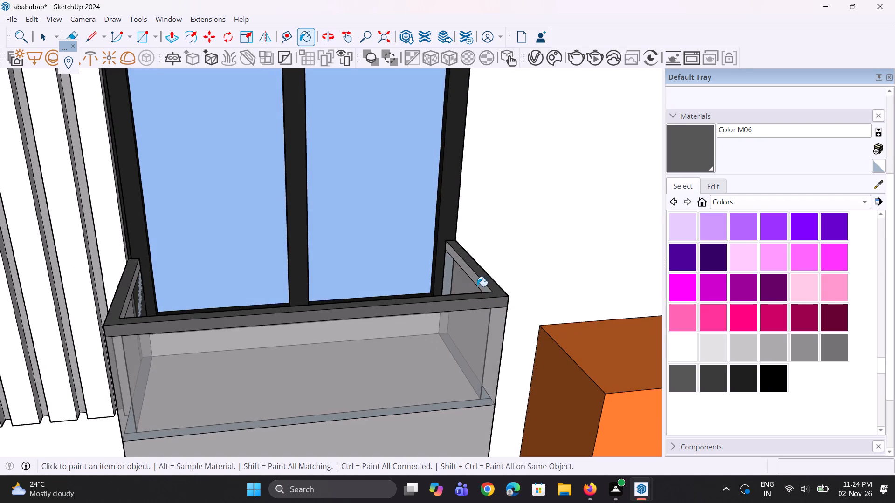
pyautogui.click(476, 284)
pyautogui.scroll(2, 489, 288)
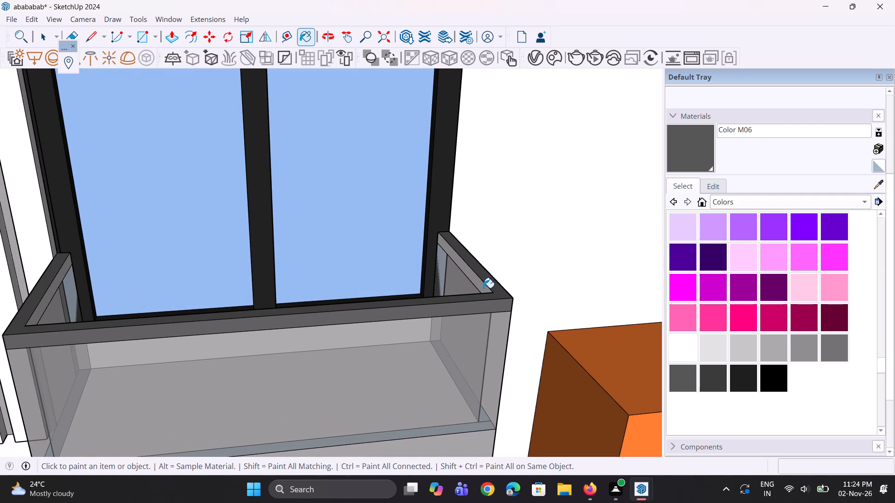
pyautogui.click(483, 288)
pyautogui.moveTo(394, 282); pyautogui.dragTo(276, 301, button='middle')
pyautogui.scroll(1, 276, 301)
pyautogui.scroll(1, 71, 235)
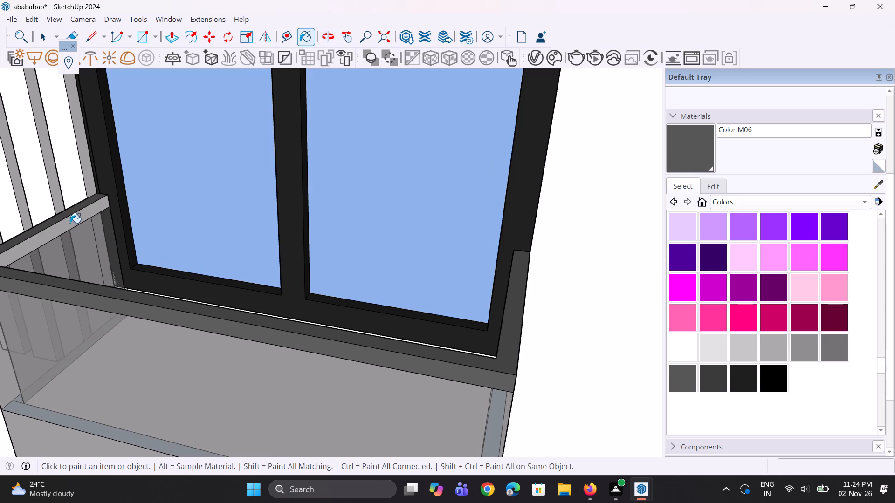
pyautogui.click(70, 224)
pyautogui.moveTo(112, 299); pyautogui.dragTo(249, 303, button='middle')
# Paint the top, front and the outer side away from the orange frame on the rail one floor below with Color M06.
pyautogui.scroll(-10, 249, 290)
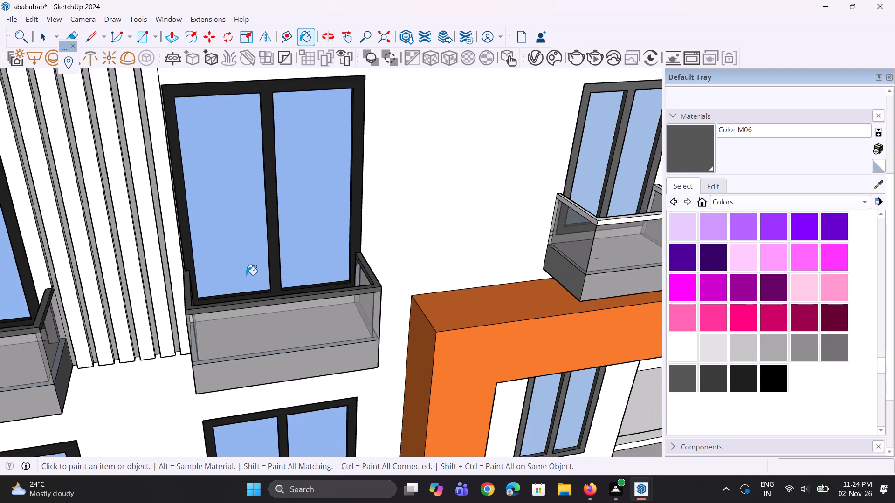
pyautogui.scroll(-17, 246, 274)
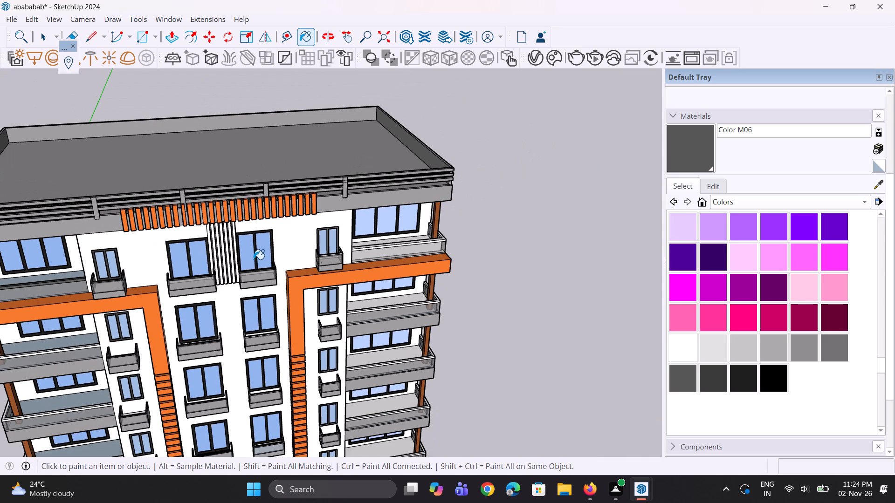
pyautogui.scroll(8, 247, 350)
pyautogui.scroll(4, 244, 303)
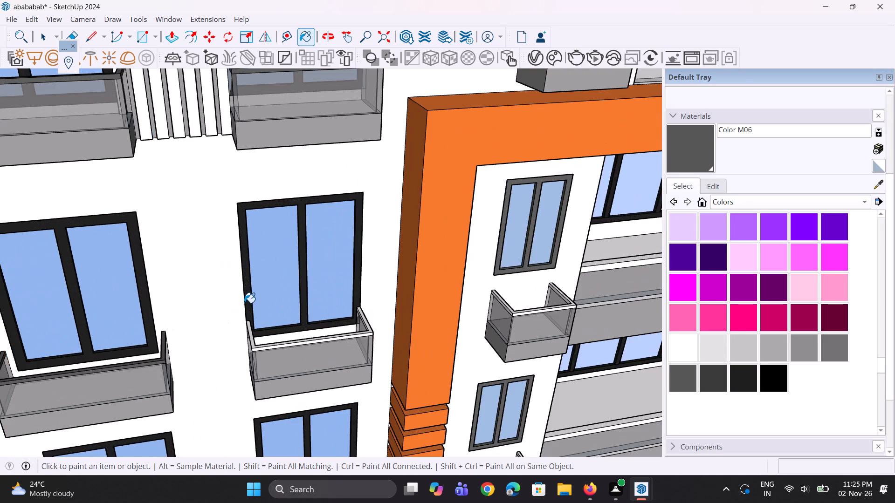
pyautogui.scroll(8, 244, 302)
pyautogui.scroll(3, 263, 367)
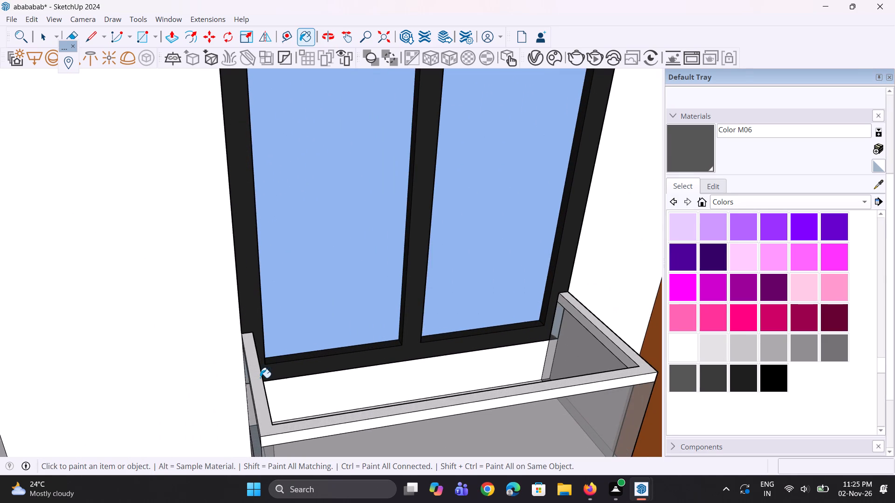
pyautogui.click(260, 378)
pyautogui.scroll(1, 260, 379)
pyautogui.moveTo(259, 378); pyautogui.dragTo(320, 324, button='middle')
pyautogui.scroll(2, 306, 400)
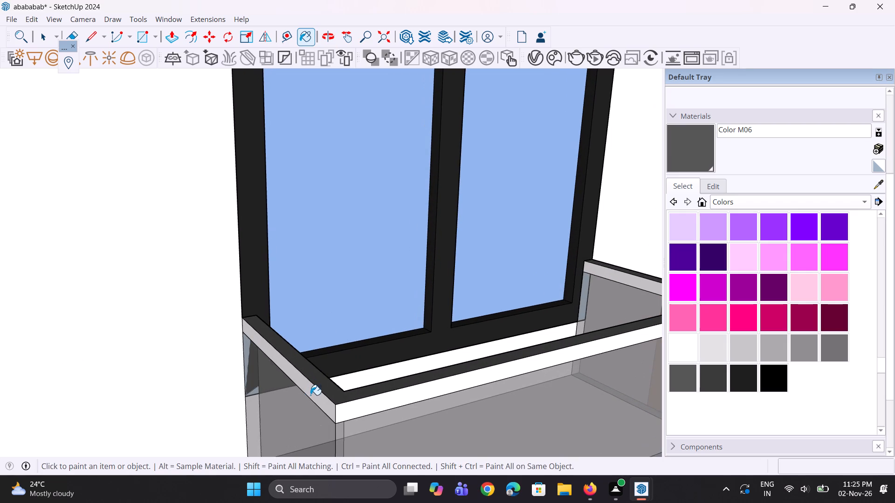
pyautogui.click(311, 395)
pyautogui.click(350, 407)
# Paint this rail's outer side facing the orange frame and the inner faces of both sides with Color M06.
pyautogui.scroll(-5, 256, 389)
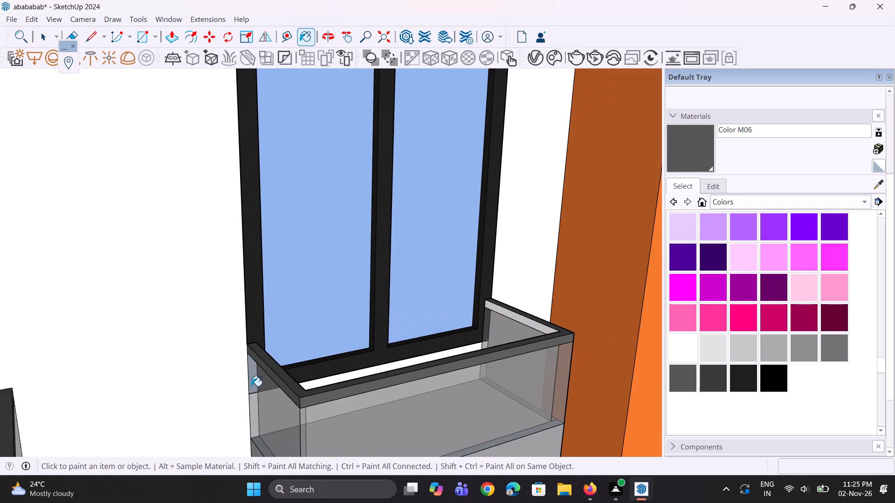
pyautogui.scroll(-6, 248, 383)
pyautogui.moveTo(407, 353); pyautogui.dragTo(158, 358, button='middle')
pyautogui.scroll(5, 274, 383)
pyautogui.click(296, 361)
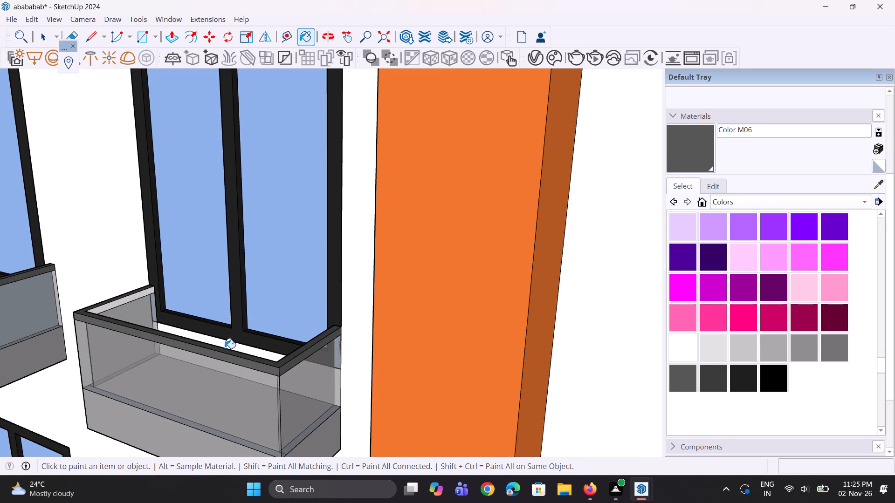
pyautogui.scroll(2, 109, 306)
pyautogui.click(109, 306)
pyautogui.moveTo(110, 320); pyautogui.dragTo(456, 349, button='middle')
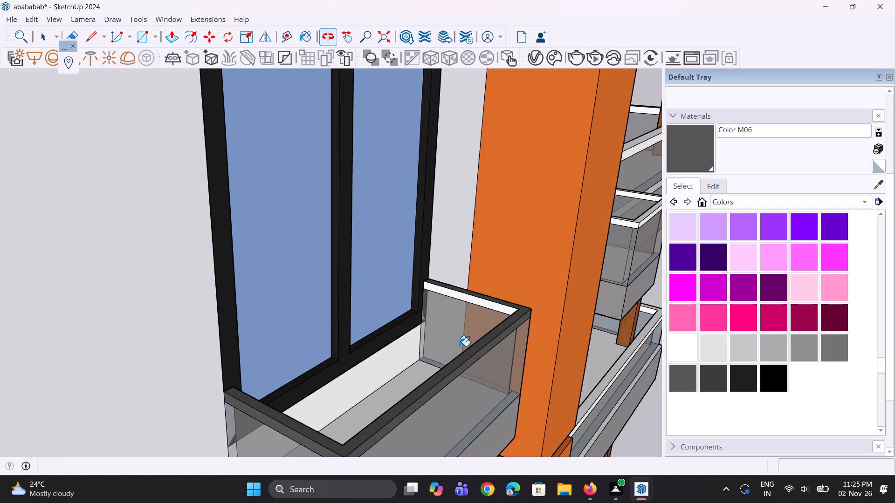
pyautogui.click(491, 307)
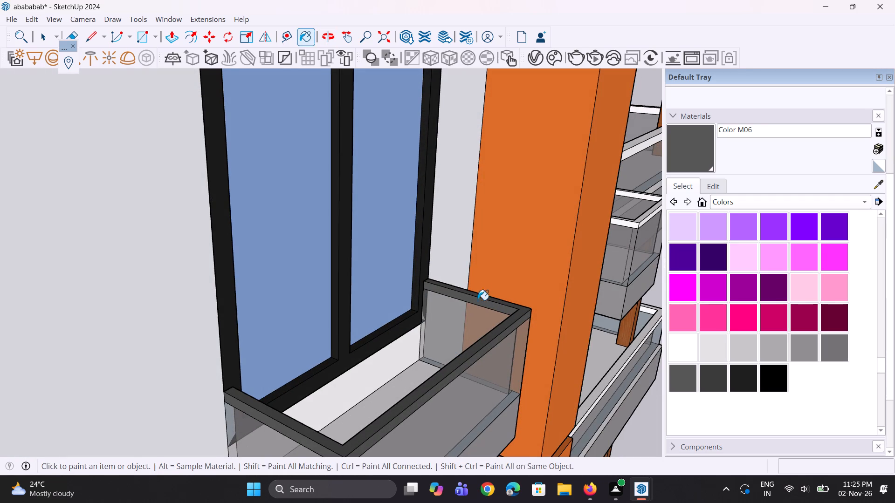
# On the next balcony down, beside the orange blocks, paint the rail's front, top and outer side away from the blocks with Color M06.
pyautogui.scroll(-5, 366, 233)
pyautogui.moveTo(369, 299); pyautogui.dragTo(336, 292, button='middle')
pyautogui.scroll(-5, 283, 256)
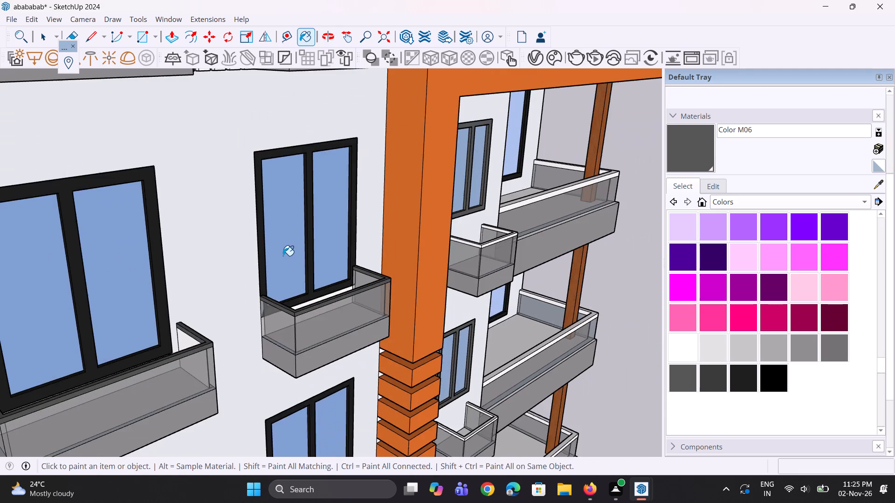
pyautogui.scroll(-11, 283, 256)
pyautogui.scroll(9, 291, 384)
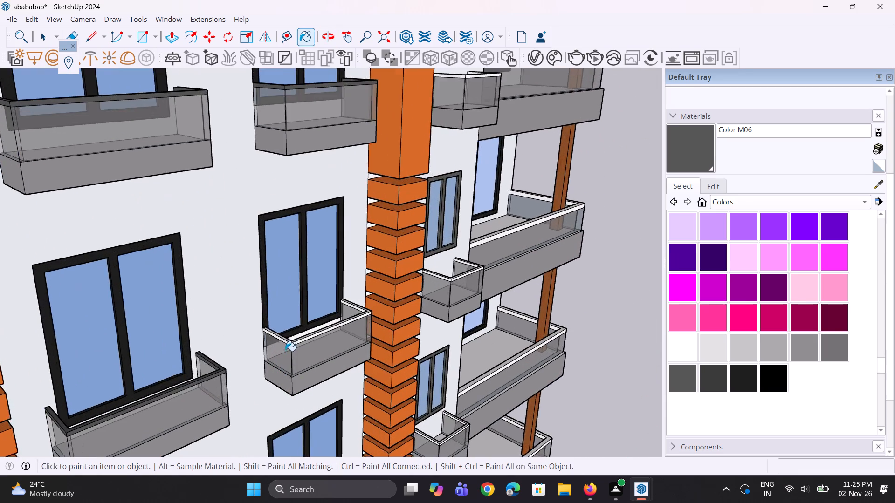
pyautogui.scroll(14, 286, 343)
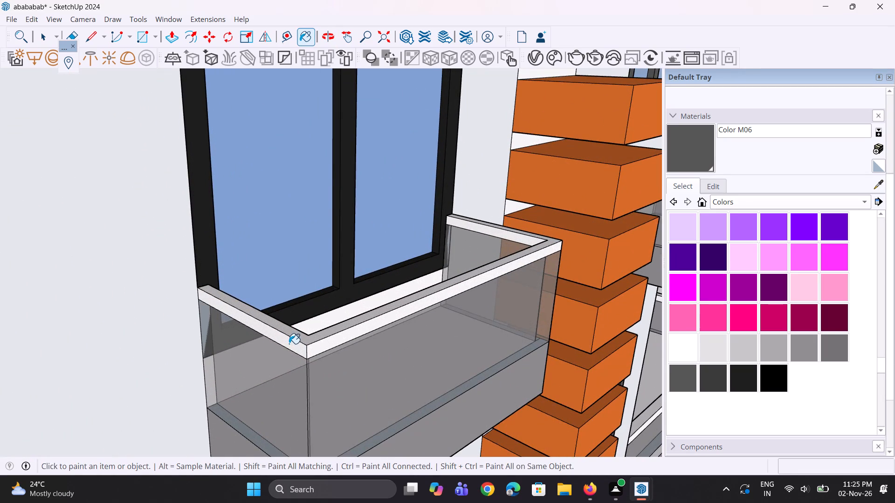
pyautogui.scroll(4, 289, 344)
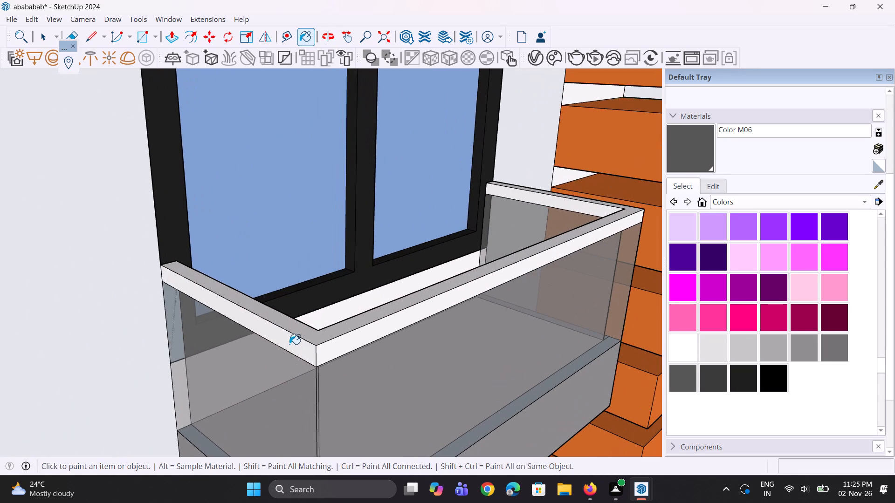
pyautogui.click(299, 339)
pyautogui.click(331, 351)
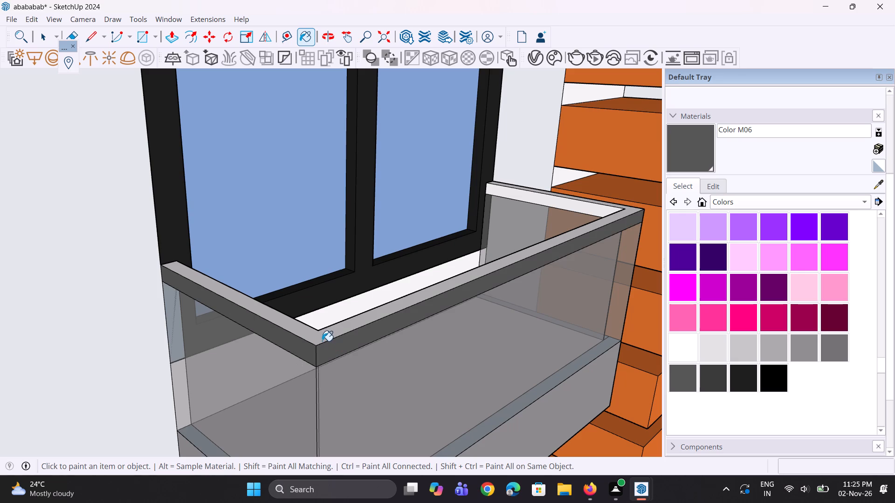
pyautogui.click(322, 340)
# Paint this rail's outer side facing the orange blocks and the inner faces of both sides with Color M06.
pyautogui.scroll(-4, 234, 359)
pyautogui.moveTo(397, 313); pyautogui.dragTo(173, 313, button='middle')
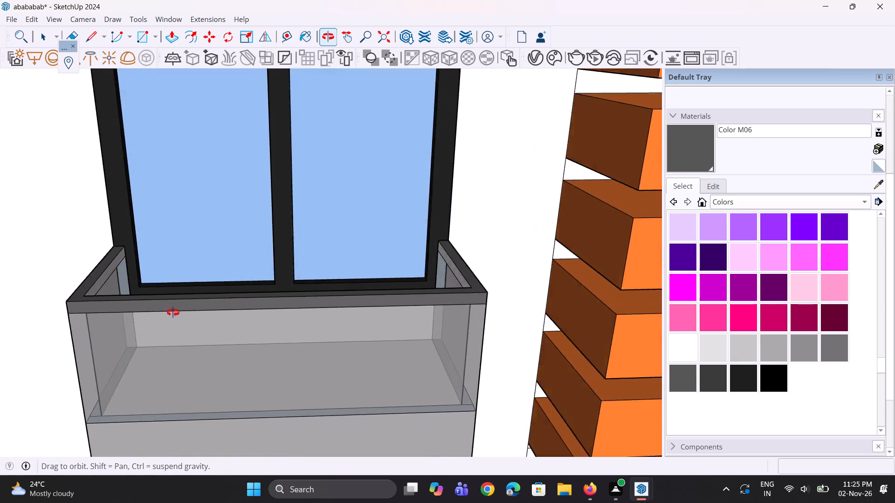
pyautogui.moveTo(173, 313); pyautogui.dragTo(172, 312, button='middle')
pyautogui.scroll(-5, 181, 316)
pyautogui.moveTo(319, 328); pyautogui.dragTo(287, 331, button='middle')
pyautogui.scroll(5, 352, 302)
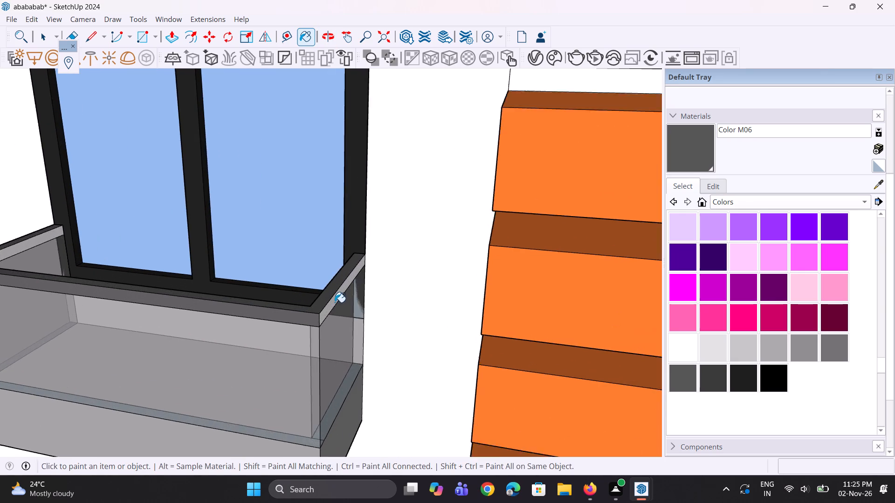
pyautogui.scroll(2, 335, 302)
pyautogui.click(335, 302)
pyautogui.moveTo(314, 315); pyautogui.dragTo(515, 306, button='middle')
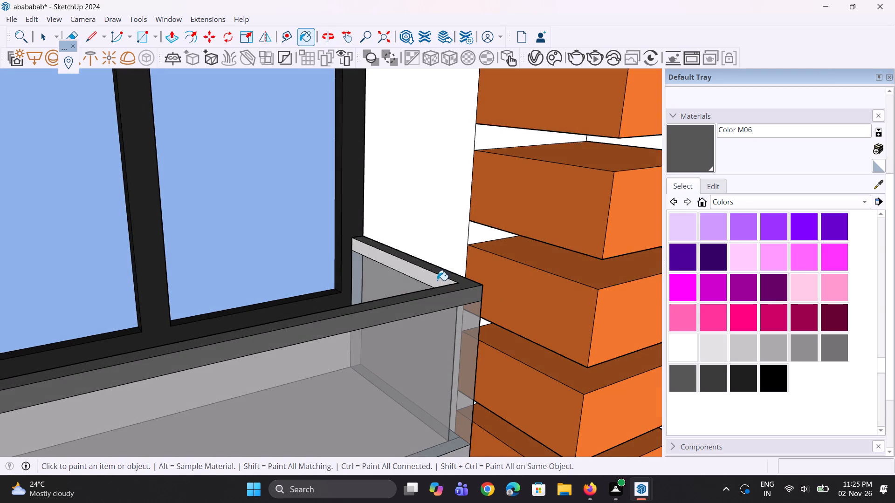
pyautogui.click(437, 280)
pyautogui.scroll(-12, 444, 278)
pyautogui.moveTo(408, 319); pyautogui.dragTo(264, 333, button='middle')
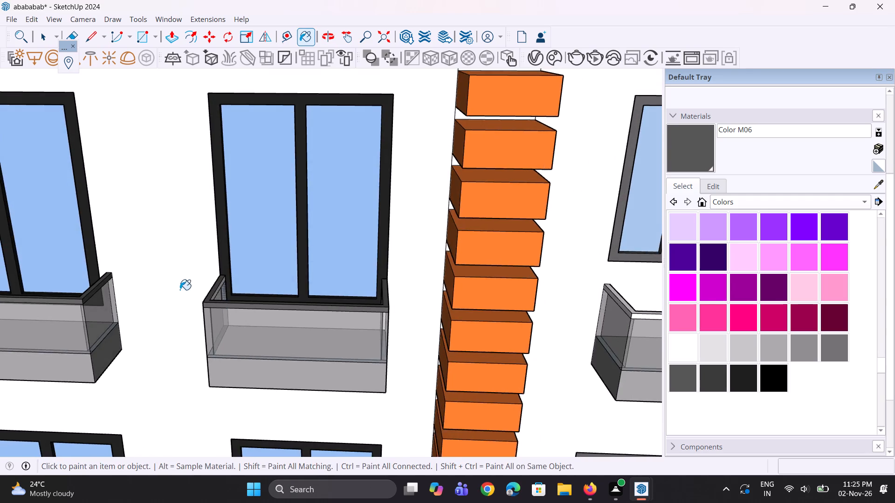
pyautogui.scroll(4, 182, 290)
pyautogui.scroll(6, 245, 306)
pyautogui.click(229, 289)
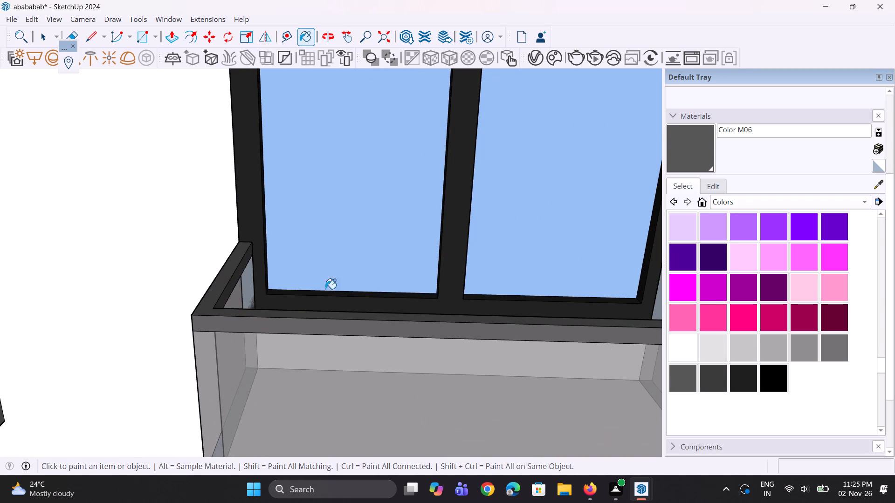
# On the next balcony down in the same column, paint the rail's top, front and outer side away from the orange blocks with Color M06.
pyautogui.scroll(-11, 340, 289)
pyautogui.scroll(-11, 399, 288)
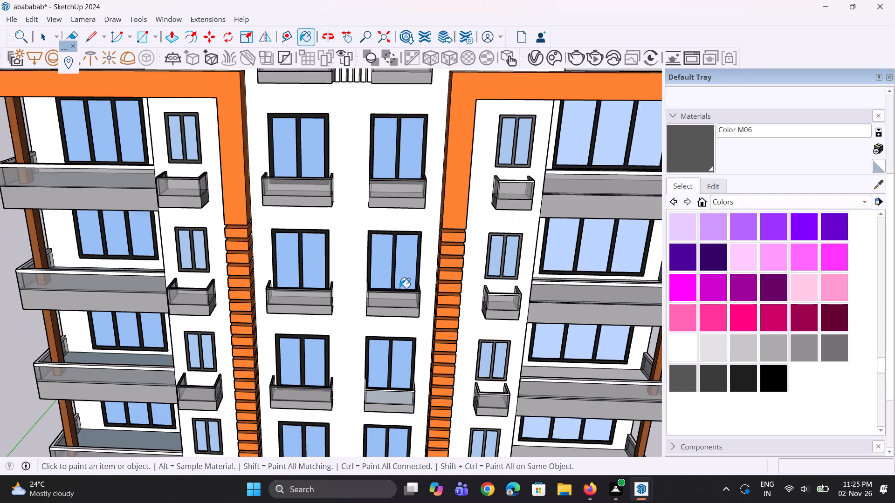
pyautogui.scroll(8, 392, 419)
pyautogui.scroll(7, 346, 364)
pyautogui.click(341, 353)
pyautogui.moveTo(329, 355); pyautogui.dragTo(421, 337, button='middle')
pyautogui.scroll(4, 351, 345)
pyautogui.click(360, 344)
pyautogui.click(365, 337)
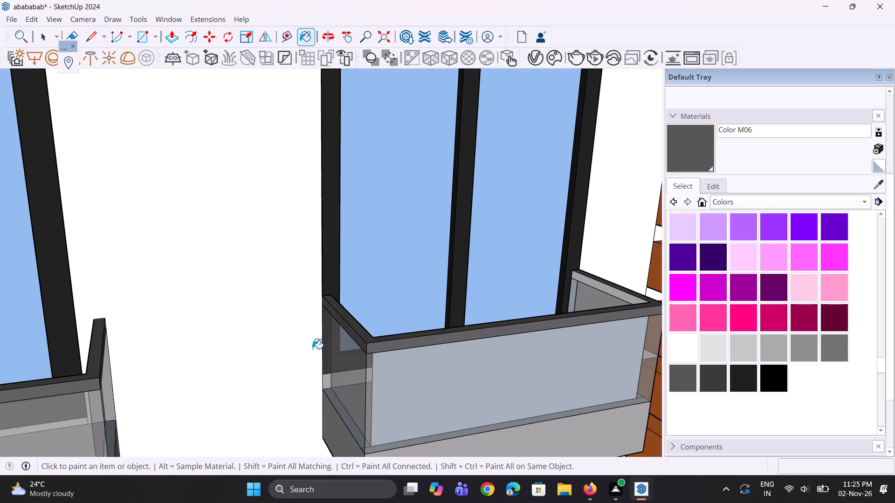
# Paint this rail's outer side facing the orange blocks and the inner faces of both sides with Color M06.
pyautogui.scroll(-5, 306, 352)
pyautogui.moveTo(452, 319); pyautogui.dragTo(214, 305, button='middle')
pyautogui.scroll(2, 432, 383)
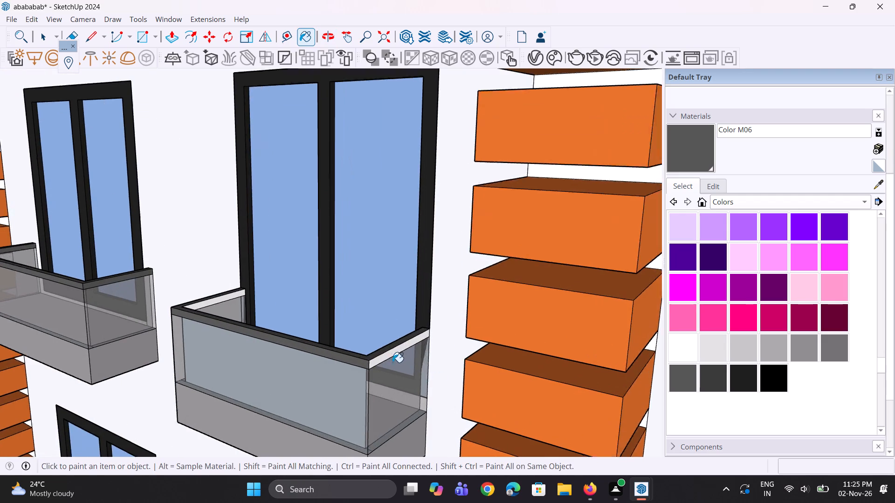
pyautogui.scroll(2, 392, 362)
pyautogui.click(388, 354)
pyautogui.moveTo(356, 356); pyautogui.dragTo(536, 356, button='middle')
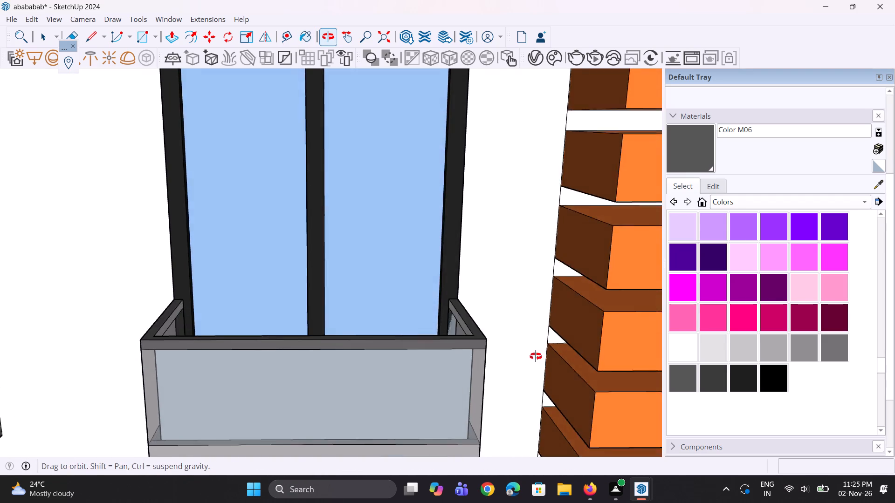
pyautogui.moveTo(536, 356); pyautogui.dragTo(558, 351, button='middle')
pyautogui.scroll(2, 467, 326)
pyautogui.click(473, 318)
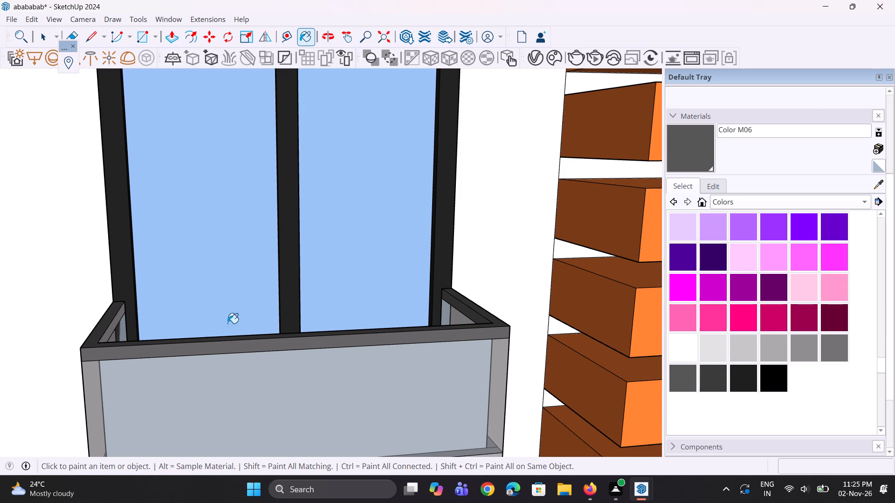
pyautogui.scroll(-5, 460, 149)
pyautogui.moveTo(460, 151); pyautogui.dragTo(410, 211, button='middle')
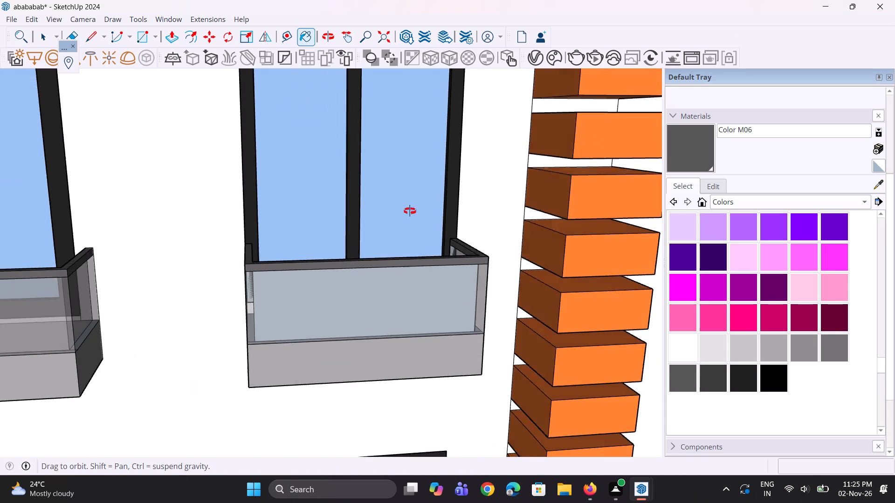
pyautogui.moveTo(410, 211); pyautogui.dragTo(378, 238, button='middle')
pyautogui.scroll(3, 216, 265)
pyautogui.scroll(4, 256, 271)
pyautogui.click(251, 264)
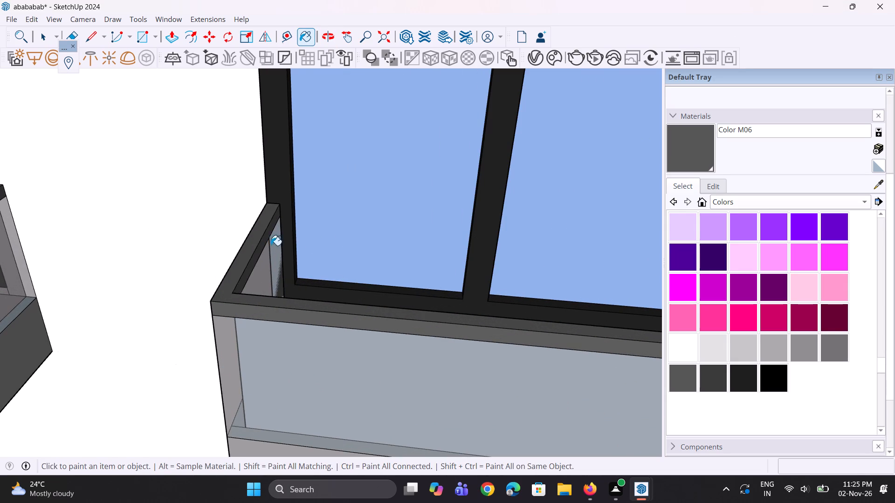
# On the balcony beside the lowest orange blocks, paint the rail's front, top and outer side away from the blocks with Color M06.
pyautogui.scroll(-6, 283, 224)
pyautogui.moveTo(289, 228); pyautogui.dragTo(499, 295, button='middle')
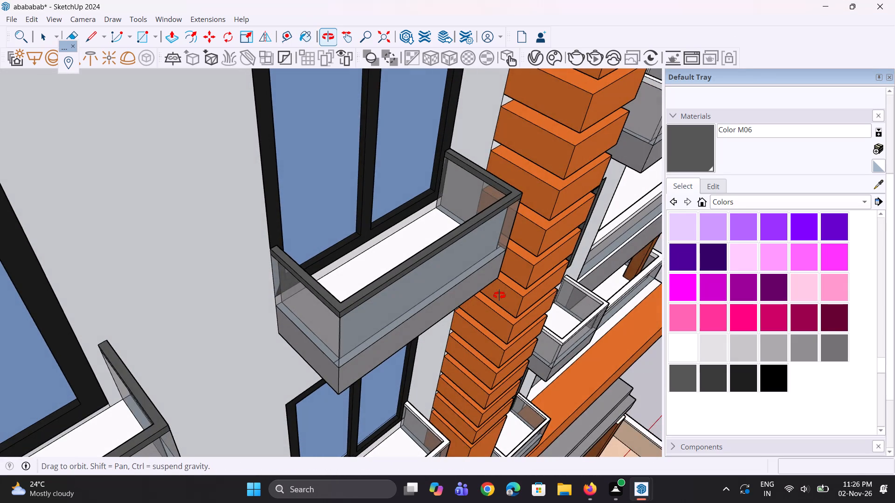
pyautogui.moveTo(499, 295); pyautogui.dragTo(417, 255, button='middle')
pyautogui.scroll(1, 386, 231)
pyautogui.scroll(-13, 365, 219)
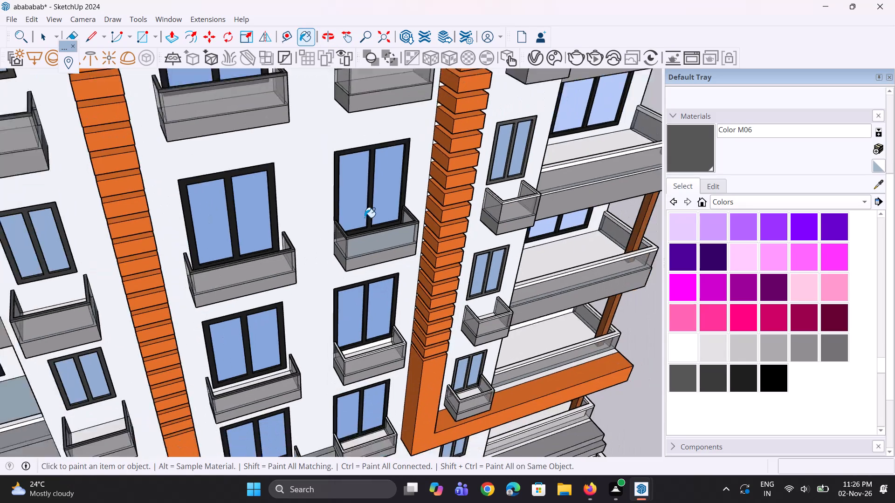
pyautogui.scroll(-2, 365, 218)
pyautogui.scroll(16, 355, 345)
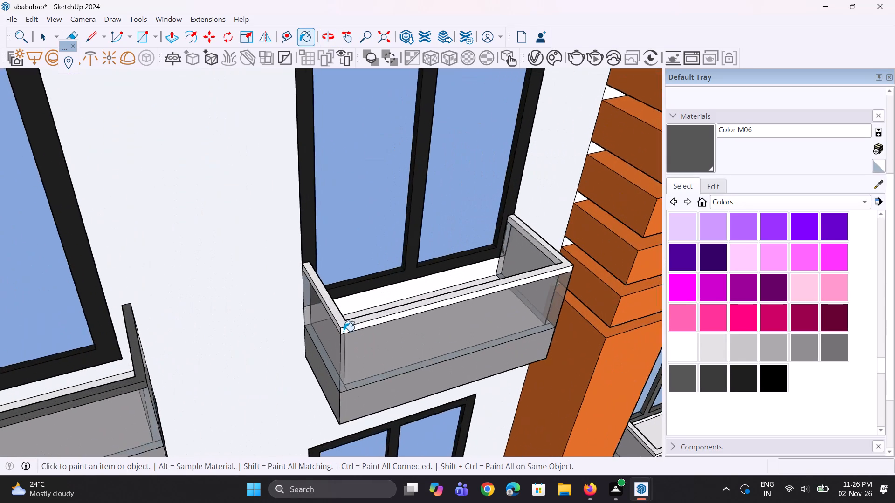
pyautogui.scroll(9, 344, 331)
pyautogui.click(335, 327)
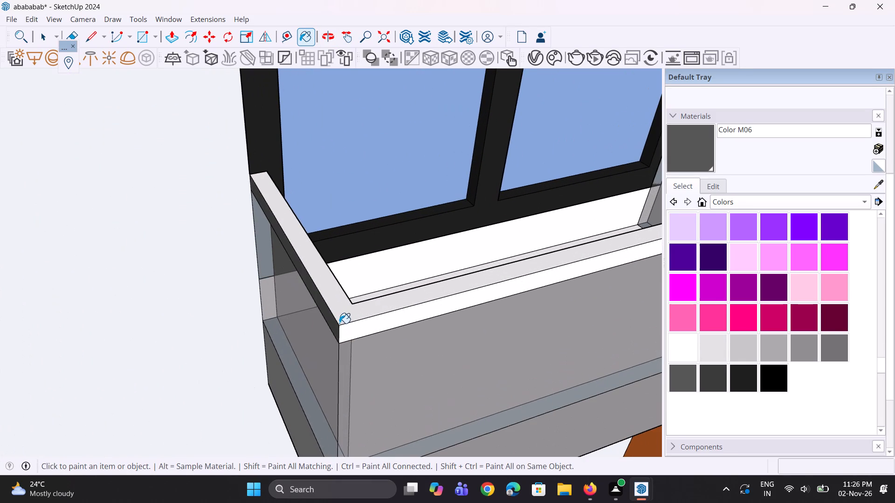
pyautogui.click(349, 328)
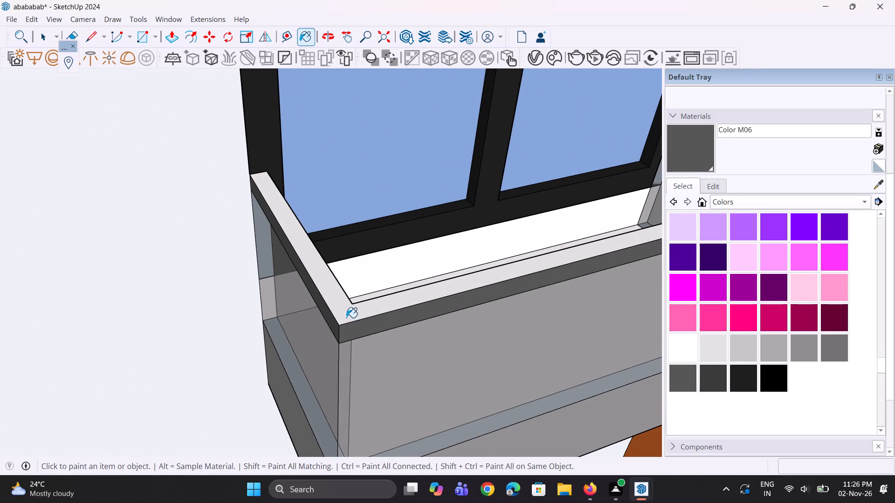
pyautogui.click(346, 318)
# On the balcony beside the lowest orange blocks, paint the inner faces of both rail sides and the outer side facing the blocks with Color M06.
pyautogui.scroll(-10, 266, 358)
pyautogui.scroll(3, 436, 316)
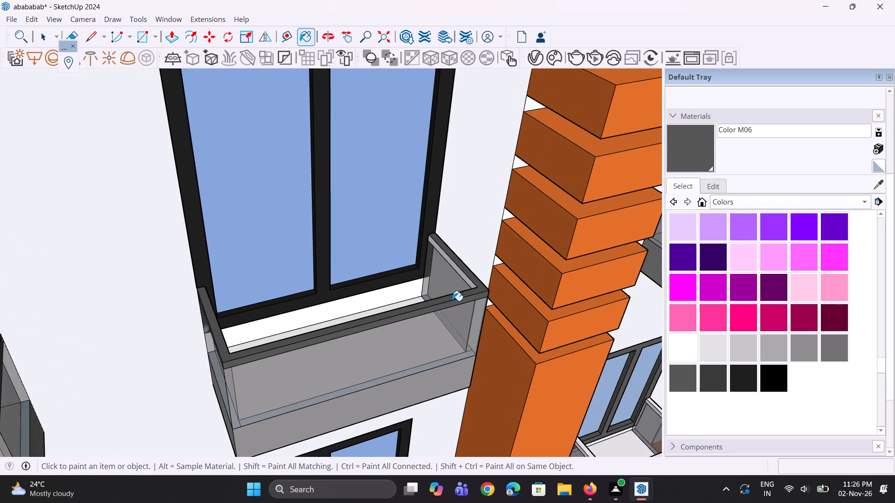
pyautogui.scroll(2, 460, 296)
pyautogui.moveTo(455, 297); pyautogui.dragTo(281, 323, button='middle')
pyautogui.scroll(2, 143, 263)
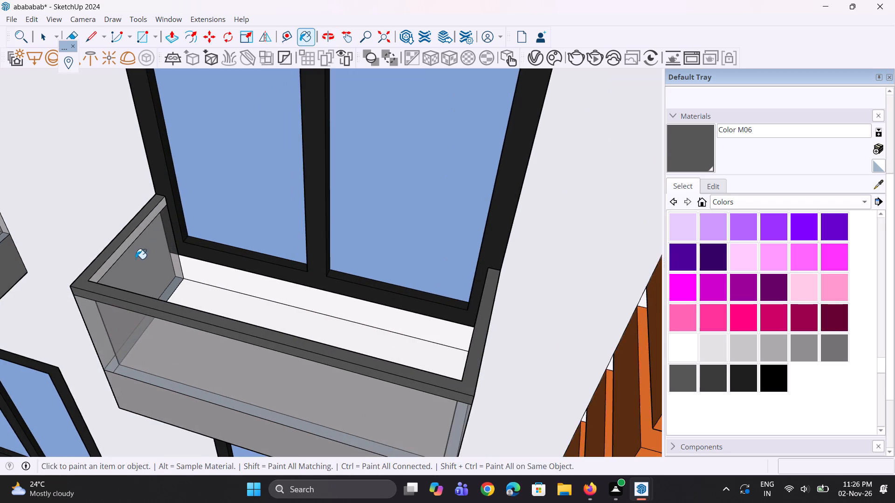
pyautogui.scroll(2, 122, 252)
pyautogui.click(122, 251)
pyautogui.moveTo(283, 322); pyautogui.dragTo(420, 342, button='middle')
pyautogui.scroll(-2, 328, 328)
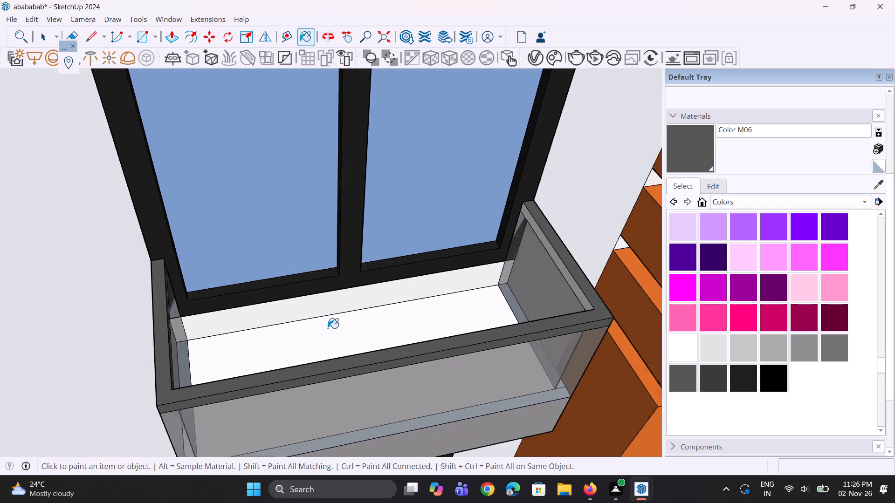
pyautogui.scroll(-3, 328, 328)
pyautogui.moveTo(484, 322); pyautogui.dragTo(512, 309, button='middle')
pyautogui.scroll(6, 499, 298)
pyautogui.click(499, 296)
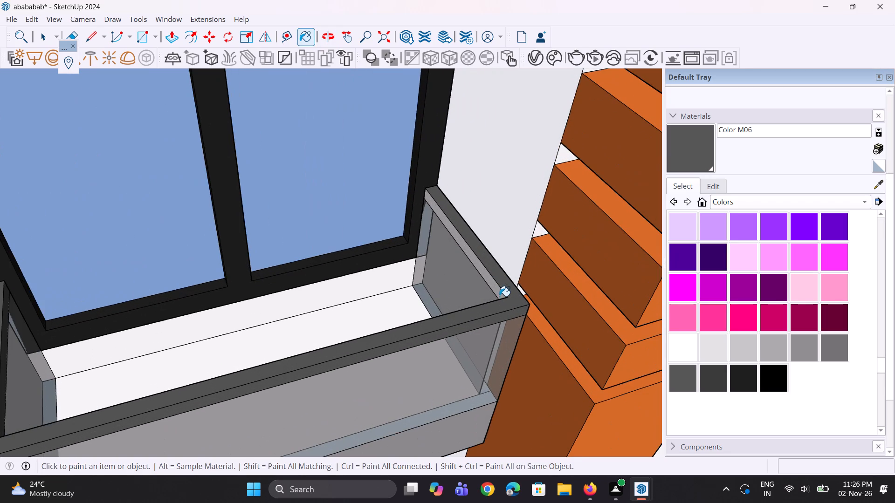
pyautogui.scroll(1, 503, 300)
pyautogui.moveTo(503, 300); pyautogui.dragTo(255, 249, button='middle')
pyautogui.scroll(2, 309, 308)
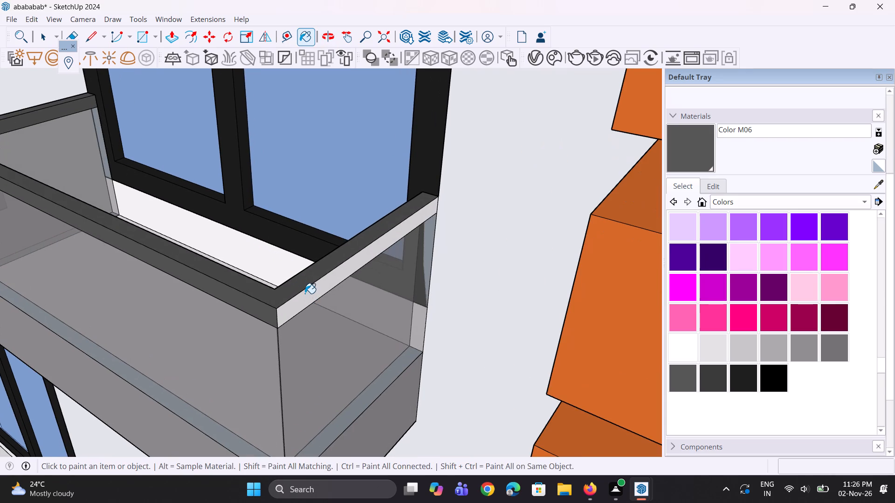
pyautogui.click(305, 293)
# On the next balcony down, beside the top of the vertical slats, paint the rail's slat-facing outer side, top and front with Color M06.
pyautogui.moveTo(286, 312); pyautogui.dragTo(471, 300, button='middle')
pyautogui.scroll(-6, 477, 292)
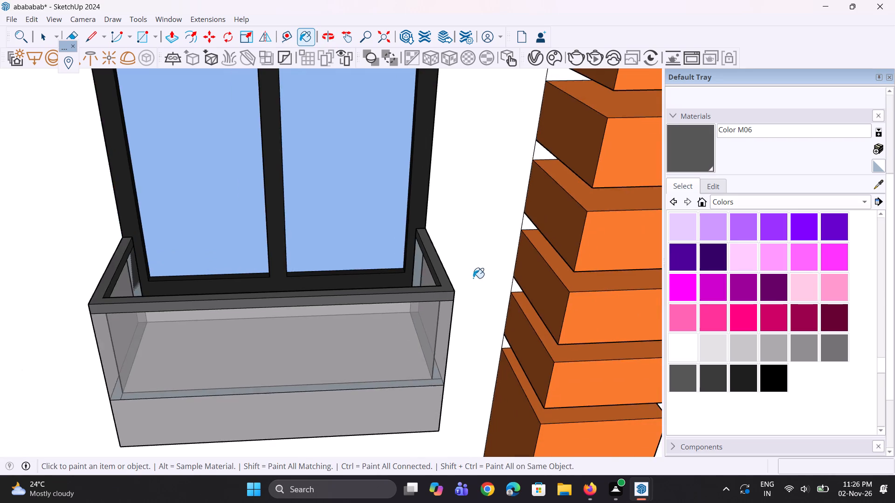
pyautogui.scroll(-6, 461, 264)
pyautogui.scroll(-5, 333, 232)
pyautogui.scroll(-9, 346, 270)
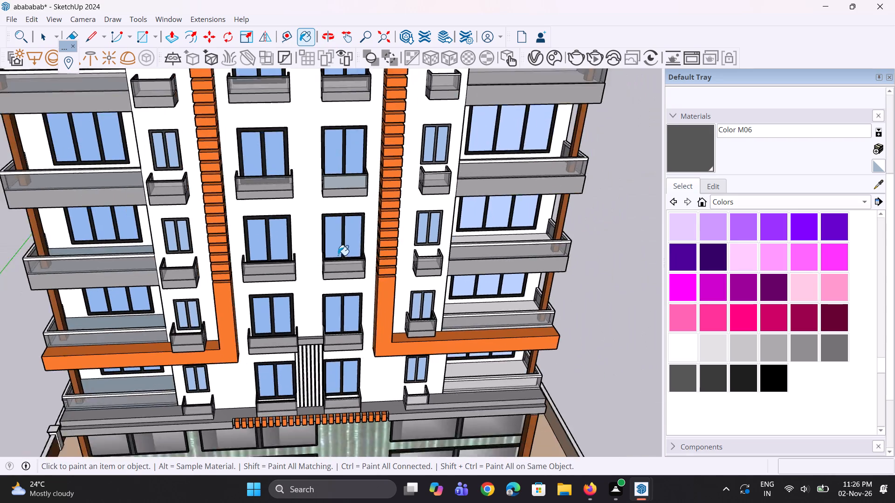
pyautogui.scroll(-2, 338, 255)
pyautogui.scroll(5, 364, 355)
pyautogui.scroll(4, 326, 312)
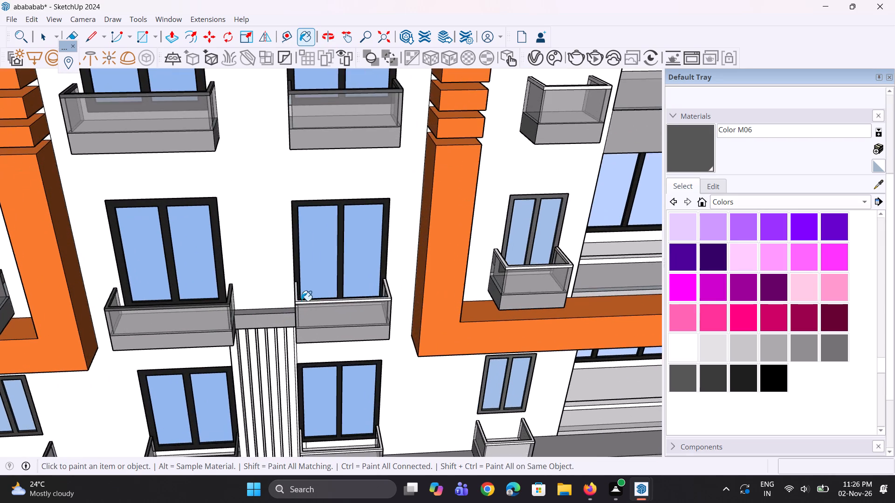
pyautogui.scroll(8, 301, 301)
pyautogui.moveTo(294, 300); pyautogui.dragTo(350, 288, button='middle')
pyautogui.scroll(4, 318, 297)
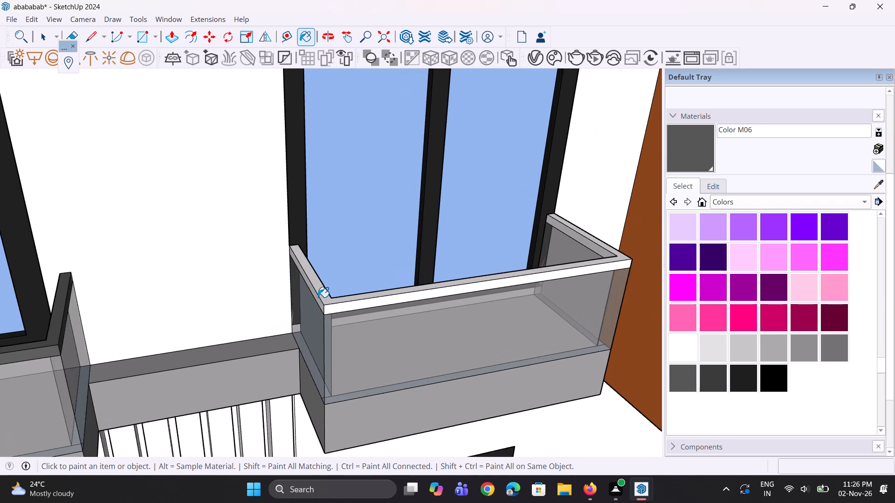
pyautogui.scroll(3, 318, 297)
pyautogui.click(318, 301)
pyautogui.click(325, 299)
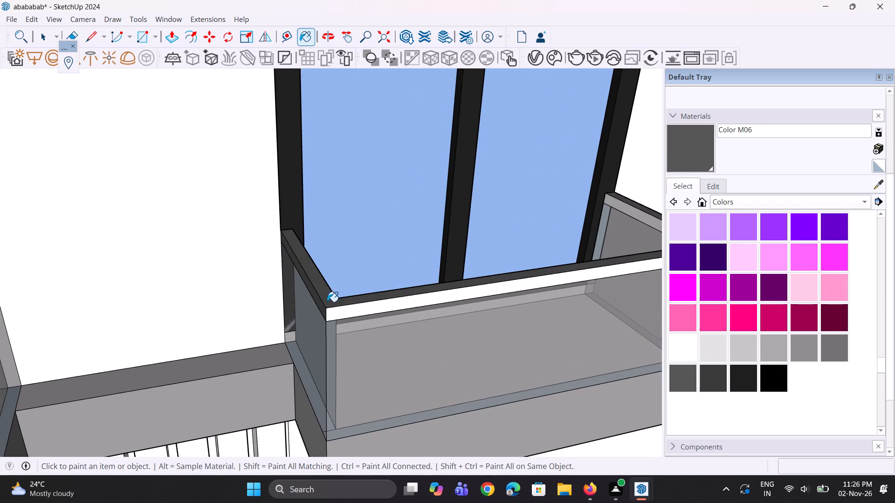
pyautogui.click(334, 311)
# Paint this rail's outer side facing the orange frame and the inner faces of both sides with Color M06.
pyautogui.scroll(-6, 251, 331)
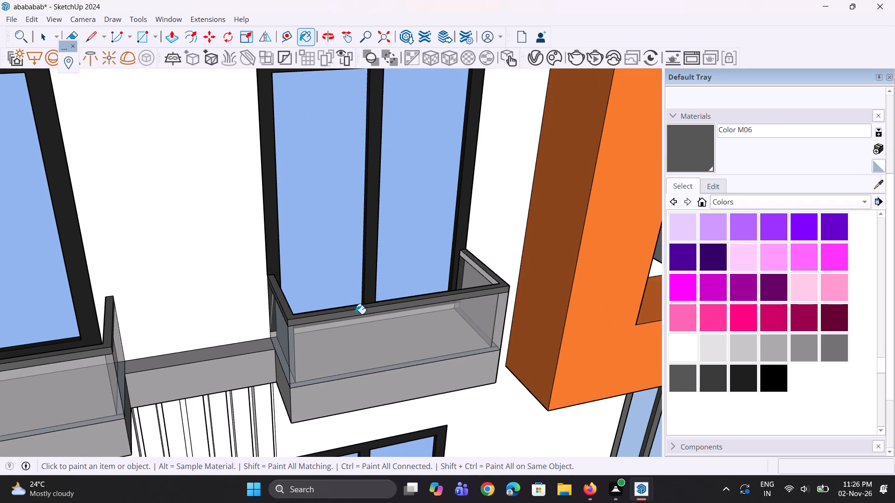
pyautogui.moveTo(458, 306); pyautogui.dragTo(141, 285, button='middle')
pyautogui.scroll(3, 330, 353)
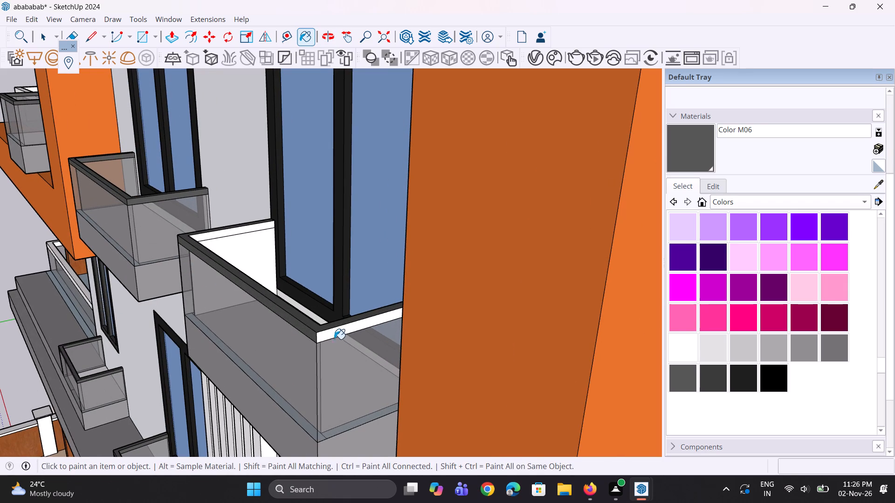
pyautogui.click(334, 335)
pyautogui.scroll(3, 209, 233)
pyautogui.click(209, 233)
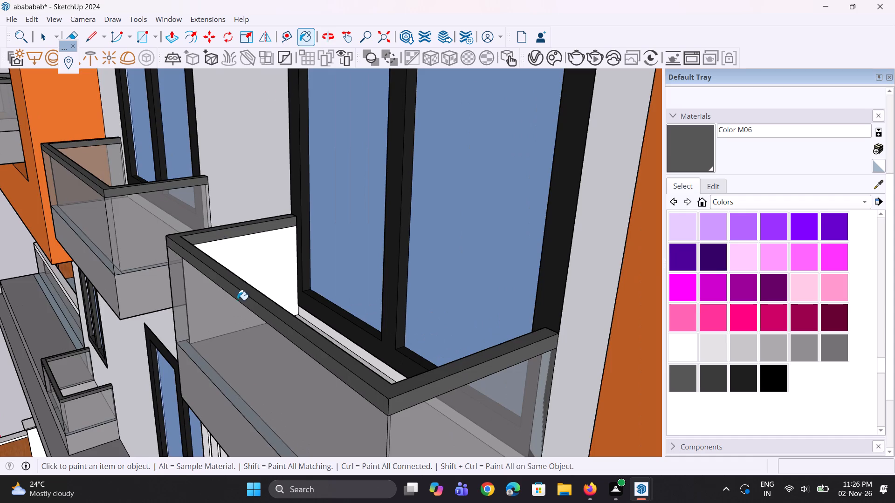
pyautogui.moveTo(254, 322); pyautogui.dragTo(530, 378, button='middle')
pyautogui.scroll(-4, 203, 340)
pyautogui.scroll(3, 533, 294)
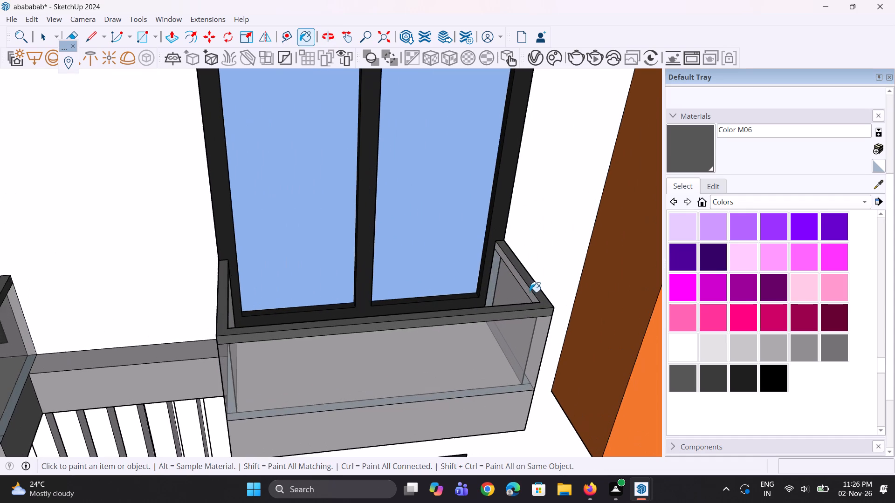
pyautogui.click(528, 292)
# On the lowest balcony in the same column, paint the rail's outer side facing the slats, front and top with Color M06.
pyautogui.scroll(-4, 316, 284)
pyautogui.scroll(-5, 258, 264)
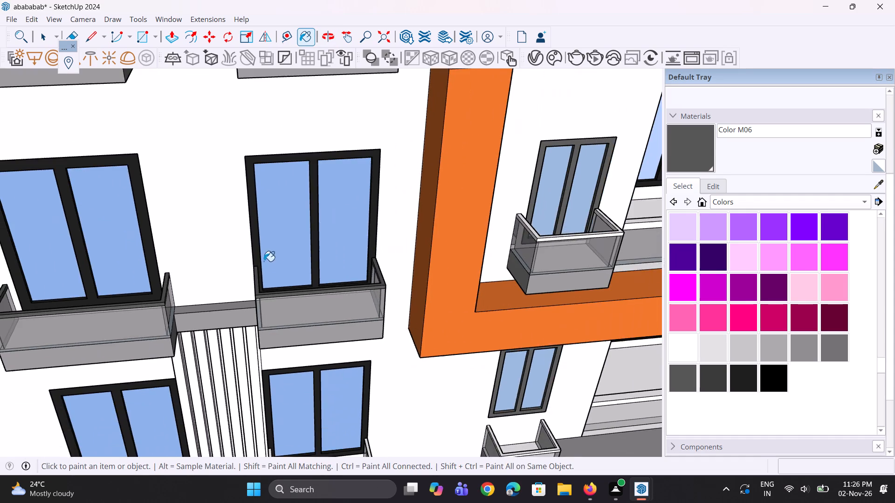
pyautogui.scroll(-9, 283, 255)
pyautogui.scroll(4, 290, 370)
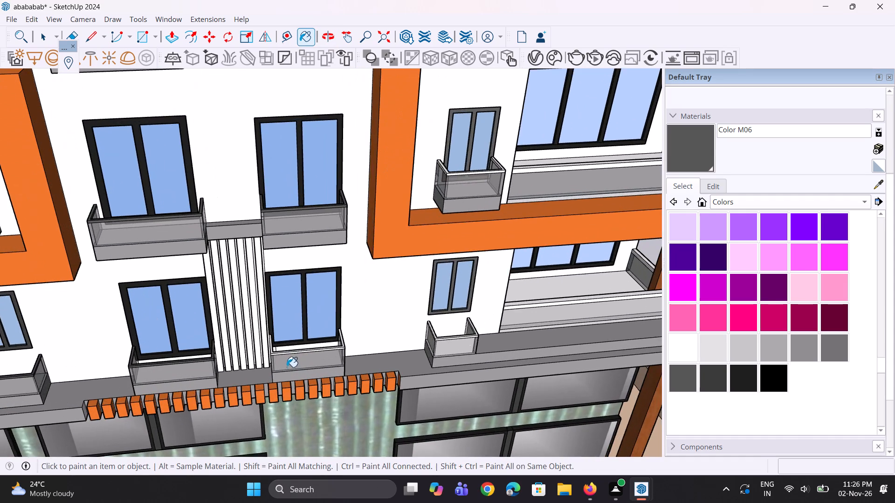
pyautogui.scroll(9, 250, 353)
pyautogui.scroll(2, 289, 347)
pyautogui.moveTo(296, 345); pyautogui.dragTo(398, 314, button='middle')
pyautogui.scroll(3, 359, 342)
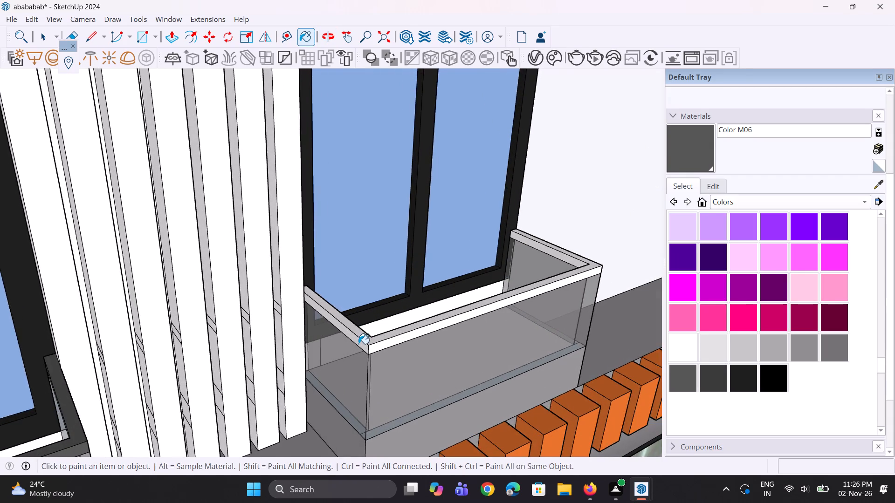
pyautogui.scroll(3, 358, 344)
pyautogui.click(358, 344)
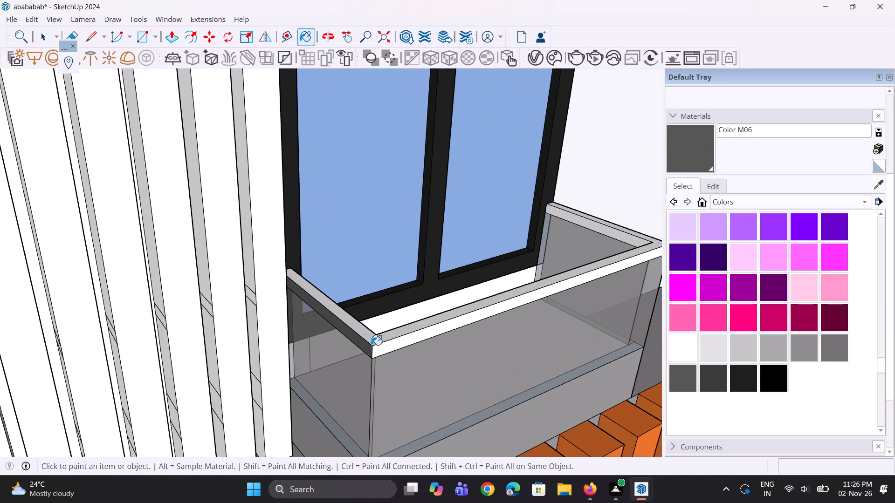
pyautogui.click(376, 350)
pyautogui.click(378, 342)
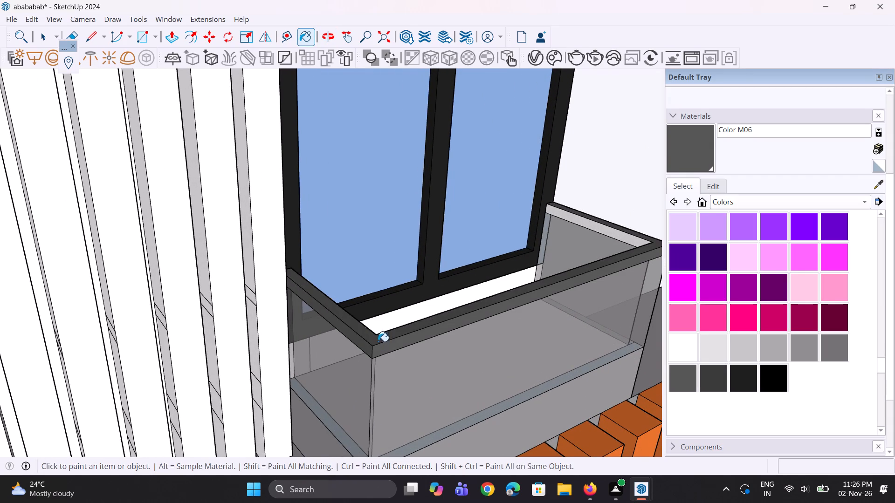
# Paint this lowest rail's outer side away from the slats and the inner faces of both sides with Color M06.
pyautogui.moveTo(391, 342); pyautogui.dragTo(187, 329, button='middle')
pyautogui.scroll(-5, 165, 308)
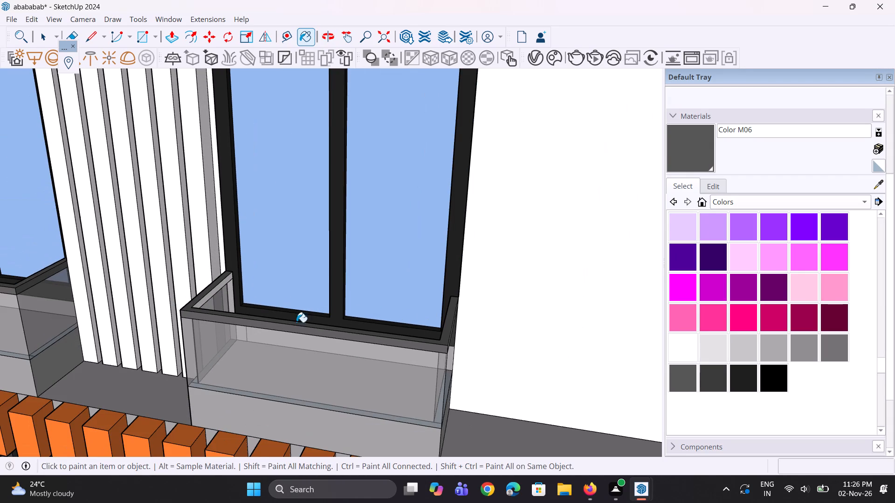
pyautogui.scroll(12, 434, 353)
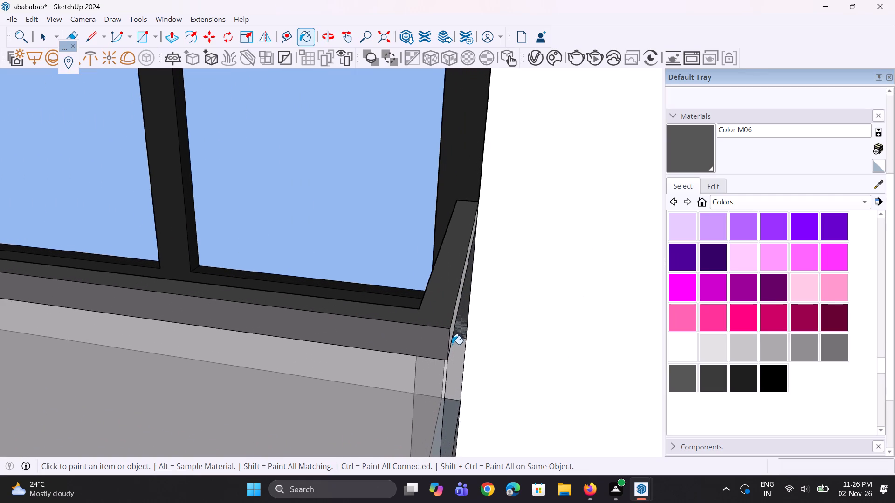
pyautogui.scroll(3, 452, 344)
pyautogui.click(450, 332)
pyautogui.scroll(1, 325, 331)
pyautogui.moveTo(326, 331); pyautogui.dragTo(486, 333, button='middle')
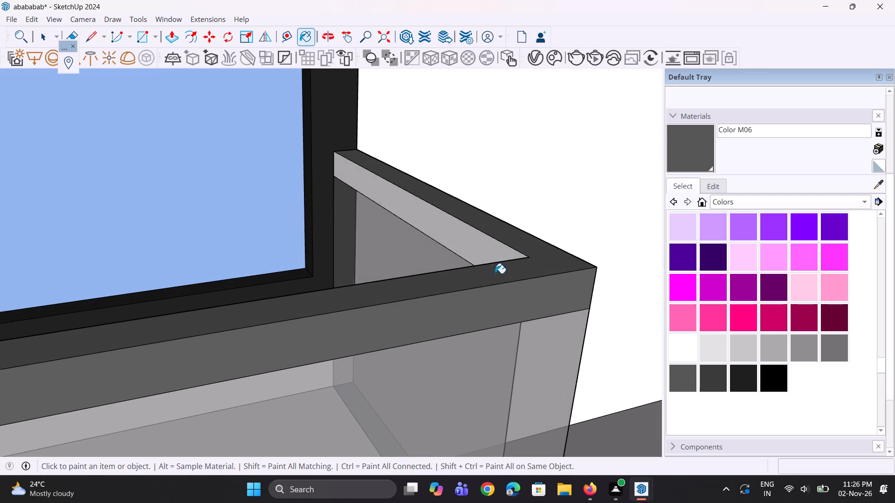
pyautogui.click(488, 251)
pyautogui.scroll(-16, 480, 279)
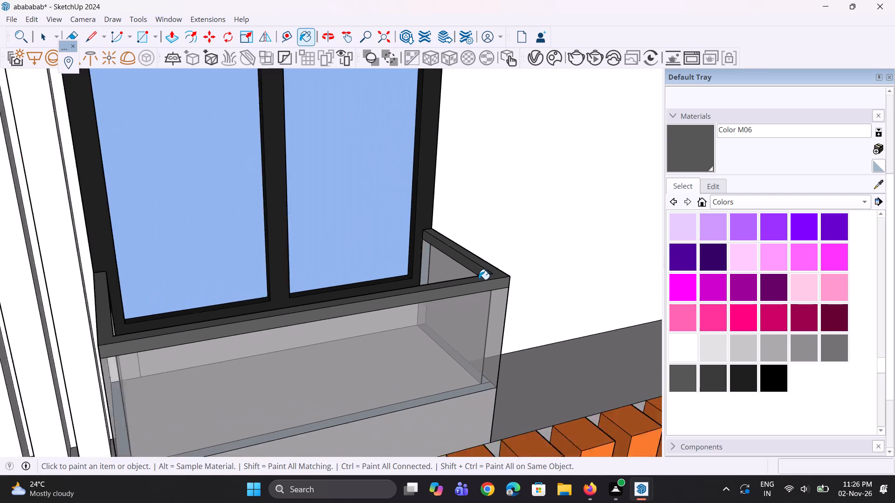
pyautogui.scroll(-2, 479, 279)
pyautogui.moveTo(356, 286); pyautogui.dragTo(172, 356, button='middle')
pyautogui.scroll(3, 162, 285)
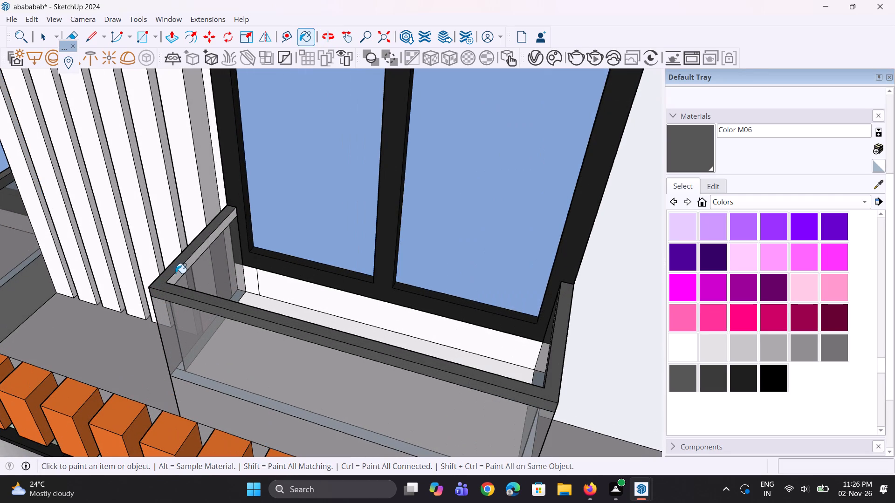
pyautogui.click(177, 274)
# On the lowest small balcony beneath the orange frame, paint the rail's front, outer side facing the central columns and top with Color M06.
pyautogui.moveTo(200, 306); pyautogui.dragTo(296, 272, button='middle')
pyautogui.scroll(1, 303, 265)
pyautogui.scroll(-6, 303, 265)
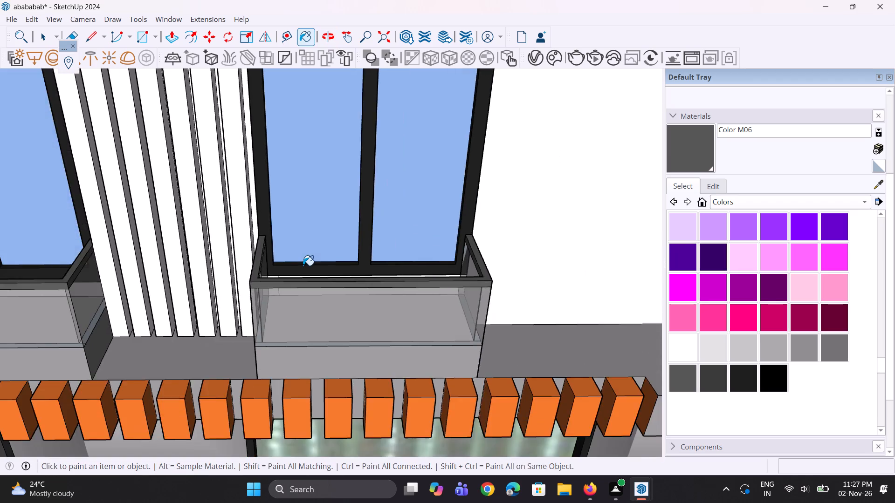
pyautogui.scroll(-12, 303, 265)
pyautogui.scroll(-5, 324, 316)
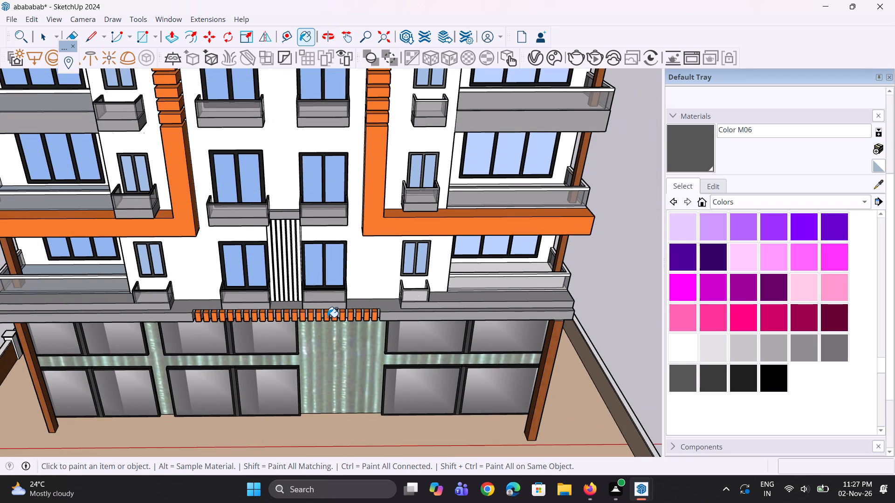
pyautogui.scroll(2, 430, 306)
pyautogui.scroll(4, 375, 271)
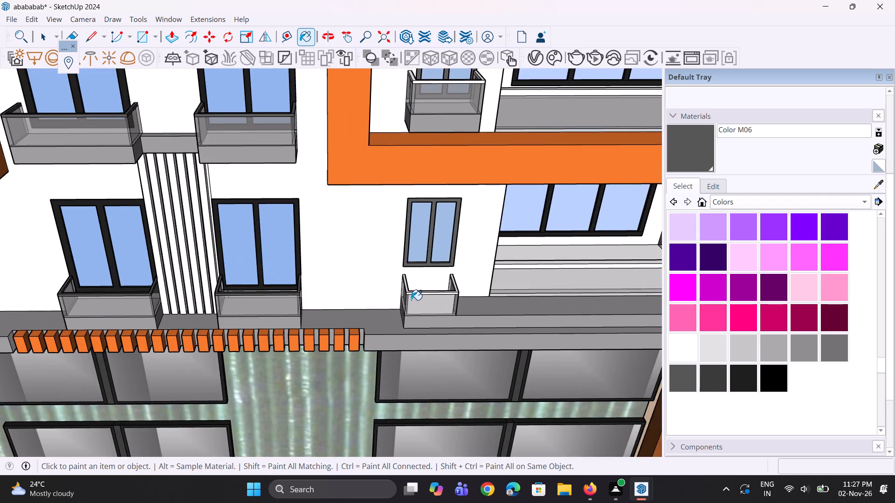
pyautogui.scroll(17, 412, 300)
pyautogui.click(398, 277)
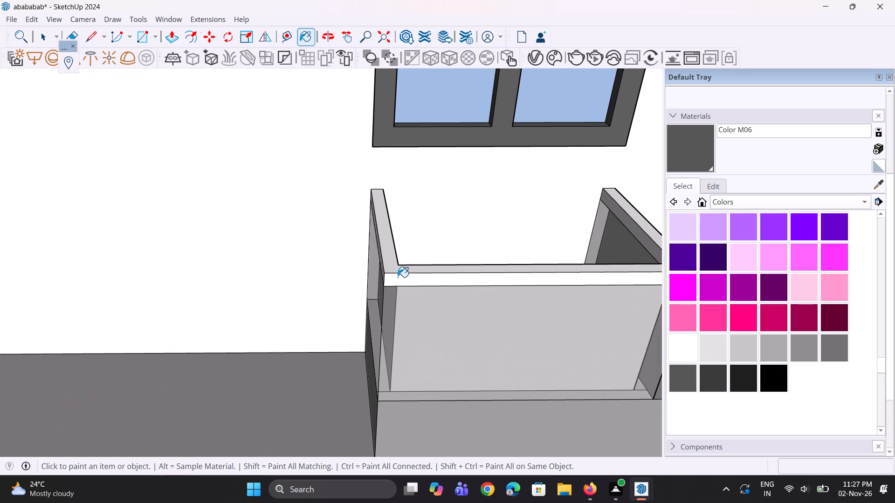
pyautogui.moveTo(395, 277); pyautogui.dragTo(446, 272, button='middle')
pyautogui.scroll(2, 411, 259)
pyautogui.click(416, 252)
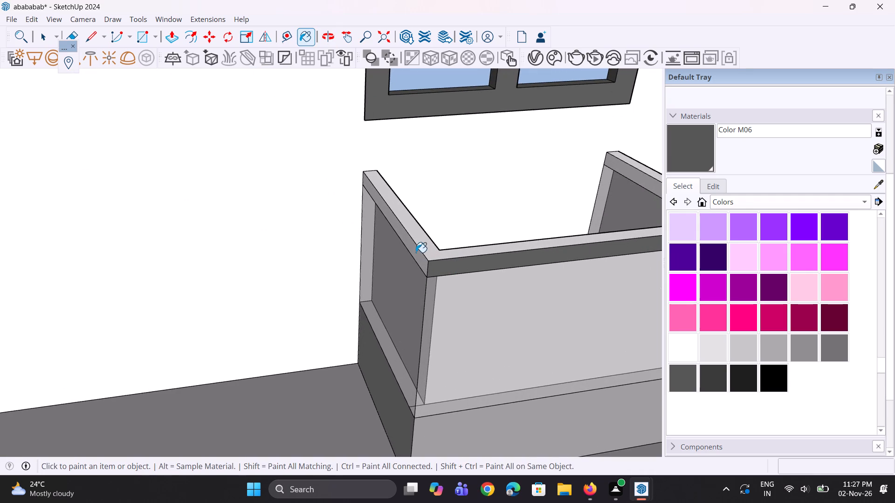
pyautogui.click(429, 247)
pyautogui.scroll(-5, 275, 319)
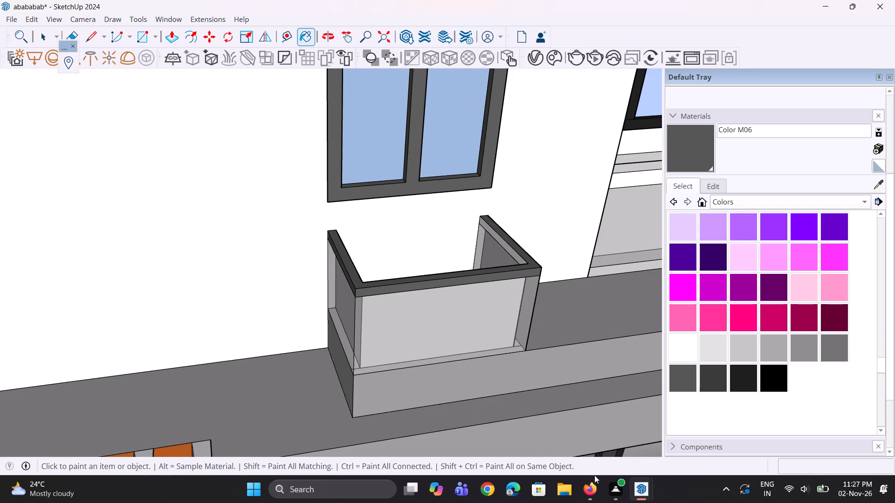
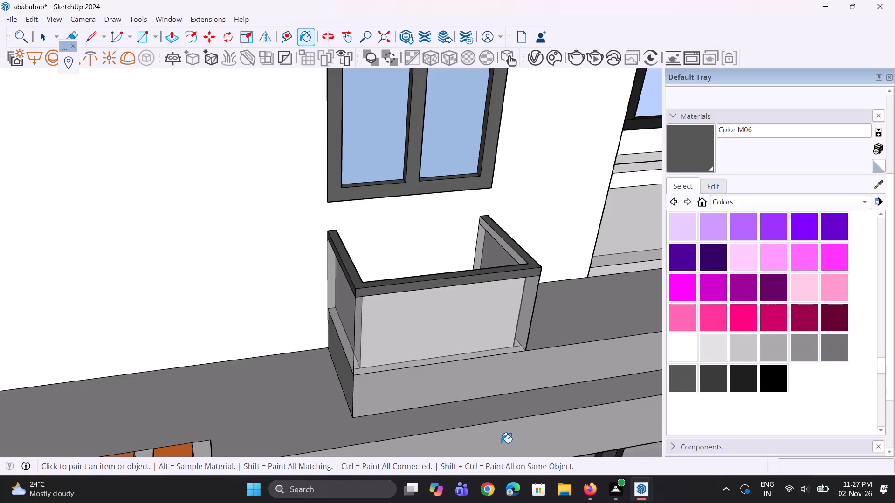
# Paint this lowest rail's outer side away from the central columns and the inner faces of both sides with Color M06.
pyautogui.scroll(-6, 403, 386)
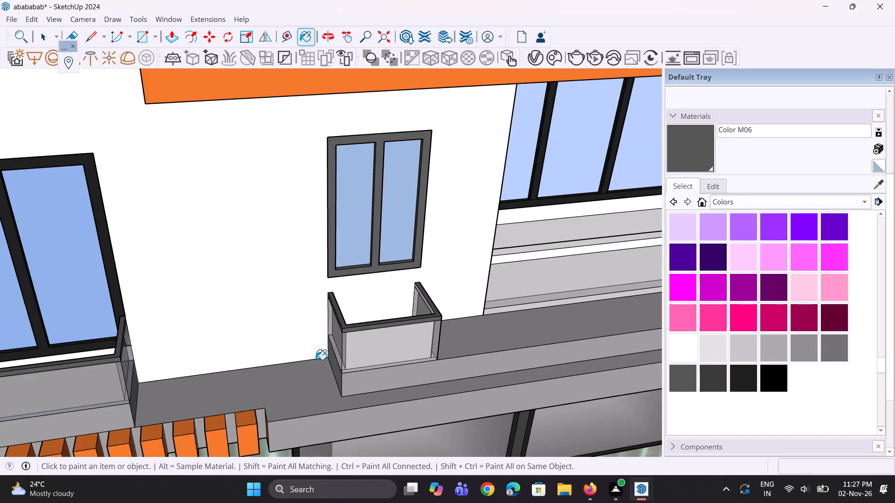
pyautogui.moveTo(432, 326); pyautogui.dragTo(201, 269, button='middle')
pyautogui.scroll(3, 397, 344)
pyautogui.scroll(6, 333, 317)
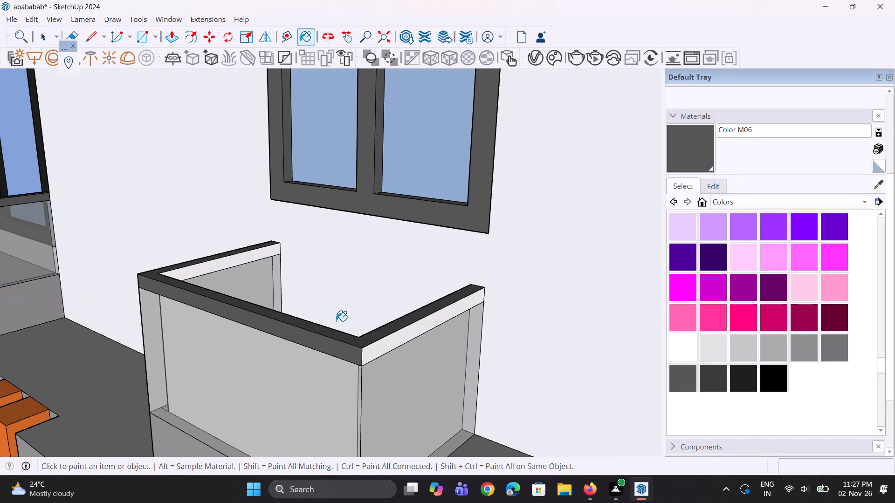
pyautogui.scroll(2, 336, 321)
pyautogui.click(389, 362)
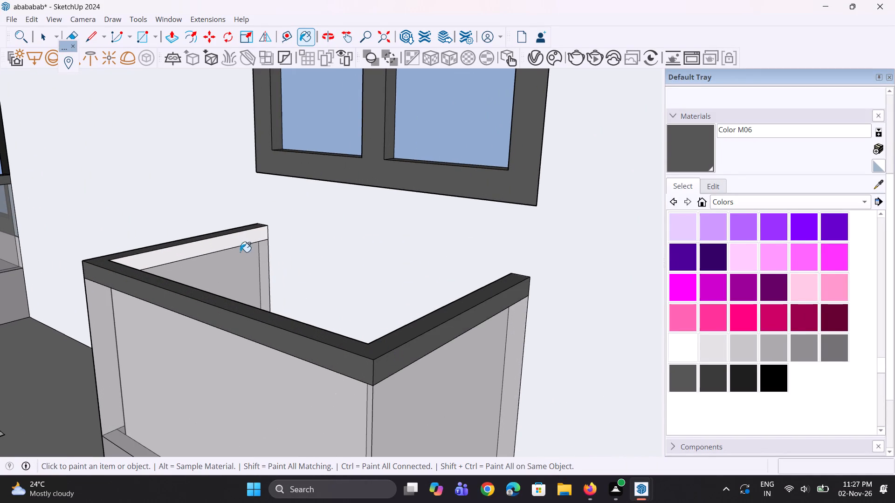
pyautogui.click(232, 241)
pyautogui.moveTo(194, 275); pyautogui.dragTo(499, 397, button='middle')
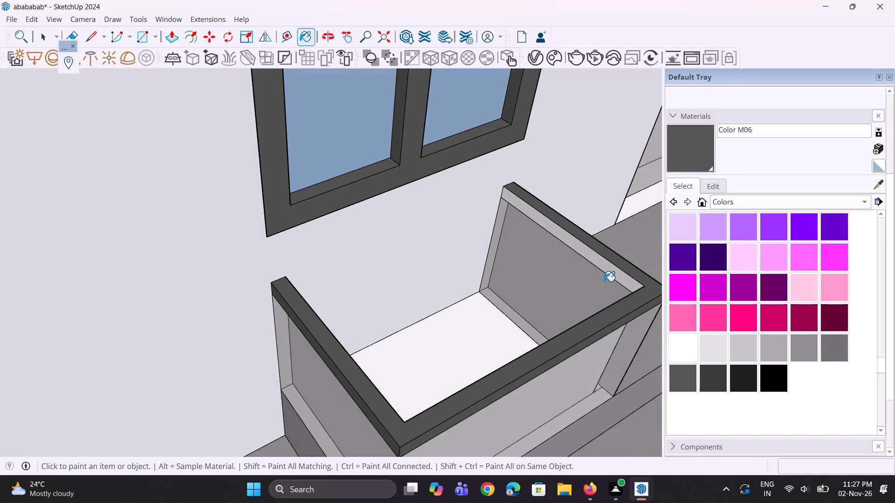
pyautogui.click(608, 271)
# On the small balcony directly above, lowest inside the orange frame, paint the rail's outer side facing the frame's upright and its front with Color M06.
pyautogui.scroll(-5, 387, 371)
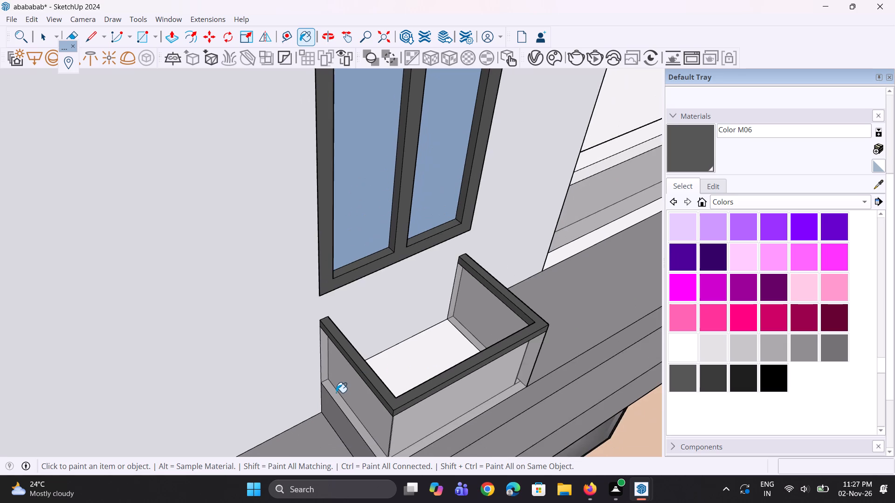
pyautogui.scroll(-11, 336, 393)
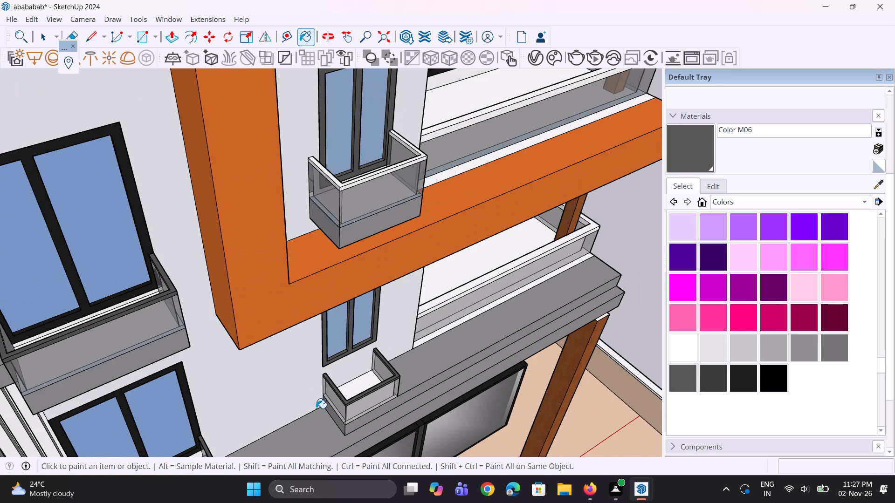
pyautogui.scroll(-4, 316, 409)
pyautogui.scroll(4, 343, 238)
pyautogui.scroll(4, 322, 276)
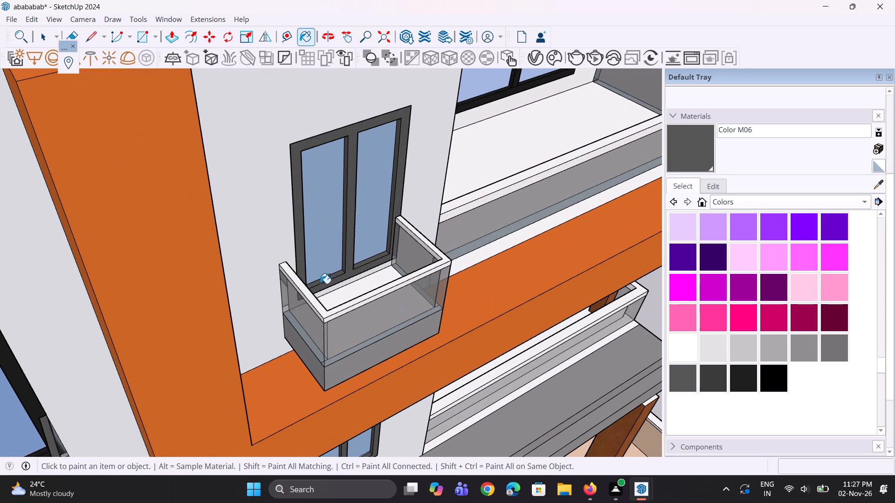
pyautogui.scroll(3, 320, 288)
pyautogui.scroll(4, 299, 322)
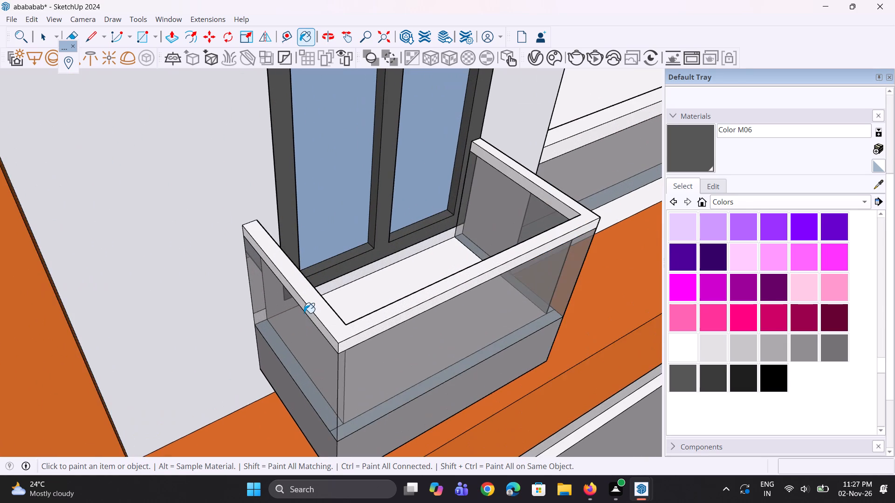
pyautogui.scroll(3, 311, 318)
pyautogui.click(311, 318)
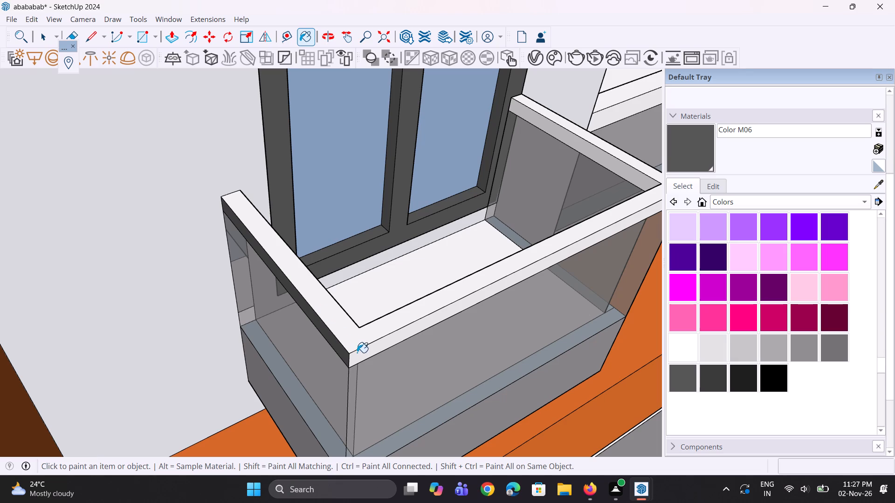
pyautogui.click(358, 352)
# Paint this rail's outer side away from the orange upright, its top and the inner face beside the upright with Color M06.
pyautogui.moveTo(372, 333); pyautogui.dragTo(160, 280, button='middle')
pyautogui.scroll(-6, 161, 279)
pyautogui.scroll(1, 446, 323)
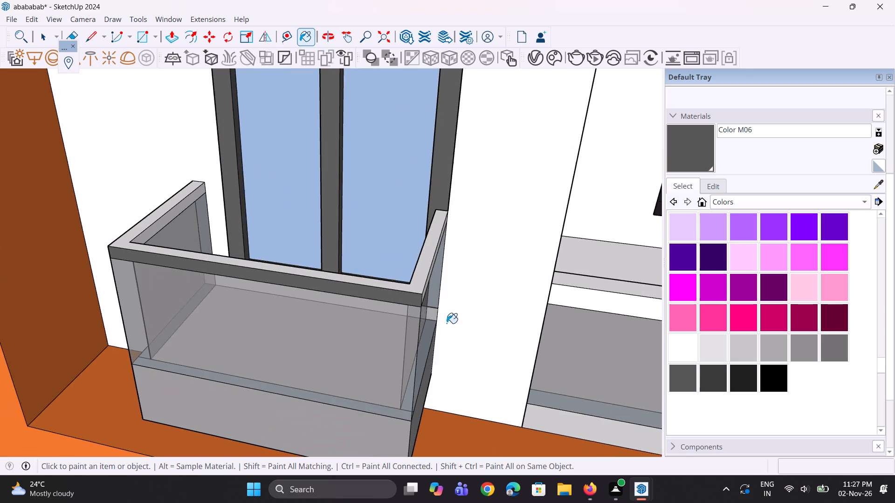
pyautogui.moveTo(447, 323); pyautogui.dragTo(409, 331, button='middle')
pyautogui.scroll(3, 401, 307)
pyautogui.click(390, 298)
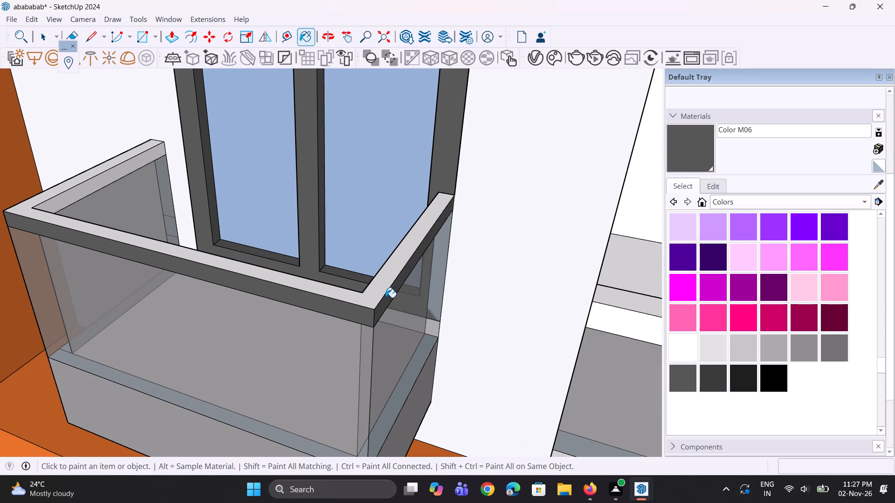
pyautogui.click(380, 293)
pyautogui.scroll(2, 98, 169)
pyautogui.click(105, 182)
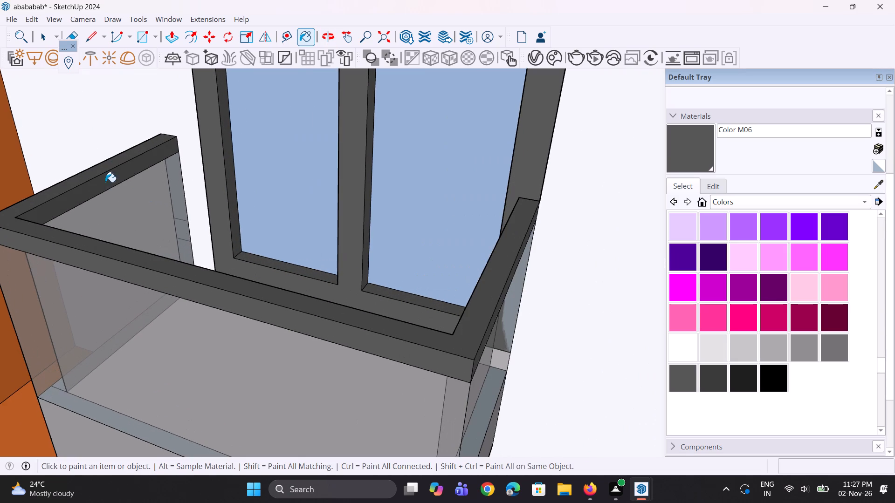
# Paint the remaining inner face, on the rail side away from the orange upright, with Color M06.
pyautogui.moveTo(139, 241); pyautogui.dragTo(452, 271, button='middle')
pyautogui.scroll(-5, 302, 340)
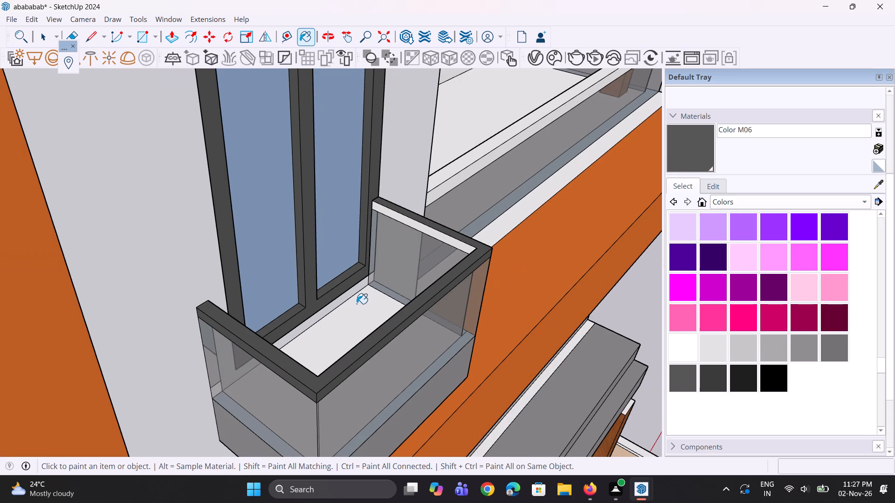
pyautogui.scroll(-4, 348, 349)
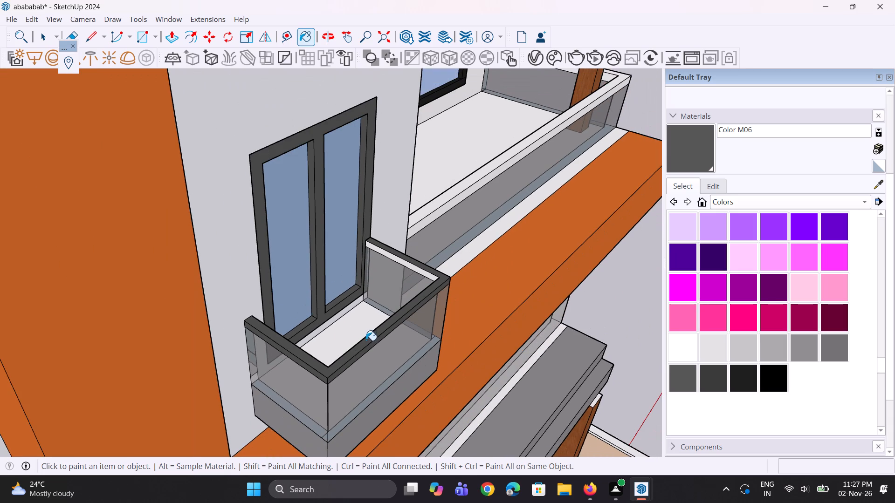
pyautogui.scroll(2, 403, 279)
pyautogui.click(418, 266)
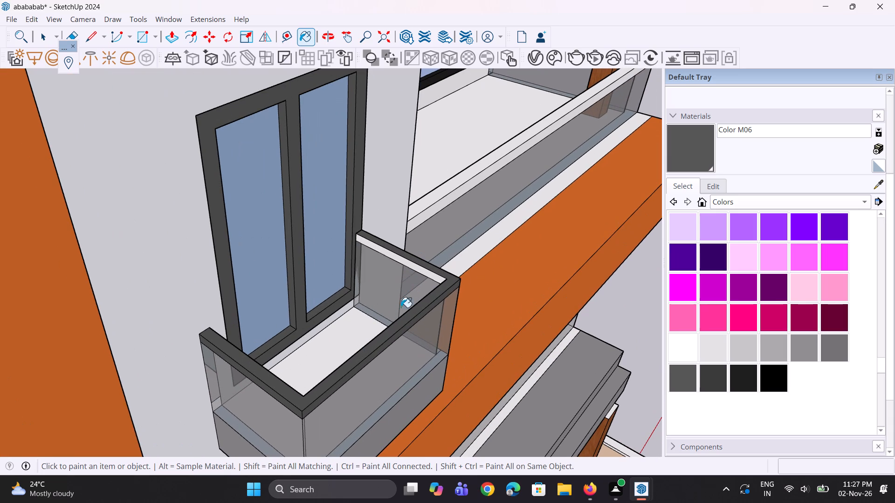
pyautogui.scroll(3, 413, 276)
pyautogui.click(421, 270)
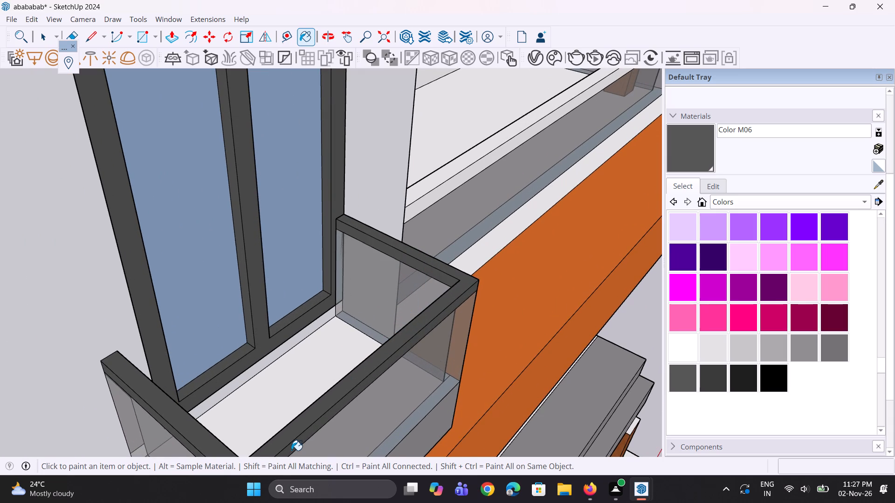
# On the second small balcony up inside the orange frame, paint the rail's outer side facing the slats, front and top with Color M06.
pyautogui.scroll(-9, 291, 450)
pyautogui.scroll(1, 291, 450)
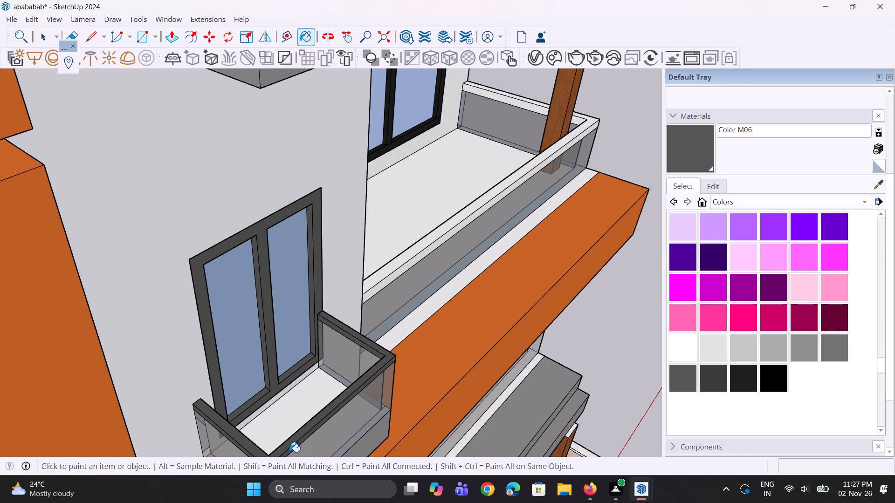
pyautogui.scroll(-7, 392, 386)
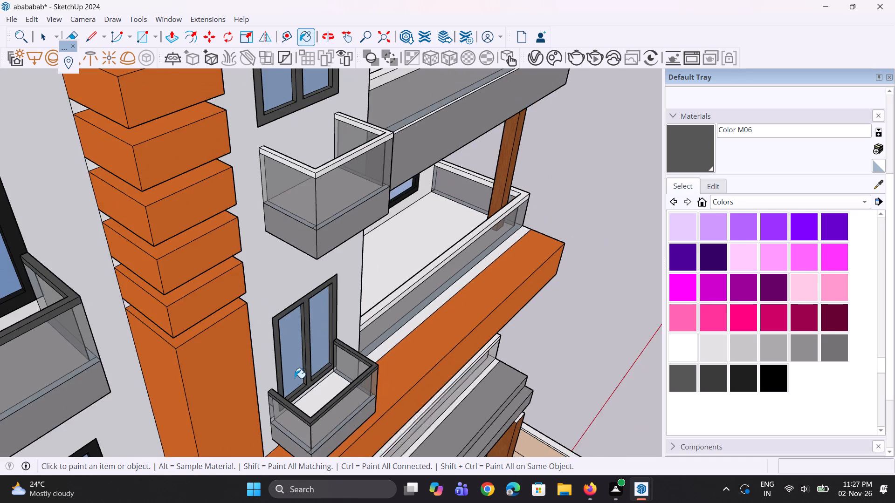
pyautogui.scroll(-5, 295, 378)
pyautogui.moveTo(378, 351); pyautogui.dragTo(331, 314, button='middle')
pyautogui.scroll(-12, 326, 359)
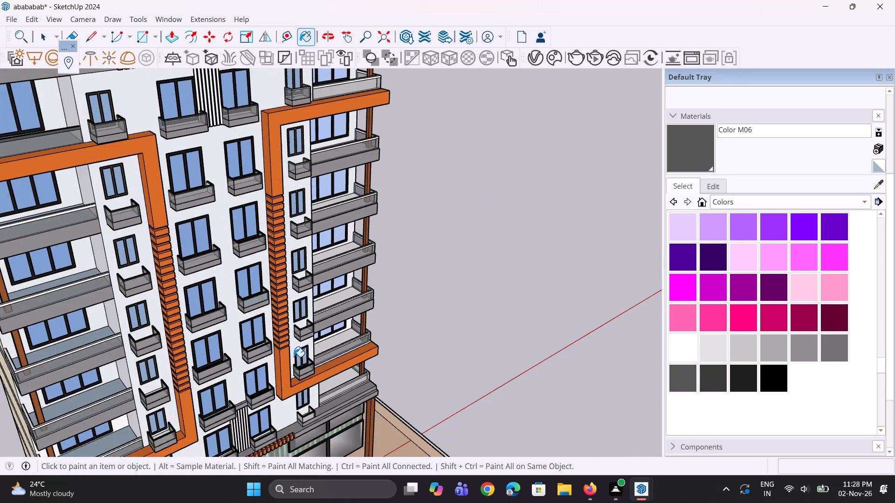
pyautogui.scroll(-2, 294, 357)
pyautogui.scroll(5, 319, 334)
pyautogui.scroll(5, 252, 347)
pyautogui.scroll(9, 306, 320)
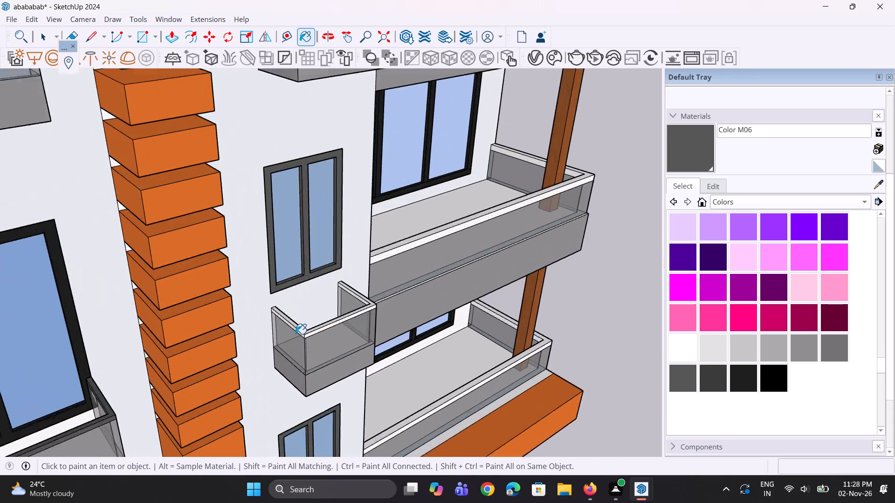
pyautogui.scroll(6, 296, 334)
pyautogui.click(303, 332)
pyautogui.scroll(6, 306, 336)
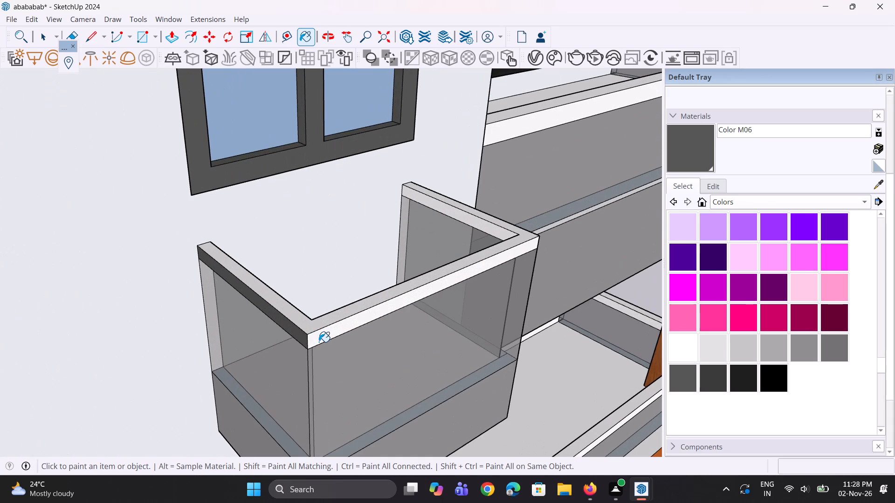
pyautogui.scroll(2, 320, 342)
pyautogui.click(326, 333)
pyautogui.click(309, 326)
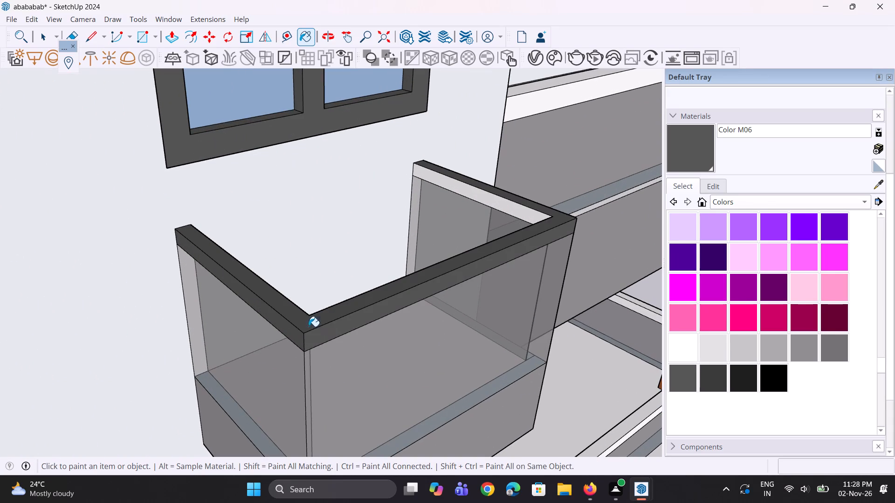
# Paint this second rail's inner faces on both sides and its outer side away from the slats with Color M06.
pyautogui.click(508, 209)
pyautogui.moveTo(505, 213); pyautogui.dragTo(423, 229, button='middle')
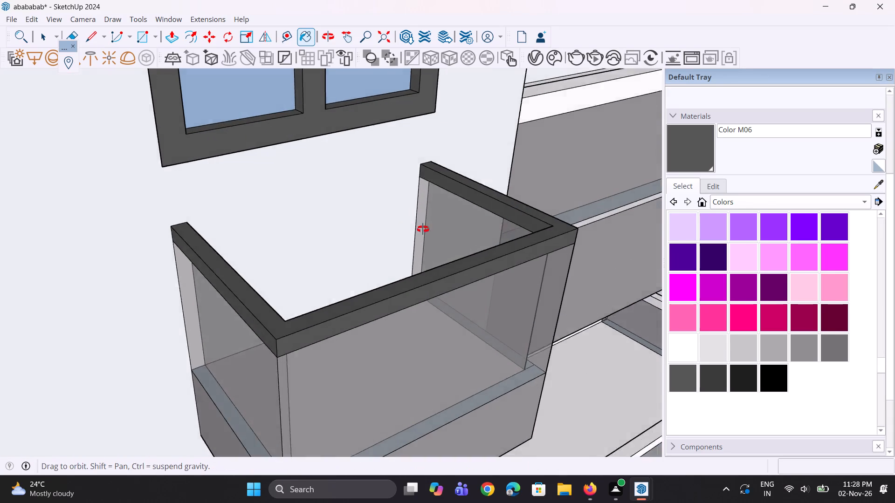
pyautogui.moveTo(423, 229); pyautogui.dragTo(173, 229, button='middle')
pyautogui.scroll(2, 150, 203)
pyautogui.click(150, 203)
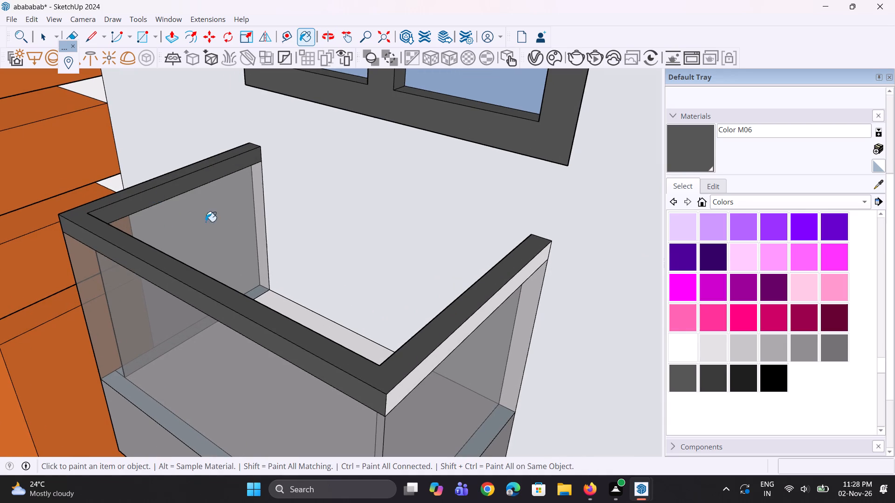
pyautogui.click(441, 347)
# On the third small balcony up inside the orange frame, paint the rail's front, top and outer side facing the slats with Color M06.
pyautogui.moveTo(337, 350); pyautogui.dragTo(614, 323, button='middle')
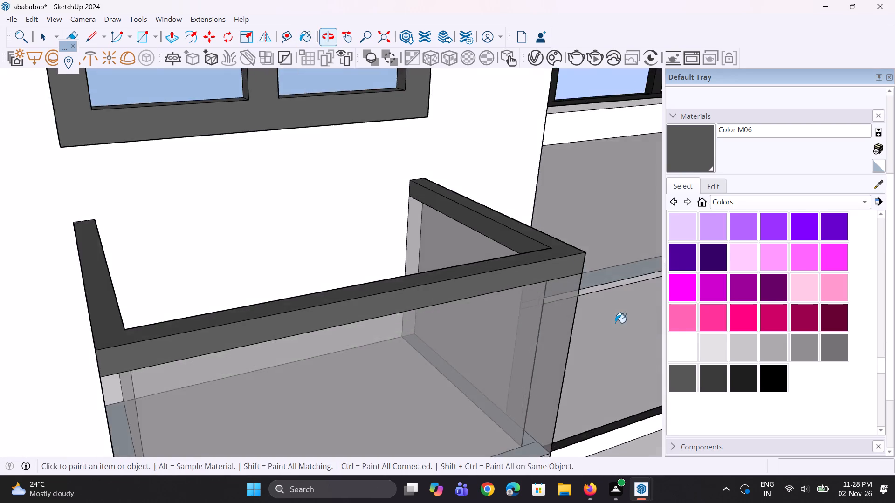
pyautogui.scroll(-6, 611, 327)
pyautogui.moveTo(350, 326); pyautogui.dragTo(433, 306, button='middle')
pyautogui.scroll(-6, 272, 350)
pyautogui.scroll(-6, 232, 347)
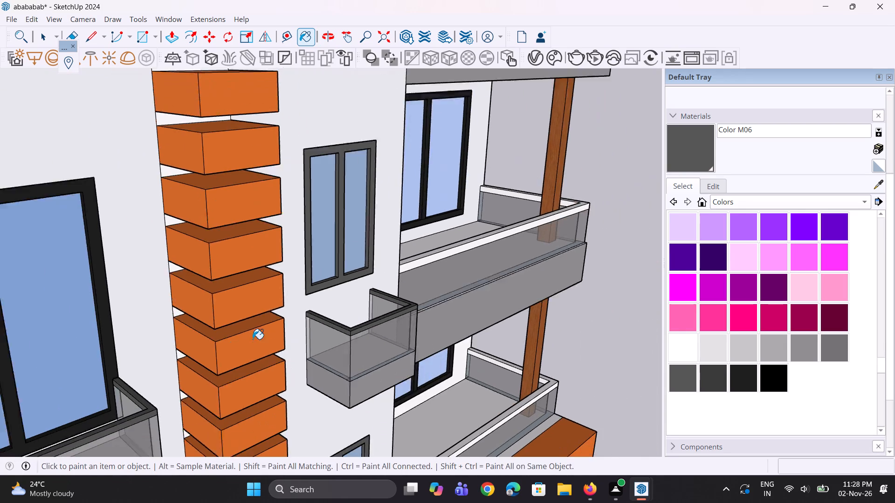
pyautogui.moveTo(489, 301); pyautogui.dragTo(354, 332, button='middle')
pyautogui.scroll(-11, 308, 342)
pyautogui.scroll(5, 296, 206)
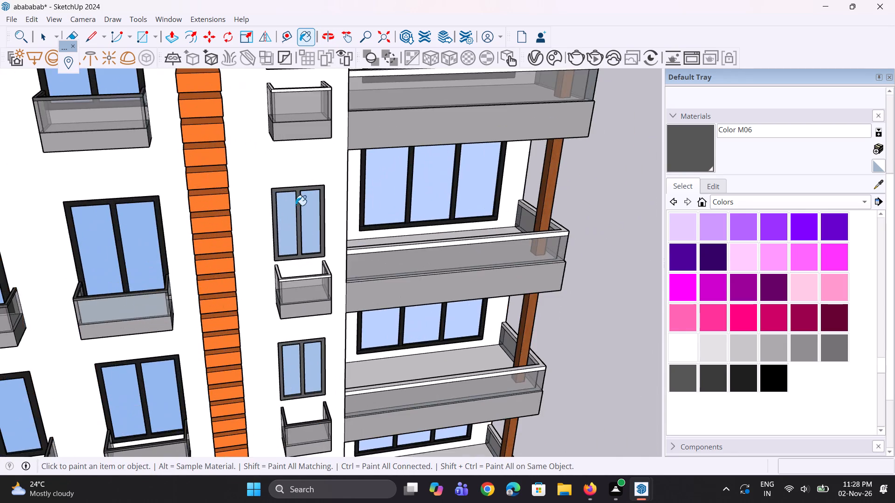
pyautogui.scroll(15, 283, 272)
pyautogui.click(277, 289)
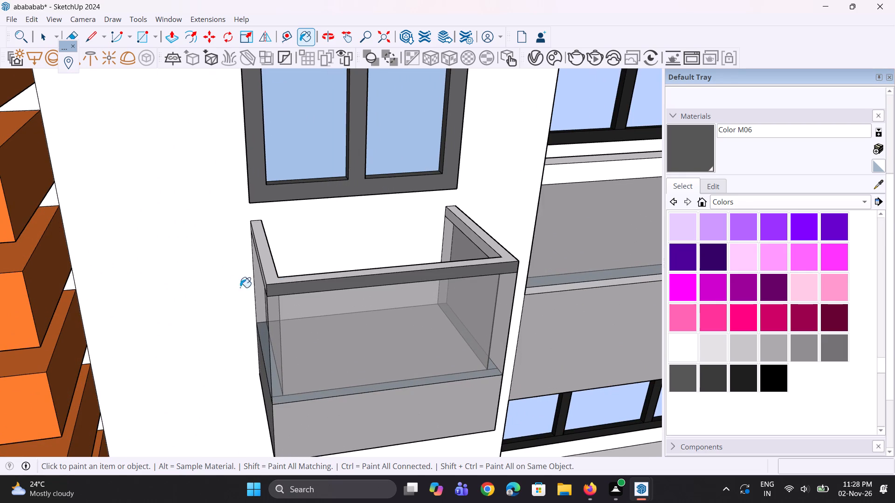
pyautogui.moveTo(245, 287); pyautogui.dragTo(308, 287, button='middle')
pyautogui.click(311, 273)
pyautogui.scroll(8, 310, 283)
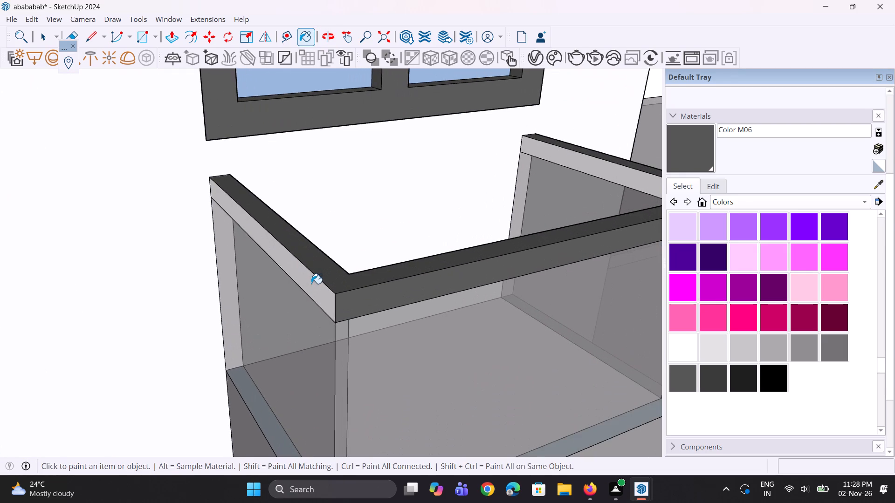
pyautogui.click(311, 284)
# Paint this third rail's outer side away from the slats and the inner faces of both sides with Color M06.
pyautogui.moveTo(352, 281); pyautogui.dragTo(283, 289, button='middle')
pyautogui.scroll(-6, 200, 246)
pyautogui.moveTo(458, 279); pyautogui.dragTo(287, 290, button='middle')
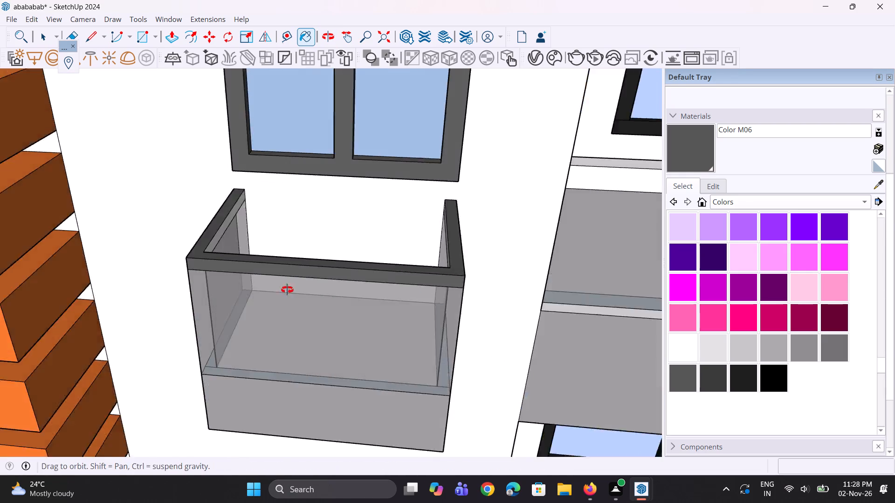
pyautogui.moveTo(287, 290); pyautogui.dragTo(257, 281, button='middle')
pyautogui.scroll(3, 387, 273)
pyautogui.click(403, 286)
pyautogui.scroll(-5, 290, 279)
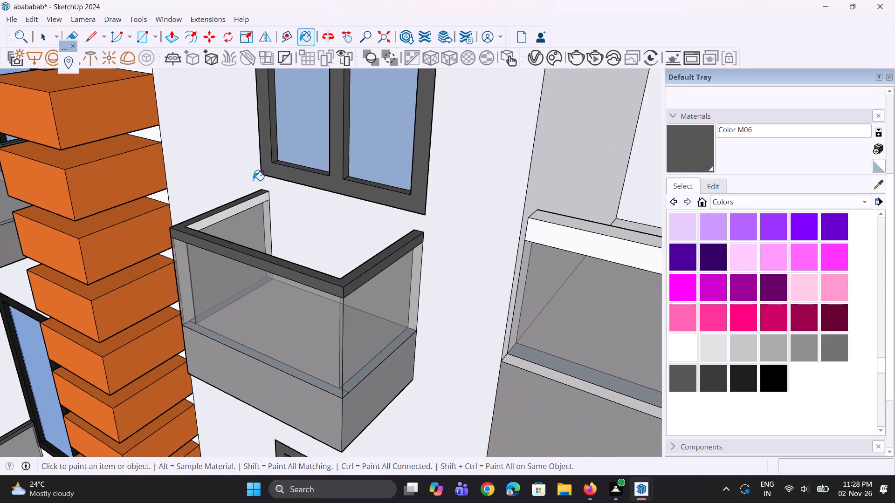
pyautogui.scroll(6, 244, 196)
pyautogui.click(248, 212)
pyautogui.moveTo(323, 279); pyautogui.dragTo(467, 293, button='middle')
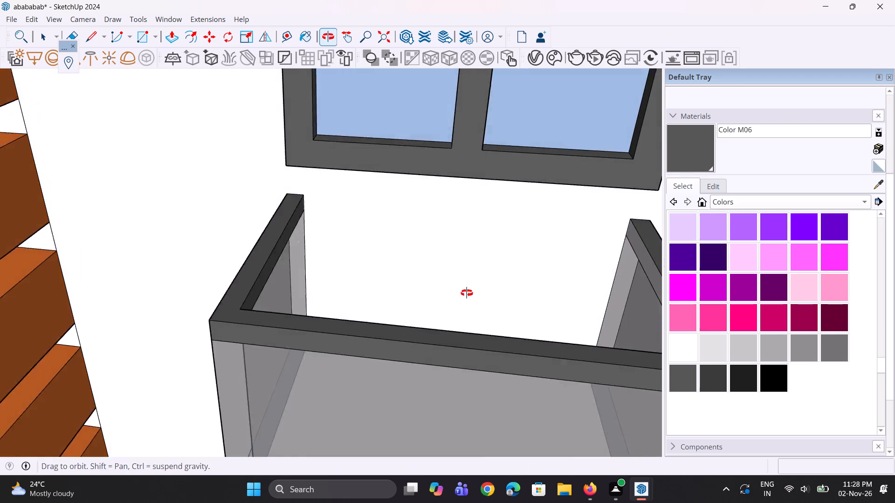
pyautogui.moveTo(467, 293); pyautogui.dragTo(485, 292, button='middle')
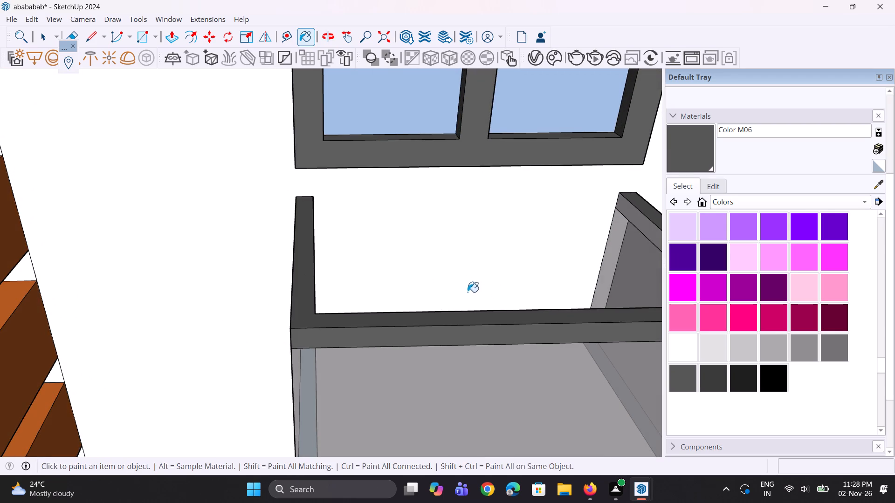
pyautogui.click(635, 224)
pyautogui.scroll(-5, 414, 304)
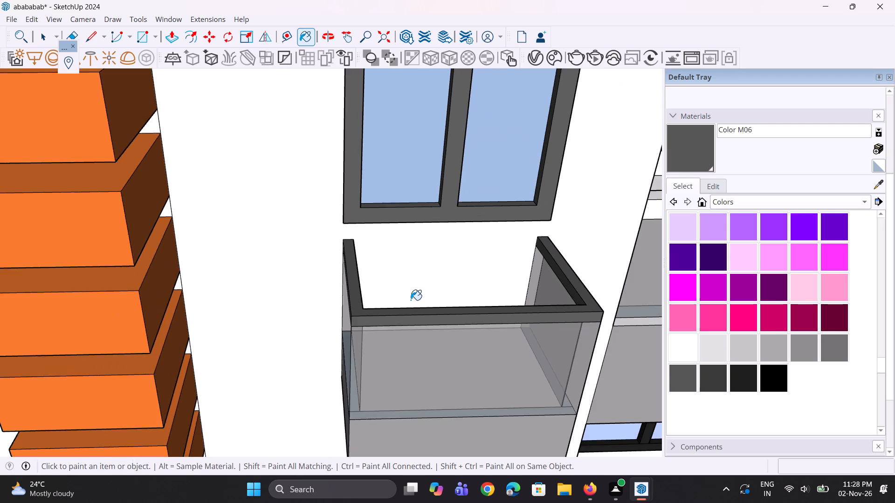
pyautogui.scroll(-5, 411, 300)
pyautogui.scroll(-11, 297, 290)
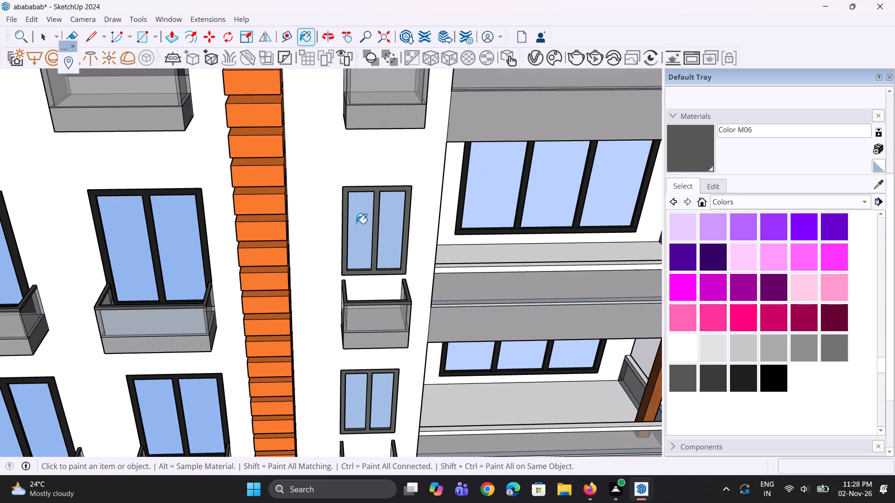
# On the fourth small balcony up inside the orange frame, paint the rail's top, outer side facing the slats and front with Color M06.
pyautogui.scroll(-10, 351, 344)
pyautogui.scroll(8, 356, 216)
pyautogui.scroll(2, 352, 271)
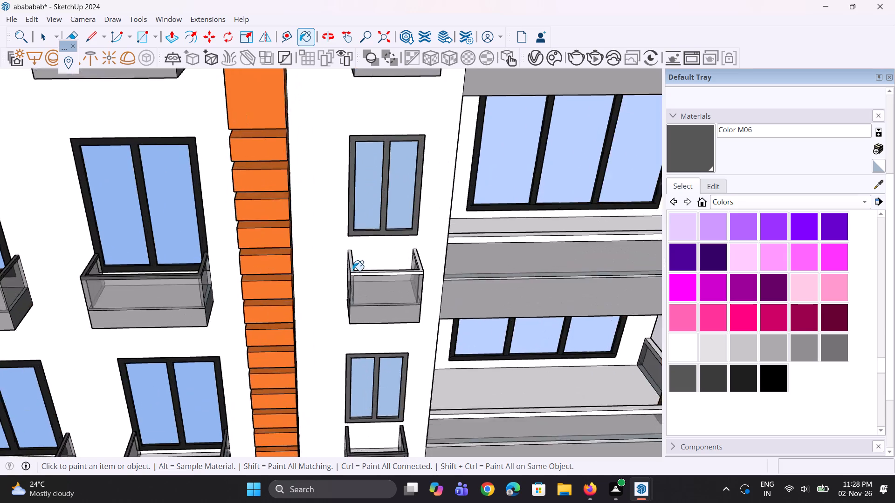
pyautogui.scroll(7, 353, 271)
pyautogui.click(352, 273)
pyautogui.moveTo(346, 286); pyautogui.dragTo(380, 279, button='middle')
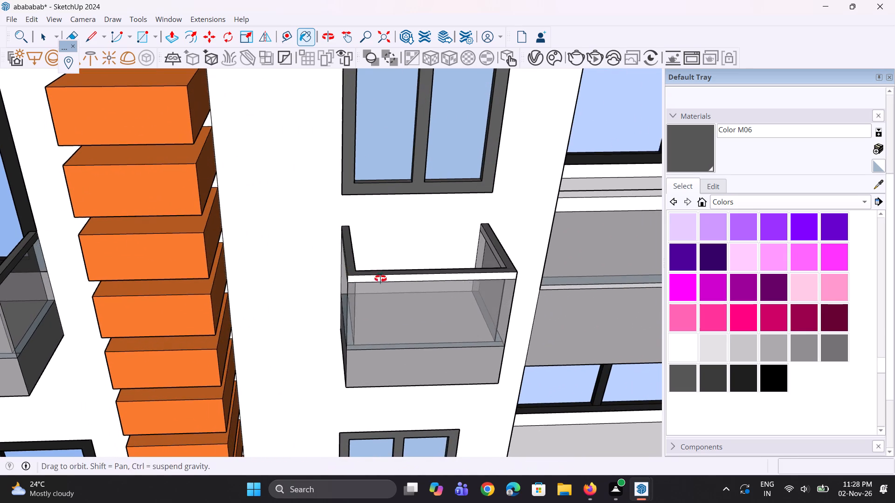
pyautogui.moveTo(380, 279); pyautogui.dragTo(383, 278, button='middle')
pyautogui.scroll(6, 356, 268)
pyautogui.click(360, 267)
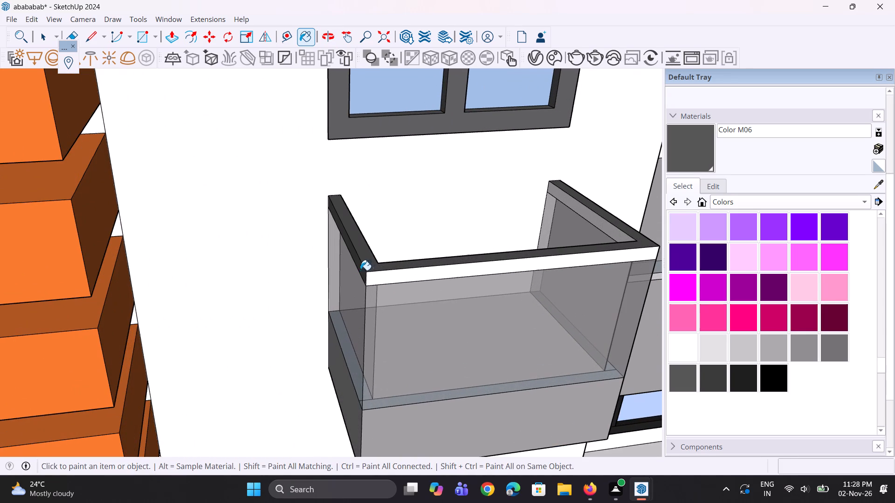
pyautogui.click(373, 274)
# Paint this fourth rail's outer side away from the slats and its inner faces with Color M06.
pyautogui.scroll(-5, 332, 279)
pyautogui.moveTo(496, 236); pyautogui.dragTo(245, 232, button='middle')
pyautogui.scroll(4, 392, 302)
pyautogui.click(404, 330)
pyautogui.scroll(2, 226, 216)
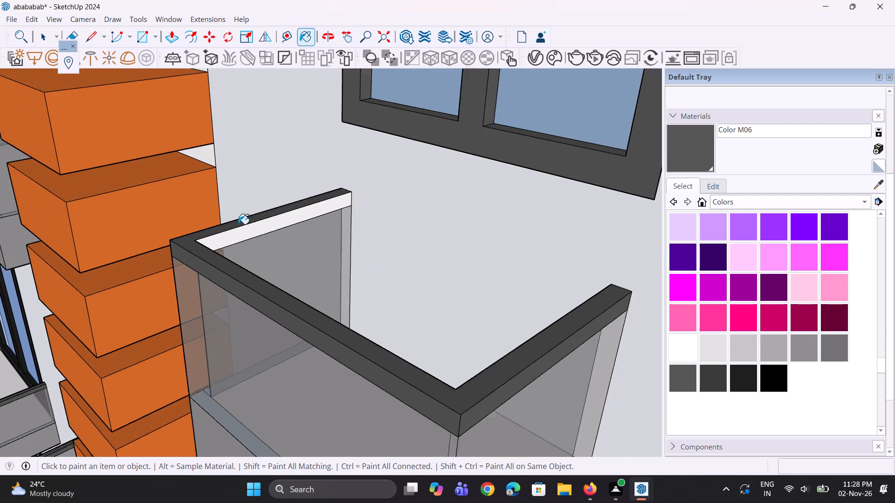
pyautogui.scroll(1, 238, 224)
pyautogui.moveTo(263, 249); pyautogui.dragTo(104, 278, button='middle')
pyautogui.click(81, 290)
pyautogui.moveTo(81, 290); pyautogui.dragTo(116, 294, button='middle')
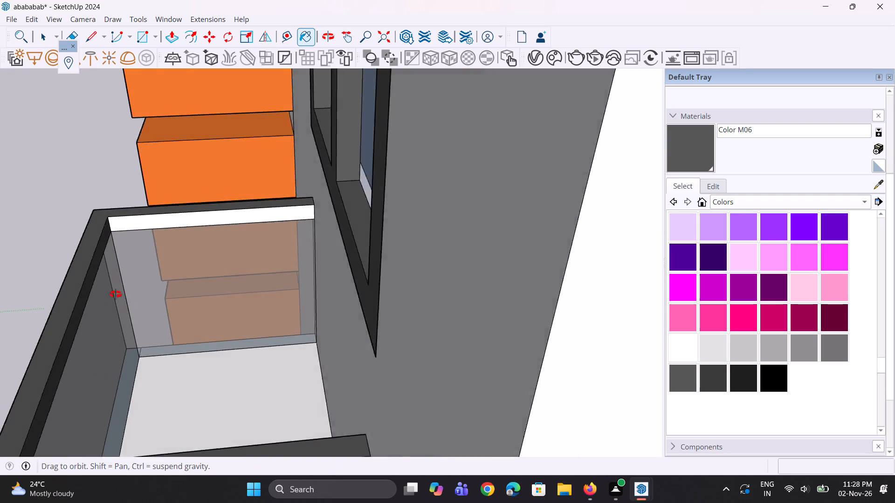
pyautogui.moveTo(116, 294); pyautogui.dragTo(228, 293, button='middle')
pyautogui.click(232, 257)
pyautogui.moveTo(219, 285); pyautogui.dragTo(491, 297, button='middle')
pyautogui.scroll(-8, 296, 333)
pyautogui.scroll(3, 470, 290)
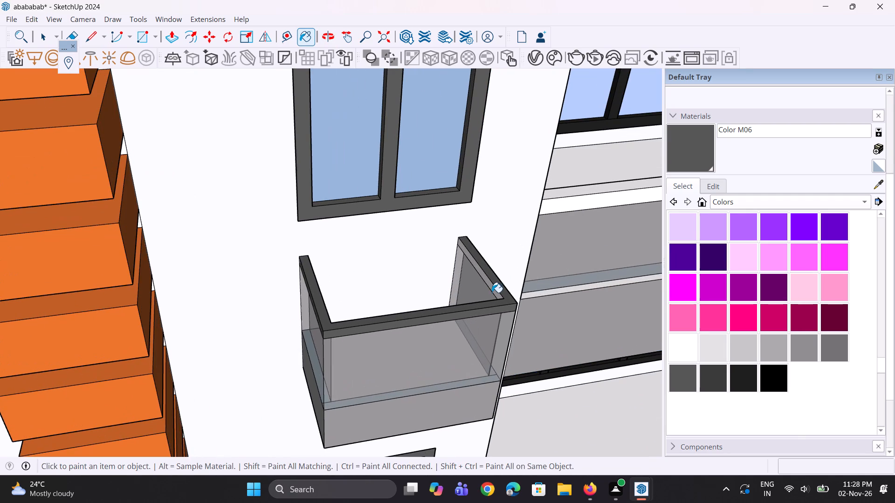
pyautogui.click(496, 294)
# On the topmost small balcony inside the orange frame, paint the rail's top, front and outer side facing the frame's upright with Color M06.
pyautogui.moveTo(503, 292); pyautogui.dragTo(380, 307, button='middle')
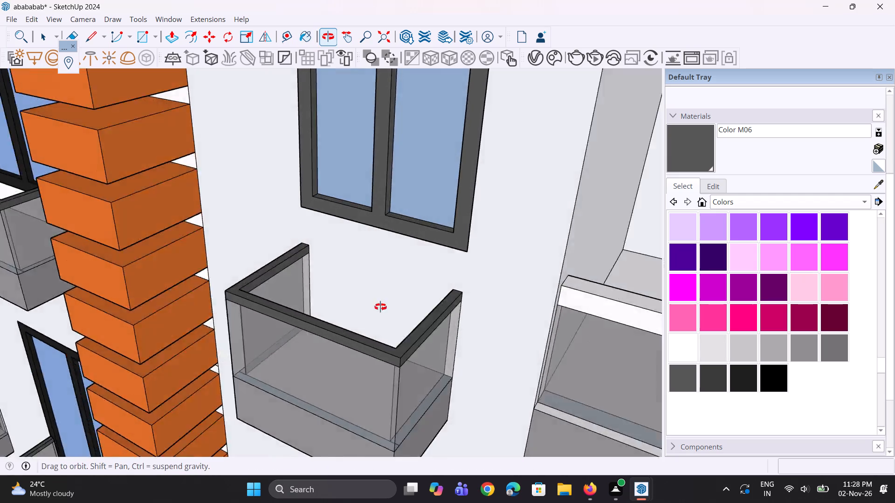
pyautogui.moveTo(380, 307); pyautogui.dragTo(403, 308, button='middle')
pyautogui.scroll(-17, 395, 409)
pyautogui.scroll(2, 430, 225)
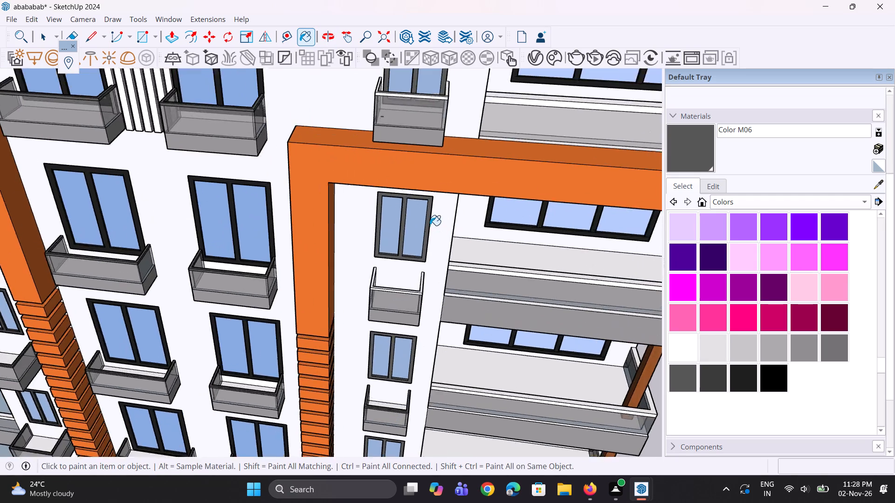
pyautogui.scroll(3, 430, 225)
pyautogui.scroll(5, 417, 283)
pyautogui.scroll(8, 418, 330)
pyautogui.click(416, 344)
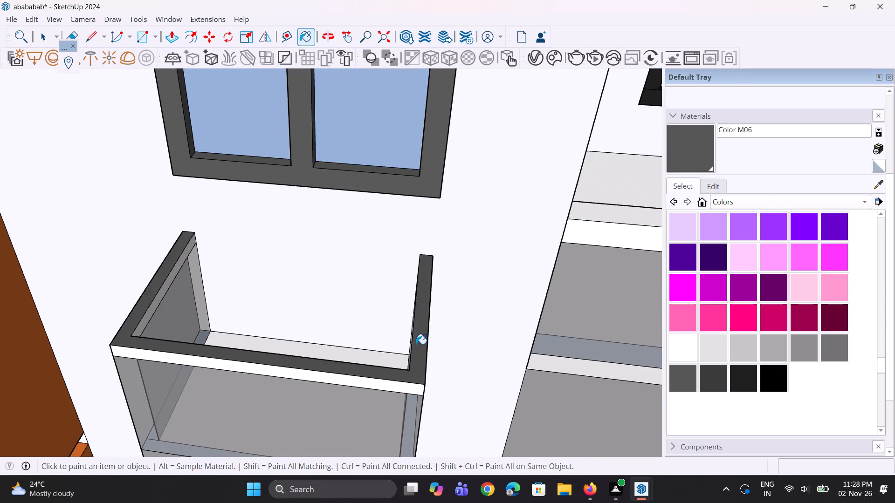
pyautogui.scroll(-6, 407, 315)
pyautogui.moveTo(376, 360); pyautogui.dragTo(397, 324, button='middle')
pyautogui.scroll(4, 399, 322)
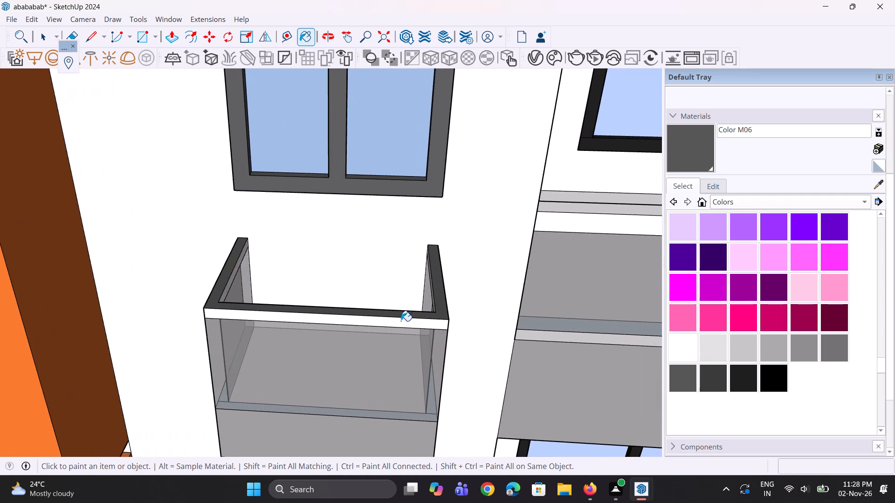
pyautogui.scroll(3, 401, 321)
pyautogui.click(401, 320)
pyautogui.moveTo(246, 298); pyautogui.dragTo(437, 281, button='middle')
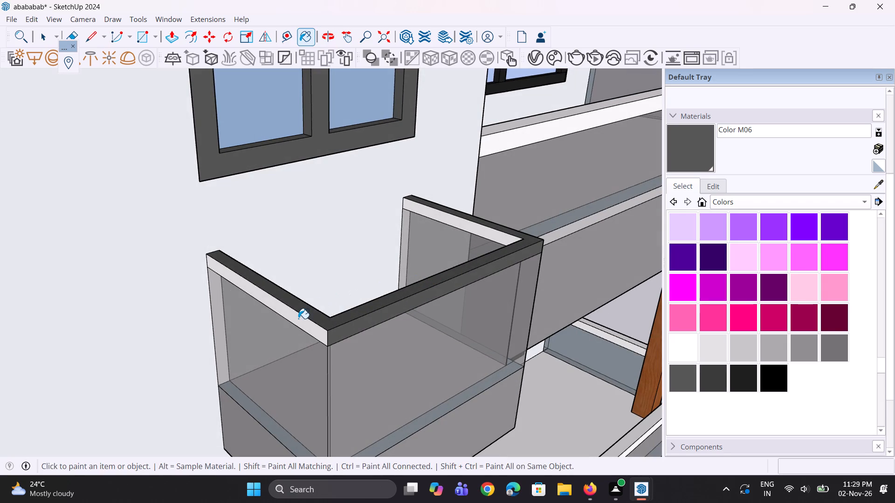
pyautogui.click(298, 319)
# Paint this topmost rail's outer side away from the frame's upright and the inner faces of both sides with Color M06.
pyautogui.moveTo(426, 296); pyautogui.dragTo(210, 288, button='middle')
pyautogui.scroll(-5, 259, 299)
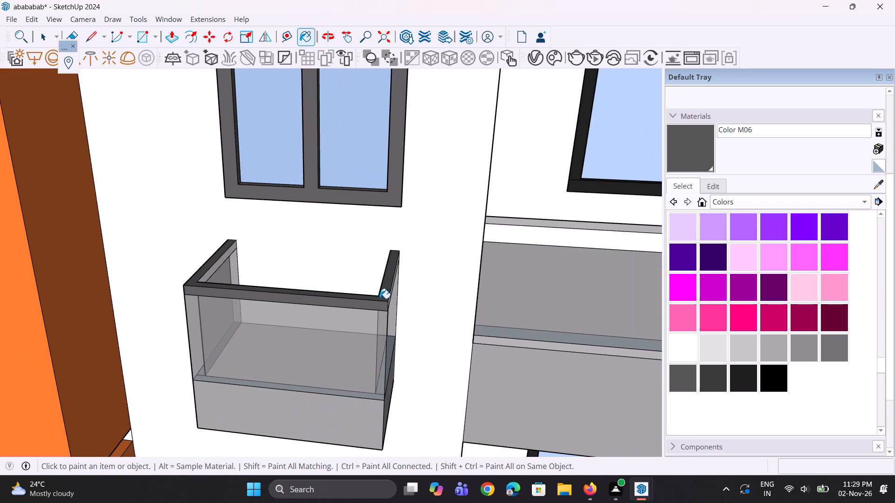
pyautogui.moveTo(379, 299); pyautogui.dragTo(250, 279, button='middle')
pyautogui.scroll(3, 329, 298)
pyautogui.click(327, 285)
pyautogui.click(329, 293)
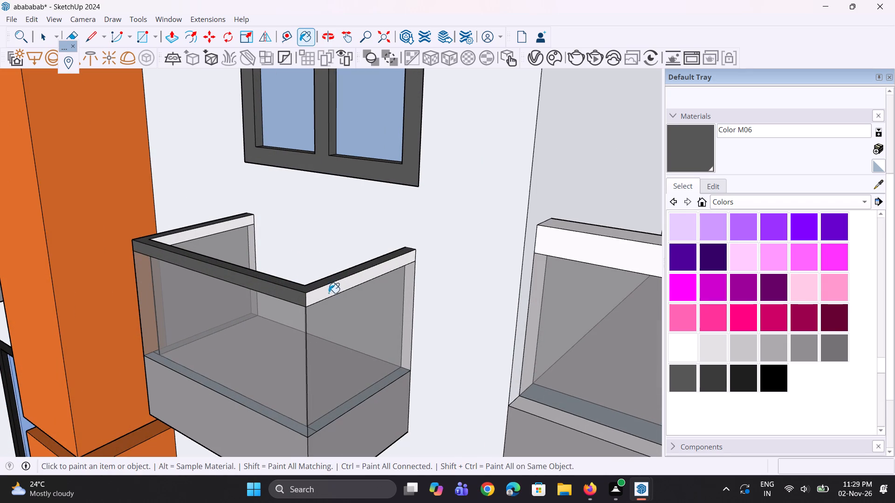
pyautogui.moveTo(235, 270); pyautogui.dragTo(536, 323, button='middle')
pyautogui.scroll(2, 481, 263)
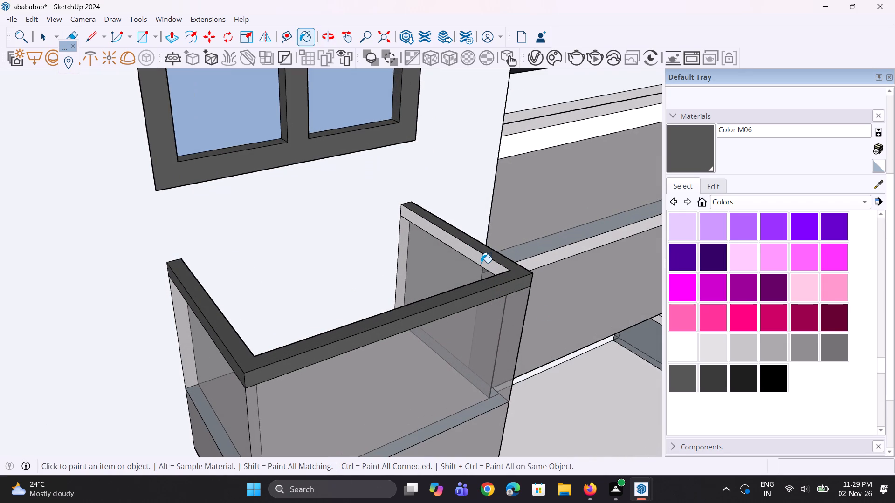
pyautogui.click(481, 263)
pyautogui.moveTo(433, 265); pyautogui.dragTo(265, 271, button='middle')
pyautogui.scroll(1, 267, 269)
pyautogui.scroll(-6, 311, 275)
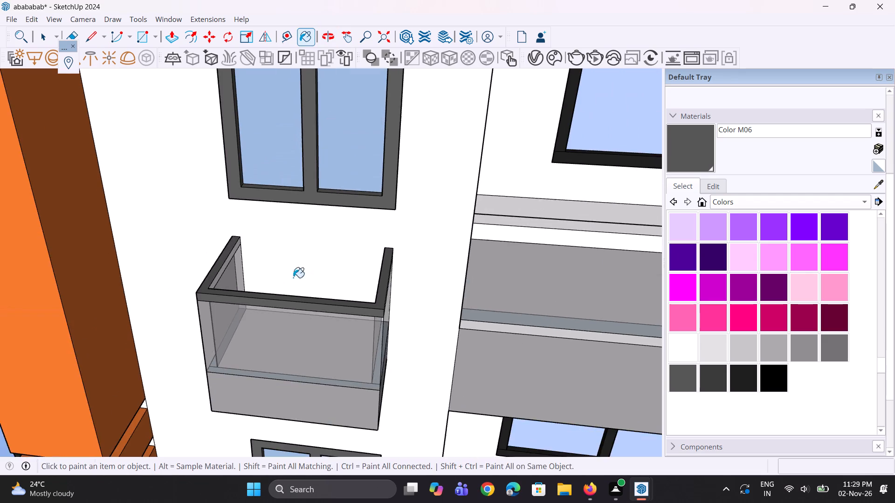
pyautogui.moveTo(245, 282); pyautogui.dragTo(184, 296, button='middle')
pyautogui.scroll(5, 181, 282)
pyautogui.click(191, 272)
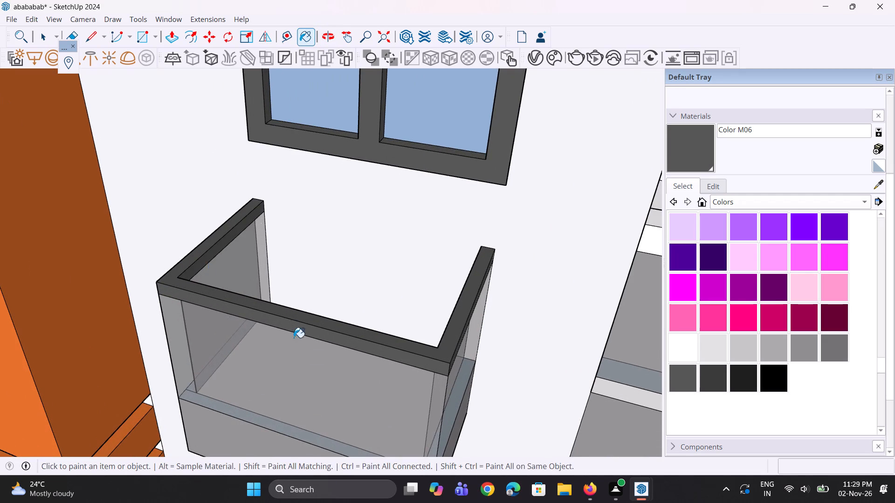
# On the small balcony above the orange frame's beam, paint the rail's front and outer side facing the building's centre with Color M06.
pyautogui.scroll(-4, 332, 381)
pyautogui.scroll(-7, 376, 396)
pyautogui.moveTo(377, 378); pyautogui.dragTo(435, 348, button='middle')
pyautogui.scroll(-7, 373, 332)
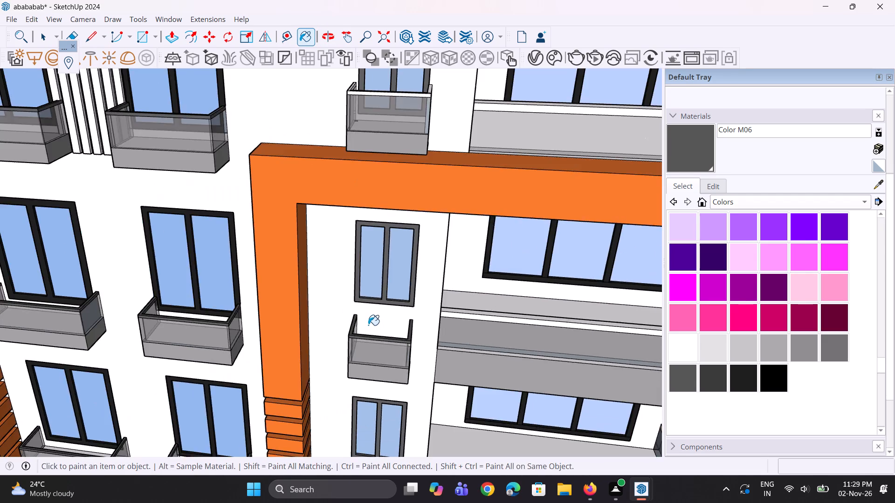
pyautogui.scroll(-11, 368, 325)
pyautogui.scroll(4, 324, 235)
pyautogui.scroll(7, 432, 238)
pyautogui.scroll(4, 392, 288)
pyautogui.scroll(2, 325, 297)
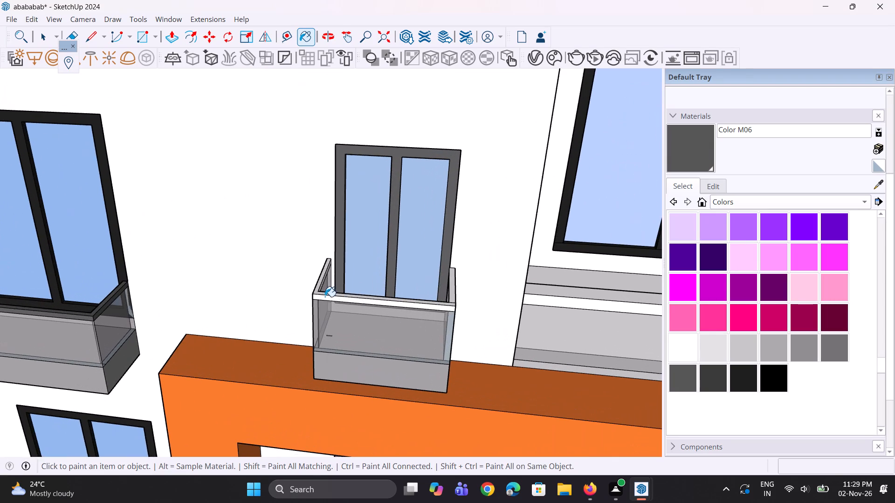
pyautogui.scroll(7, 317, 291)
pyautogui.click(323, 298)
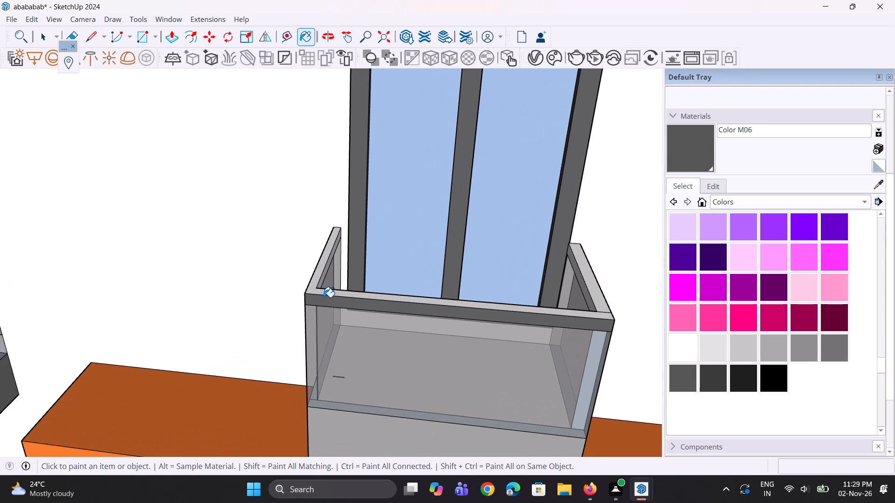
pyautogui.moveTo(306, 289); pyautogui.dragTo(461, 281, button='middle')
pyautogui.scroll(1, 379, 290)
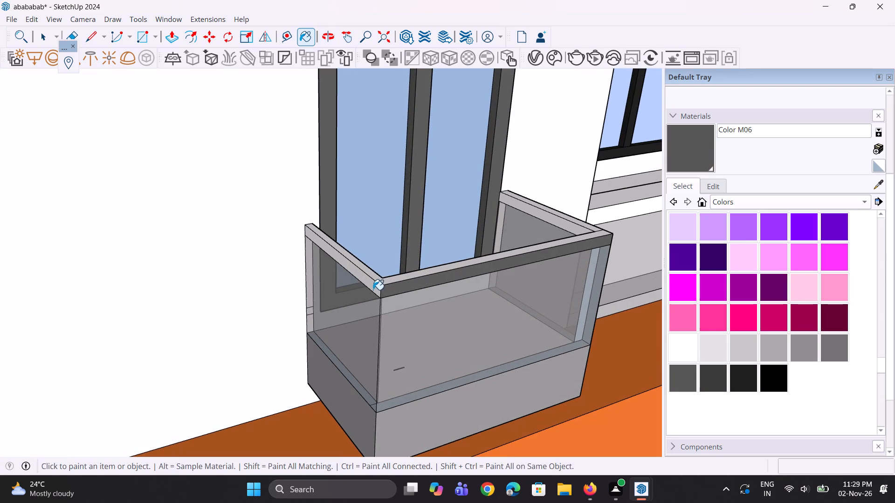
pyautogui.click(371, 290)
# Paint this upper rail's other outer side, including its corner piece, and the rail's top with Color M06.
pyautogui.moveTo(527, 268); pyautogui.dragTo(339, 269, button='middle')
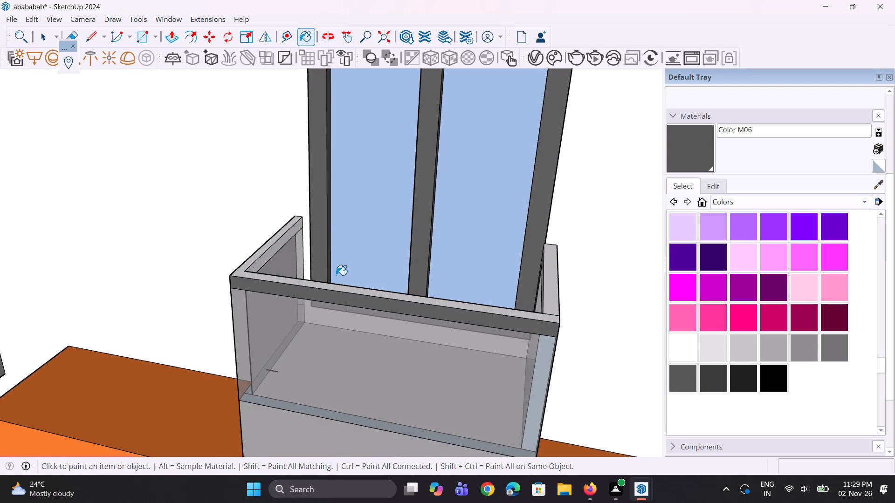
pyautogui.scroll(-5, 336, 275)
pyautogui.scroll(6, 459, 309)
pyautogui.click(452, 290)
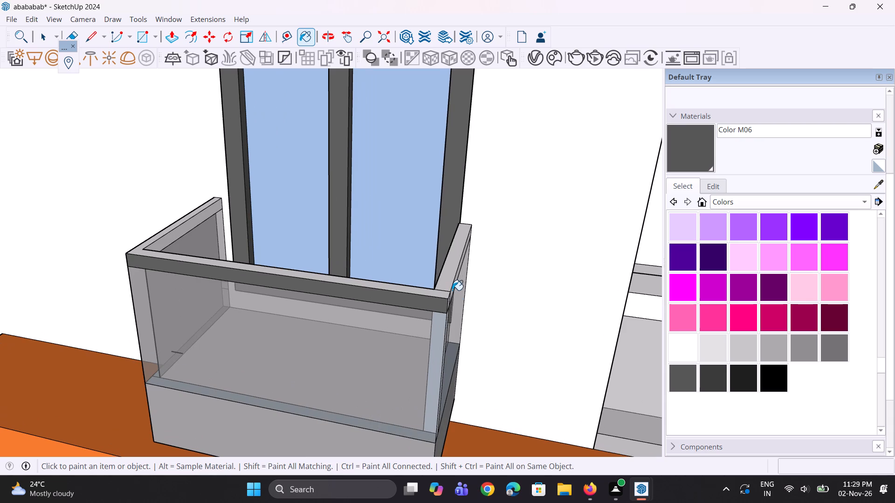
pyautogui.moveTo(403, 293); pyautogui.dragTo(305, 267, button='middle')
pyautogui.scroll(3, 361, 287)
pyautogui.click(366, 294)
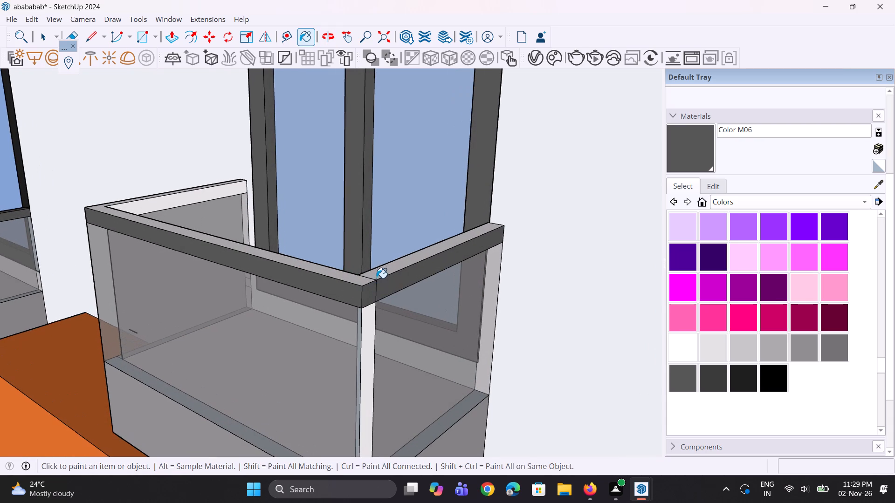
pyautogui.click(377, 276)
pyautogui.click(353, 283)
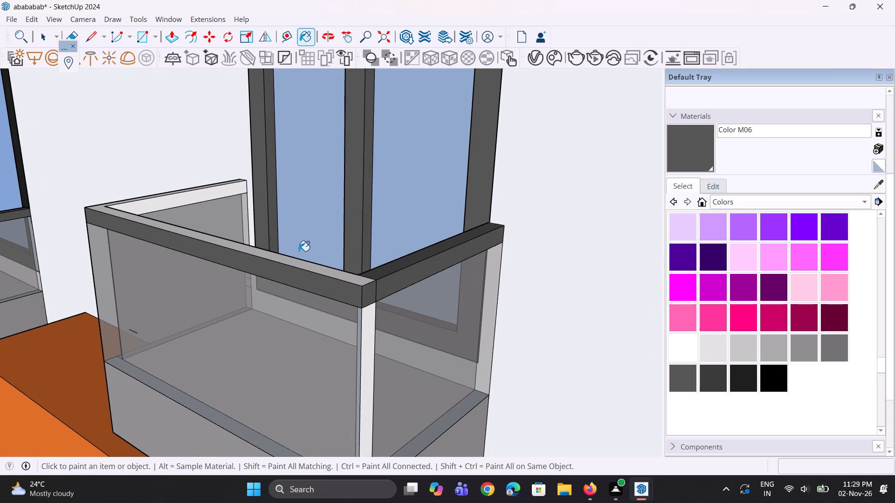
pyautogui.click(312, 269)
pyautogui.moveTo(294, 253); pyautogui.dragTo(303, 259, button='middle')
# Erase the two stray edges at the front corner of this upper balcony's rail, one on the outer side and one on top.
pyautogui.scroll(1, 378, 306)
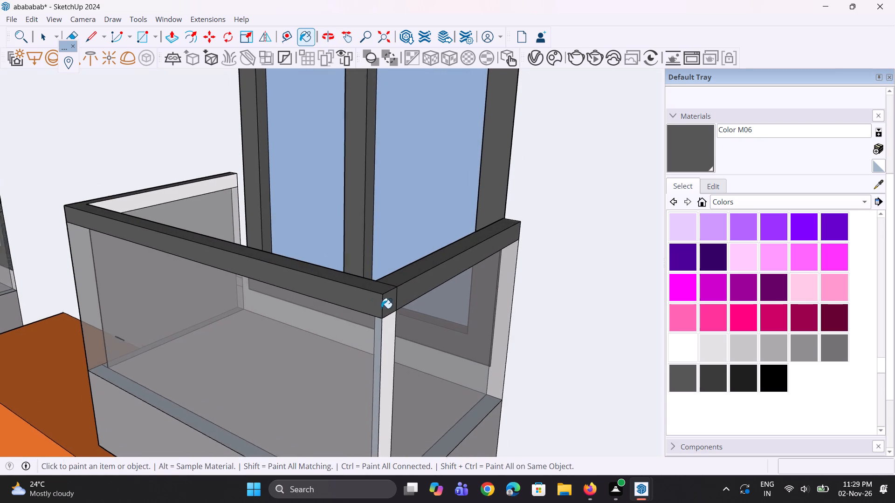
pyautogui.scroll(4, 381, 308)
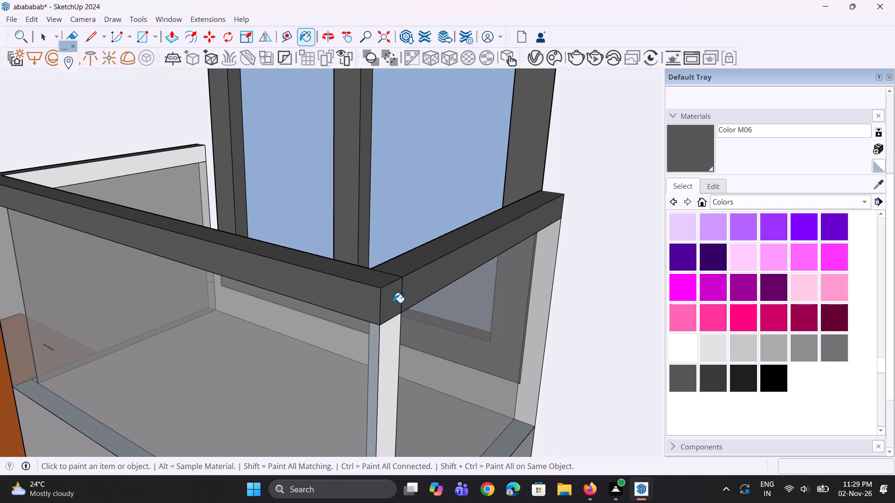
pyautogui.press('e')
pyautogui.scroll(2, 393, 303)
pyautogui.click(403, 294)
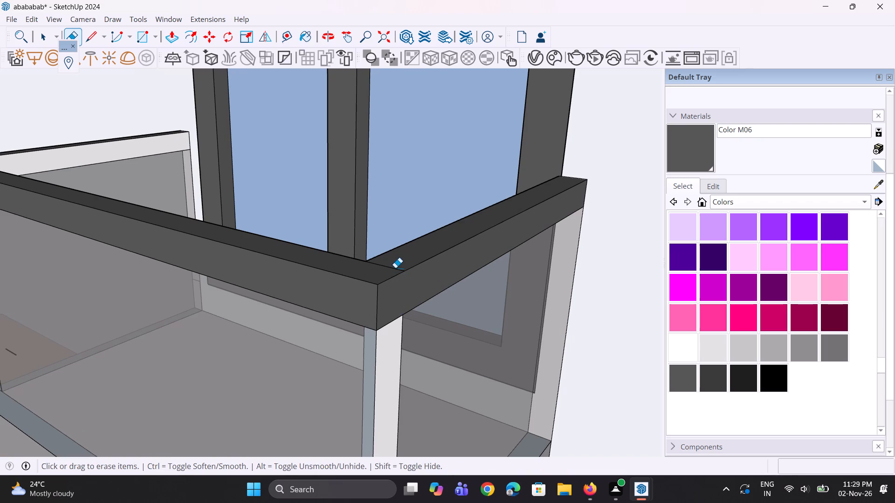
pyautogui.click(395, 268)
pyautogui.moveTo(399, 269); pyautogui.dragTo(573, 458, button='middle')
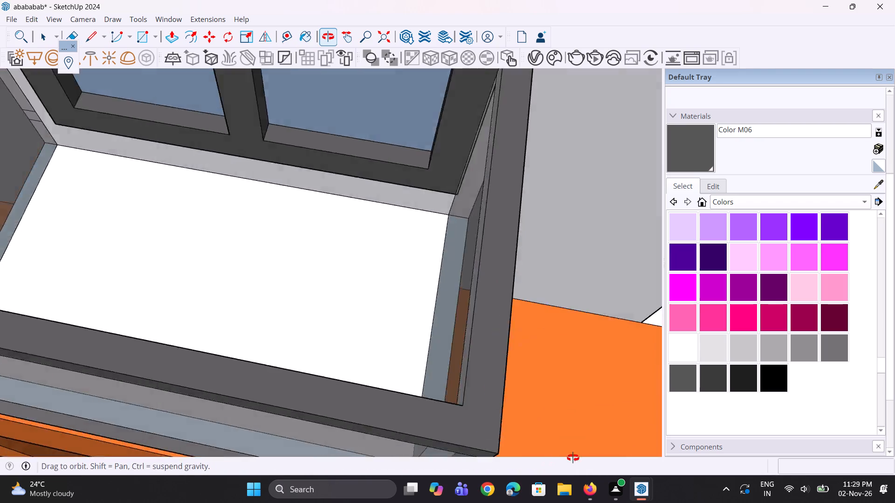
pyautogui.moveTo(573, 458); pyautogui.dragTo(447, 318, button='middle')
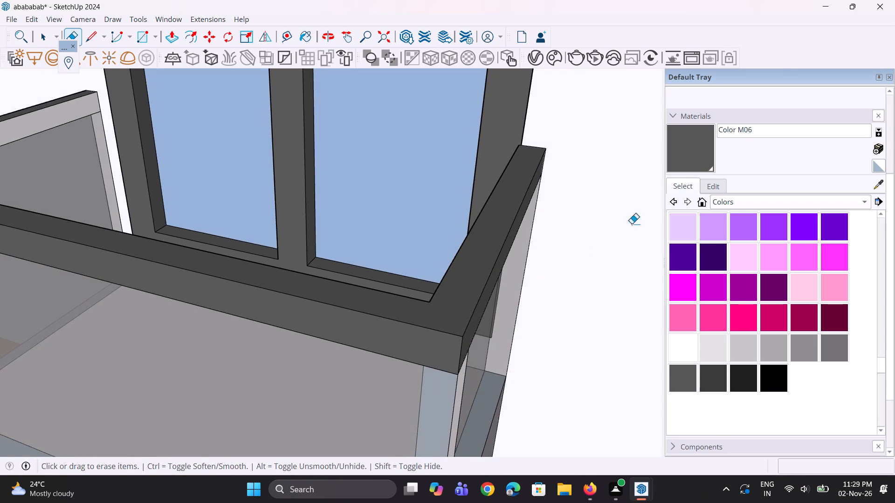
# Paint the inner face of this rail's side nearest the building's centre with Color M06.
pyautogui.click(682, 164)
pyautogui.scroll(-5, 487, 399)
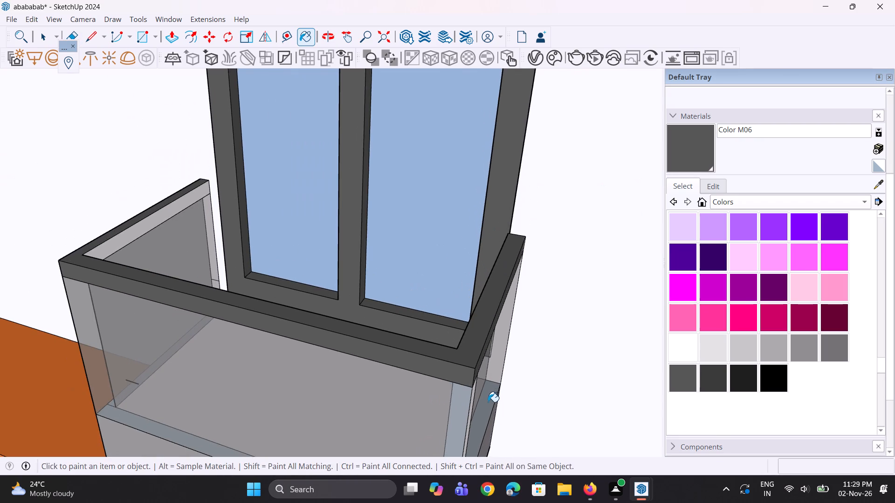
pyautogui.scroll(2, 275, 254)
pyautogui.click(161, 195)
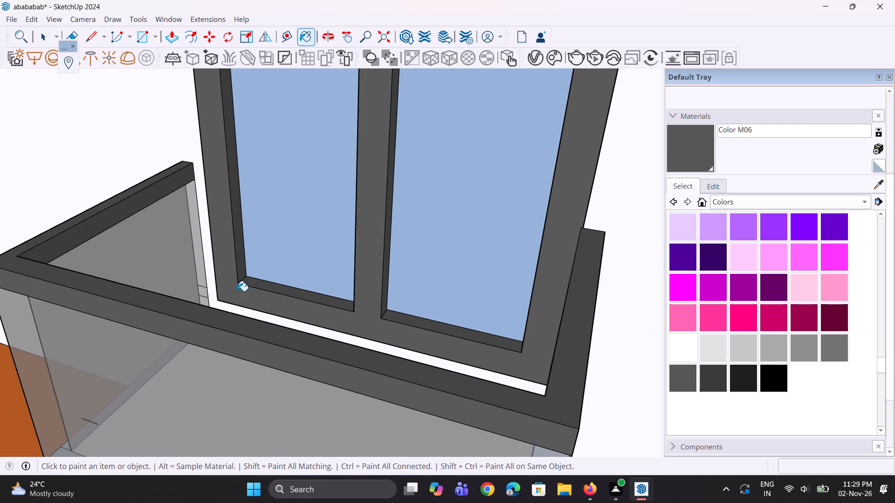
# Examine the upper facade's small and wide balconies for rails that still need painting.
pyautogui.scroll(-8, 397, 374)
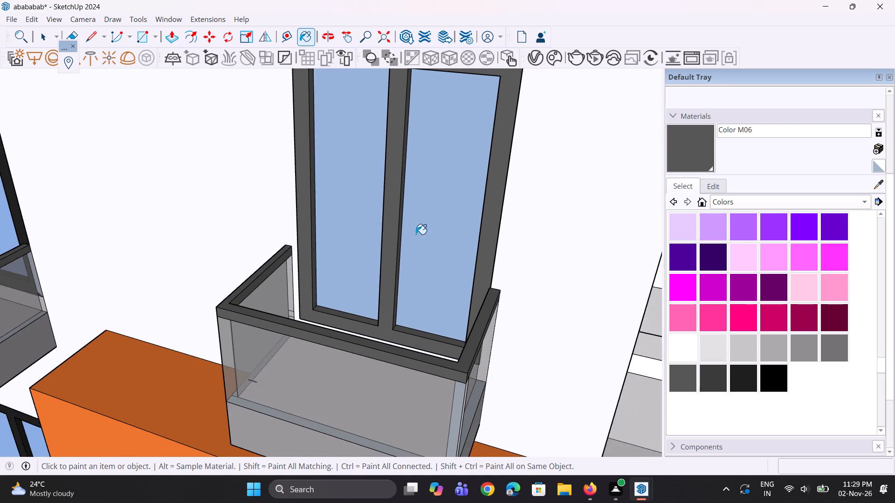
pyautogui.scroll(-17, 416, 234)
pyautogui.scroll(-5, 405, 257)
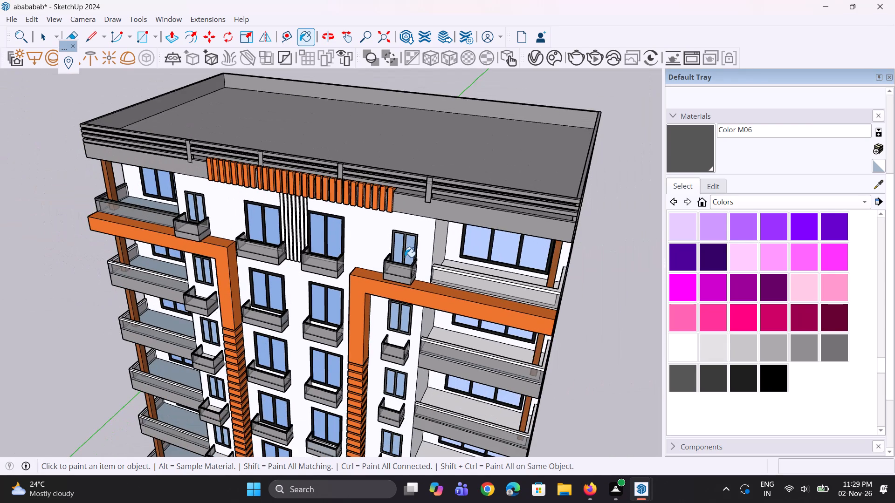
pyautogui.scroll(4, 124, 250)
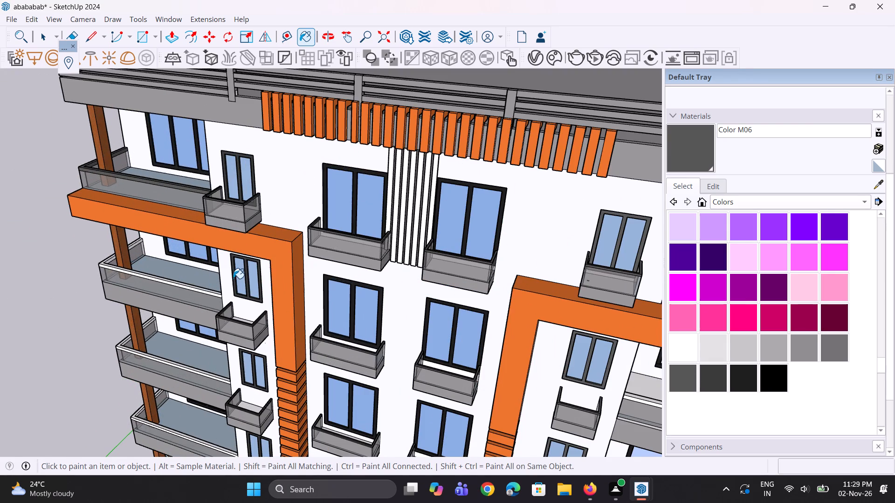
pyautogui.scroll(-5, 234, 278)
pyautogui.scroll(6, 562, 291)
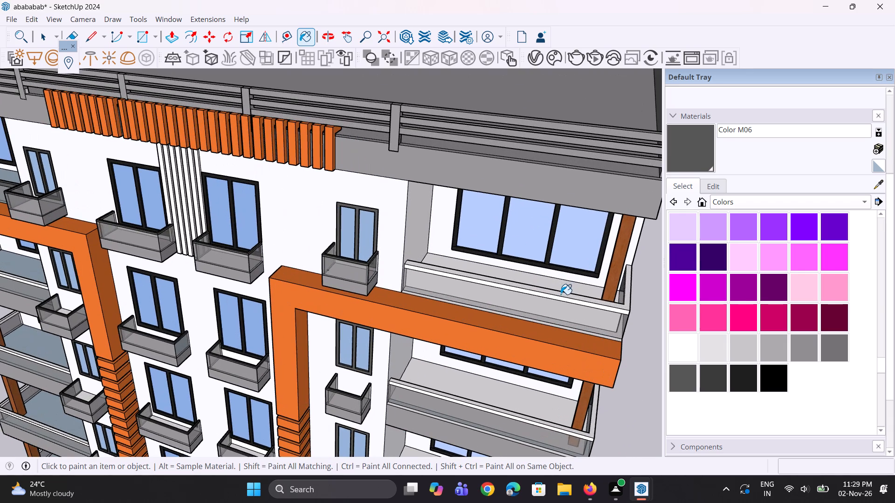
# Paint the top, front and outer side of the topmost wide balcony's rail at the building corner with Color M06.
pyautogui.click(561, 294)
pyautogui.scroll(3, 571, 299)
pyautogui.click(571, 299)
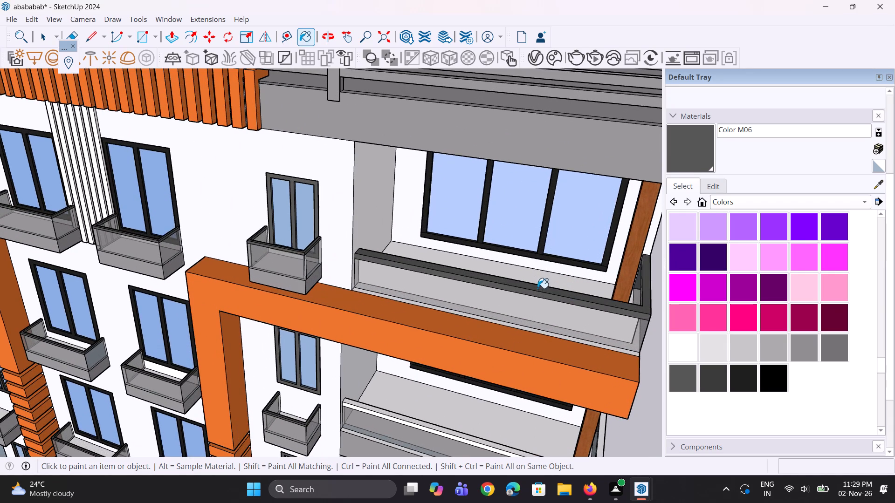
pyautogui.scroll(-5, 473, 271)
pyautogui.moveTo(580, 285); pyautogui.dragTo(380, 274, button='middle')
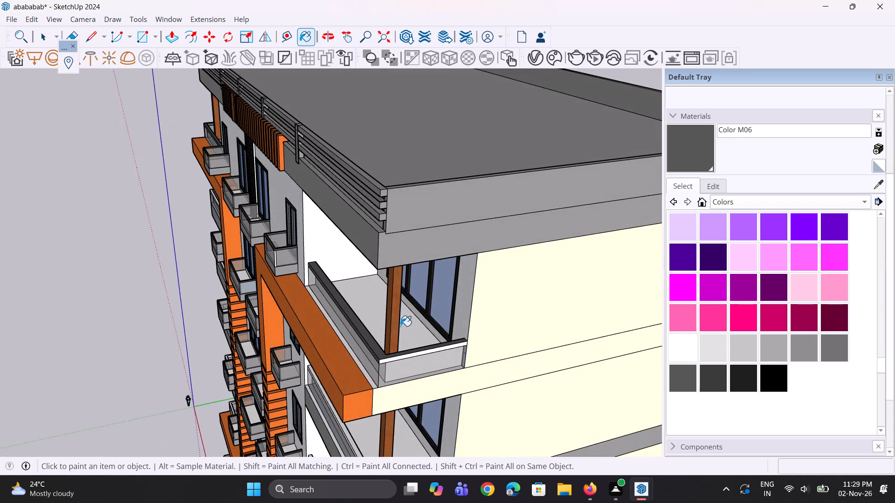
pyautogui.scroll(3, 413, 360)
pyautogui.click(409, 354)
# Paint the inner face of this topmost balcony's short side rail with Color M06.
pyautogui.moveTo(379, 346); pyautogui.dragTo(613, 355, button='middle')
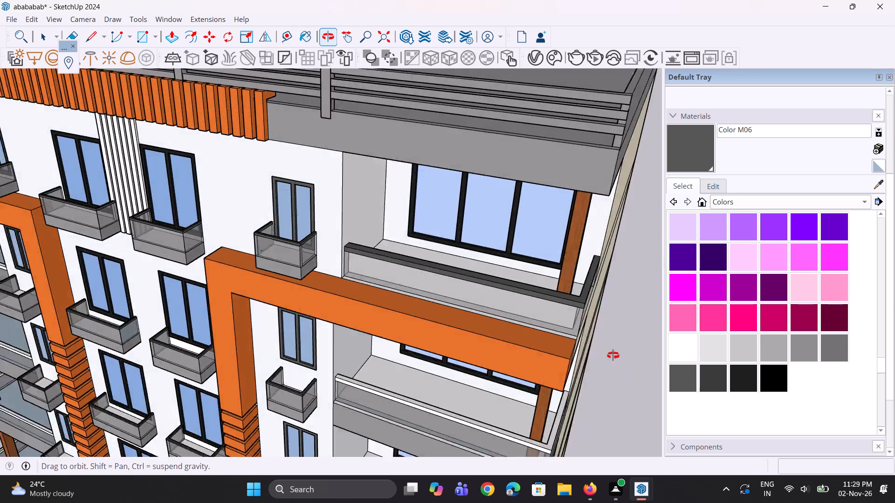
pyautogui.moveTo(613, 355); pyautogui.dragTo(640, 352, button='middle')
pyautogui.scroll(11, 600, 264)
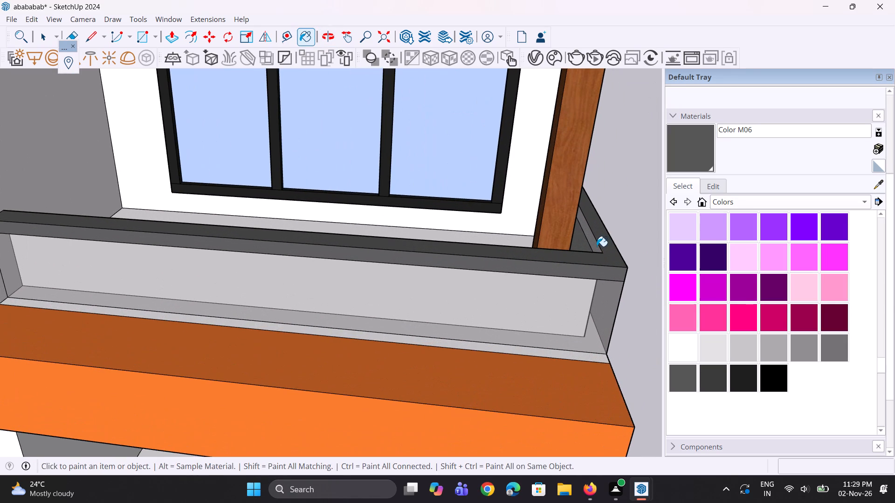
pyautogui.click(597, 246)
# Paint the top, front and outer side of the wide balcony rail directly below the orange frame with Color M06.
pyautogui.scroll(-5, 397, 202)
pyautogui.scroll(-6, 321, 199)
pyautogui.scroll(4, 406, 344)
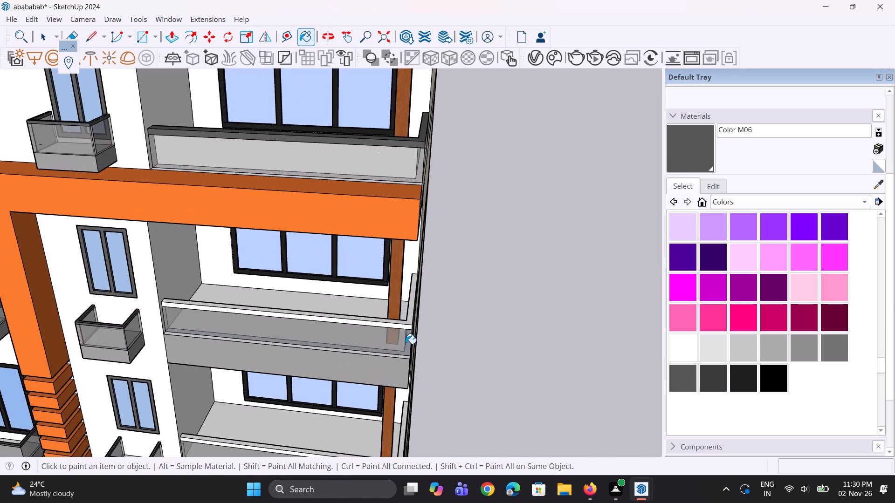
pyautogui.scroll(9, 411, 316)
pyautogui.click(411, 319)
pyautogui.scroll(1, 407, 349)
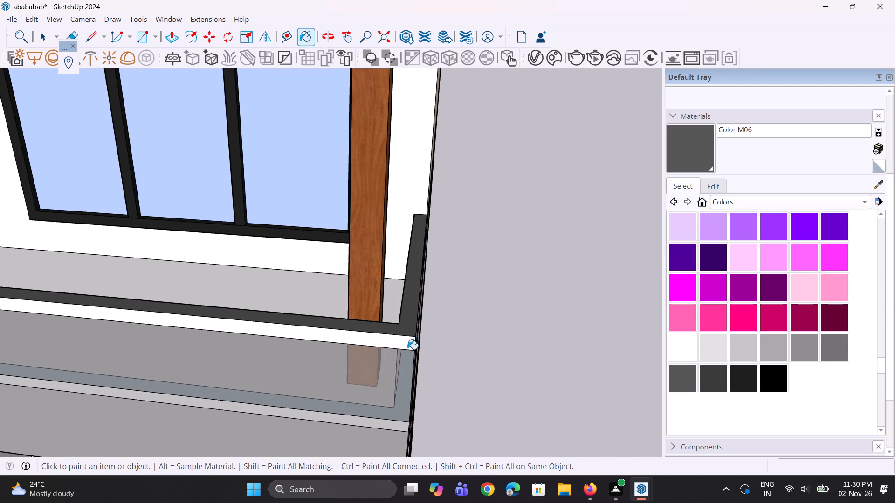
pyautogui.moveTo(405, 347); pyautogui.dragTo(383, 307, button='middle')
pyautogui.click(383, 307)
pyautogui.moveTo(392, 277); pyautogui.dragTo(328, 281, button='middle')
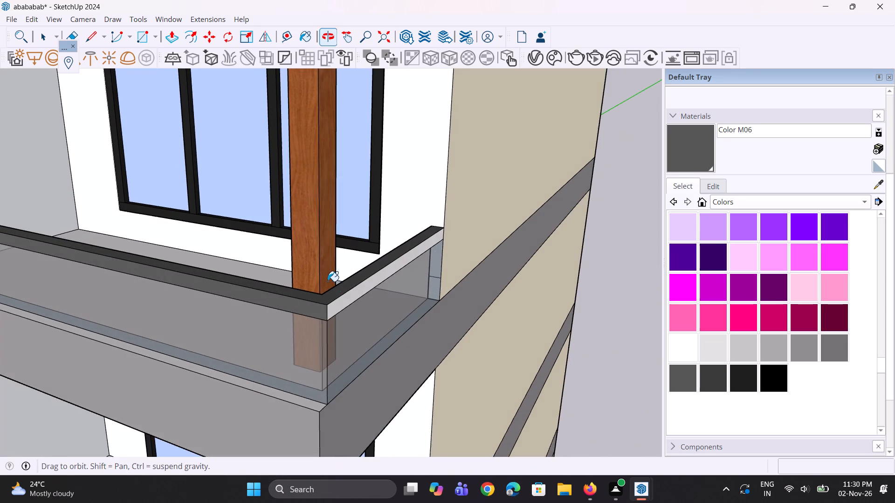
pyautogui.scroll(2, 349, 300)
pyautogui.click(349, 300)
# Paint the front, top and outer side of the third wide balcony's rail from the top with Color M06.
pyautogui.moveTo(295, 288); pyautogui.dragTo(388, 276, button='middle')
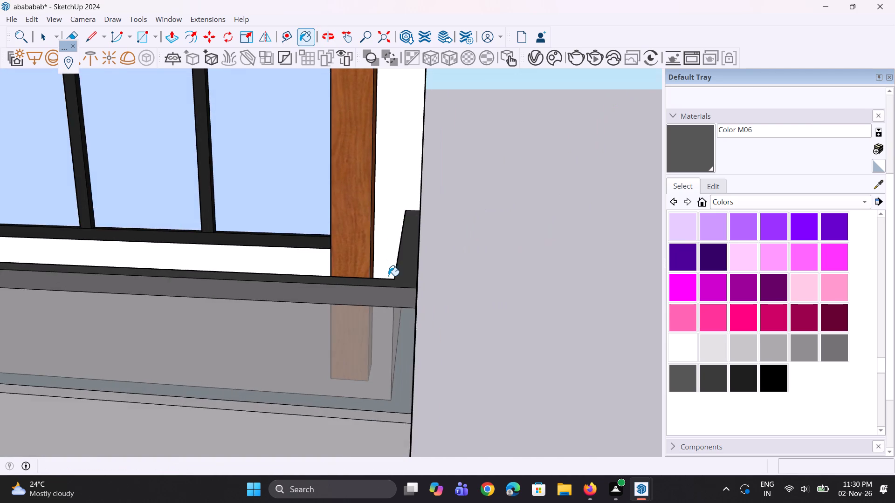
pyautogui.scroll(-7, 388, 276)
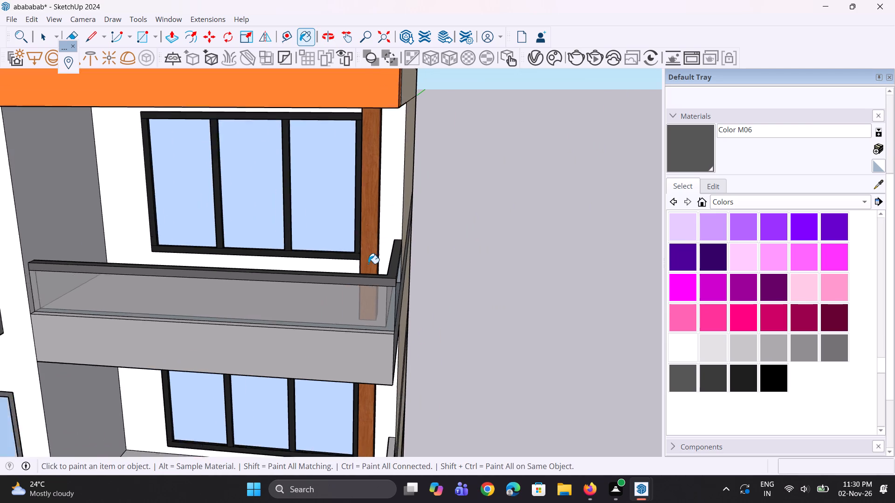
pyautogui.scroll(-3, 368, 264)
pyautogui.scroll(-6, 336, 236)
pyautogui.scroll(1, 335, 234)
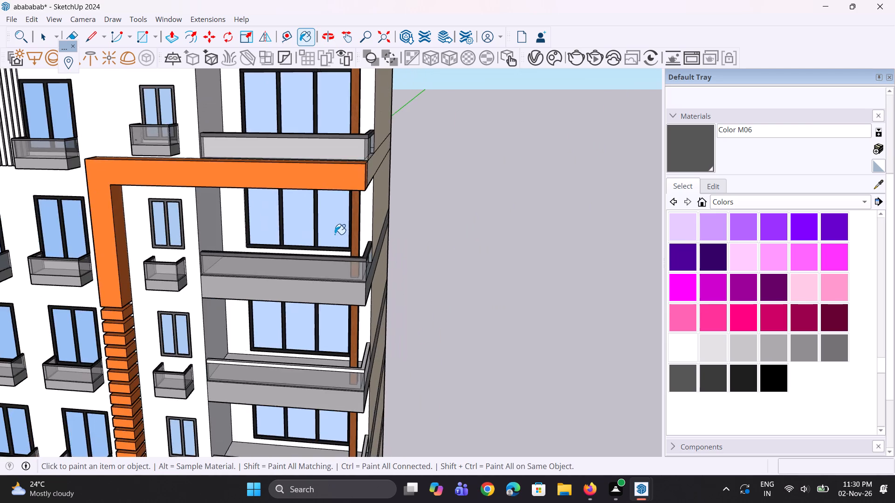
pyautogui.scroll(-5, 335, 234)
pyautogui.scroll(4, 354, 319)
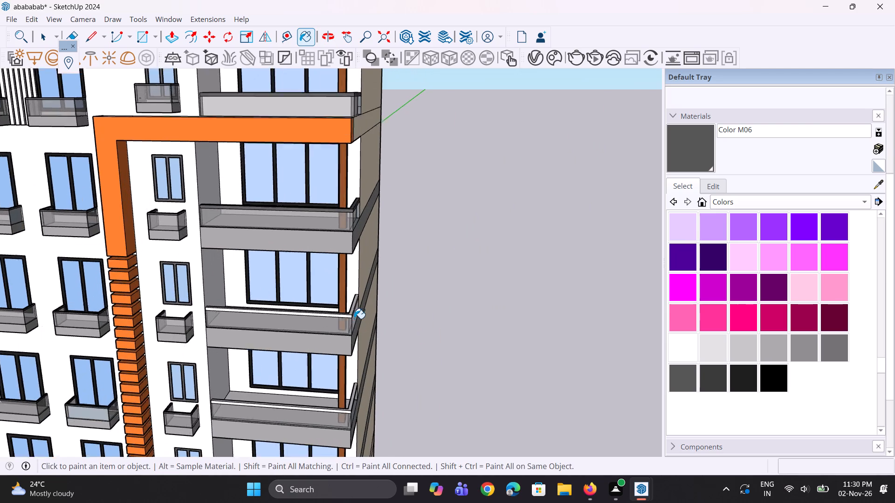
pyautogui.scroll(13, 354, 319)
pyautogui.click(349, 318)
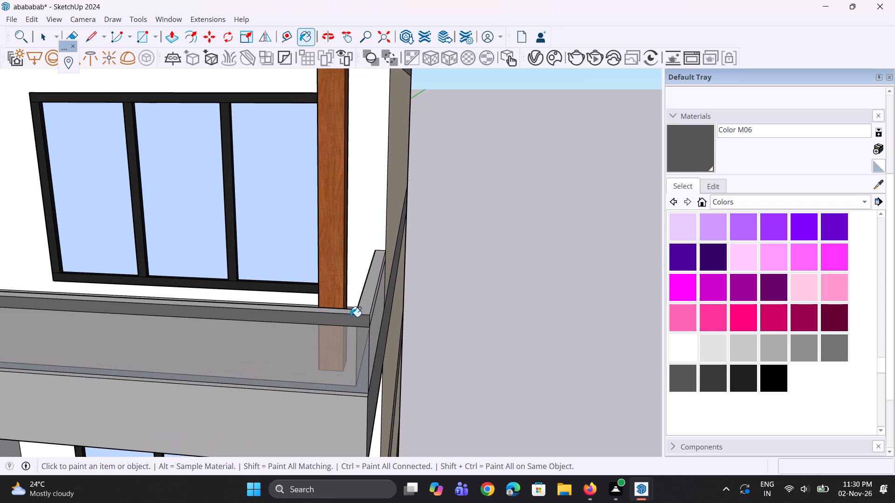
pyautogui.click(359, 311)
pyautogui.moveTo(369, 309); pyautogui.dragTo(304, 290, button='middle')
pyautogui.scroll(3, 332, 300)
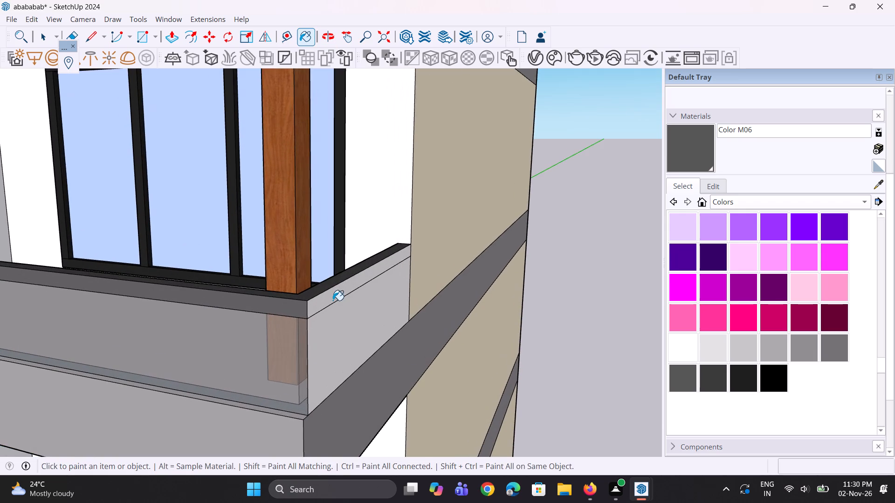
pyautogui.click(334, 300)
# Sample Translucent Glass Gray from this balcony's front glass and paint its side panel below the rail with it.
pyautogui.scroll(-6, 321, 258)
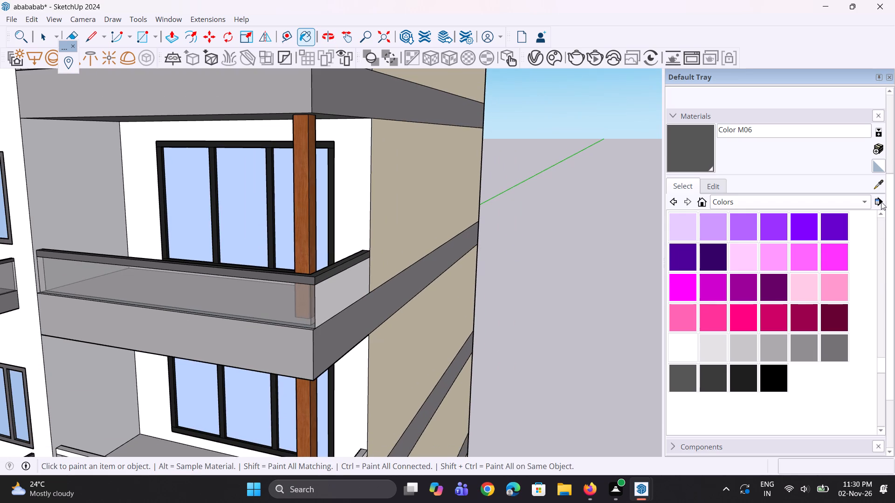
pyautogui.moveTo(881, 177); pyautogui.dragTo(879, 183)
pyautogui.click(877, 185)
pyautogui.click(296, 298)
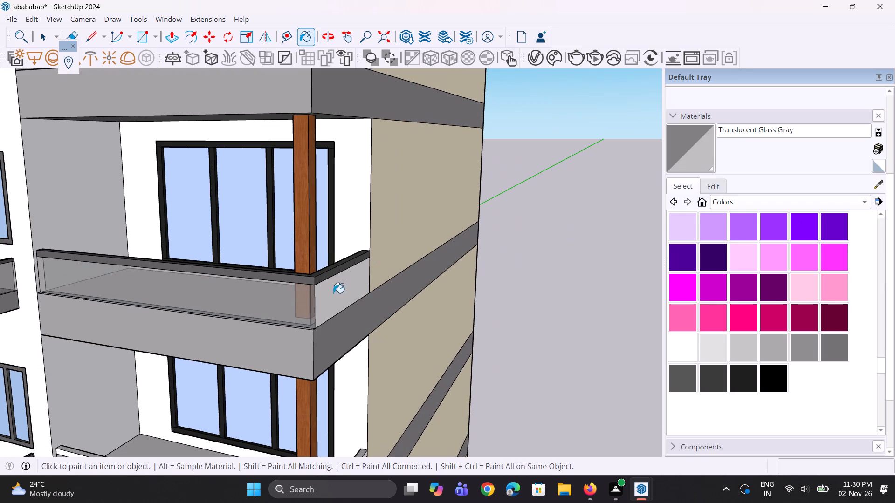
pyautogui.click(333, 293)
# Switch back to Color M06 and paint the top, front and outer side of the fourth wide balcony's rail.
pyautogui.moveTo(299, 293); pyautogui.dragTo(327, 331, button='middle')
pyautogui.scroll(-3, 337, 328)
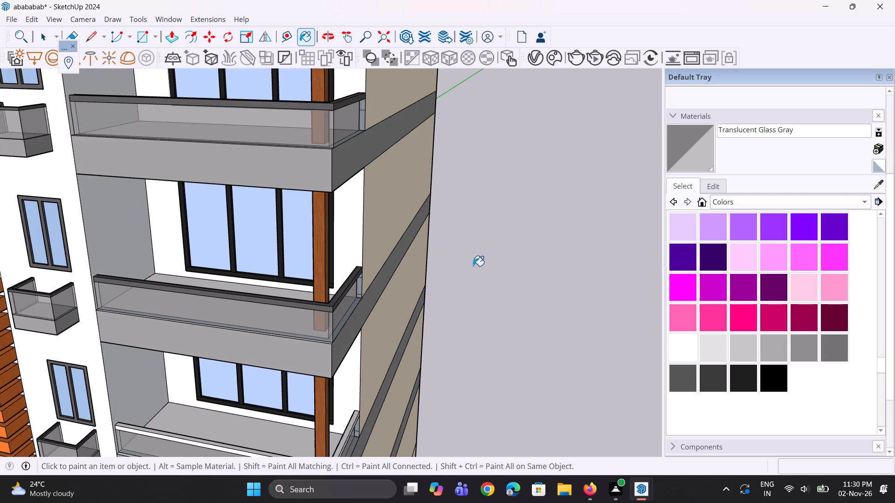
pyautogui.click(685, 380)
pyautogui.scroll(-4, 269, 295)
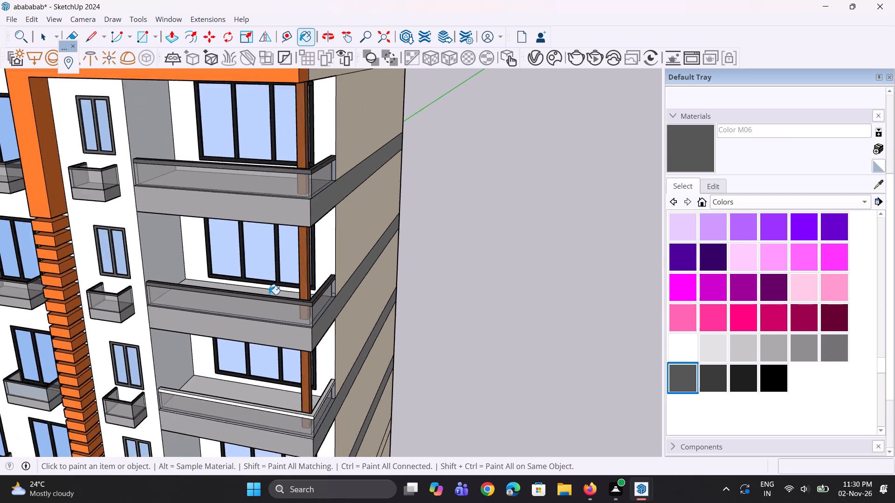
pyautogui.scroll(-7, 269, 294)
pyautogui.scroll(4, 248, 384)
pyautogui.scroll(2, 306, 347)
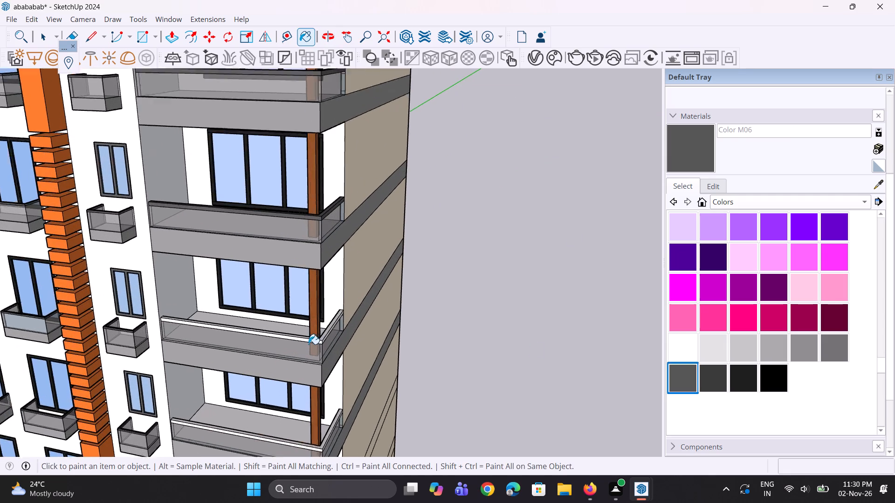
pyautogui.scroll(13, 309, 344)
pyautogui.click(322, 339)
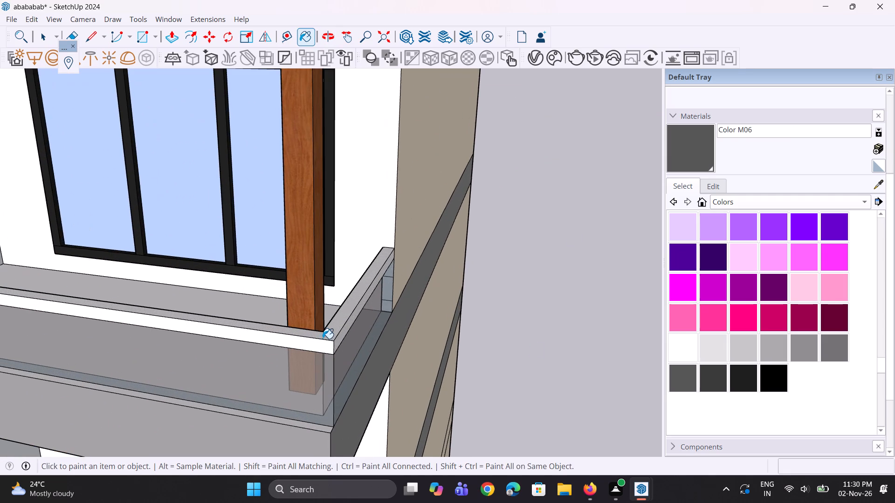
pyautogui.scroll(3, 323, 345)
pyautogui.click(332, 336)
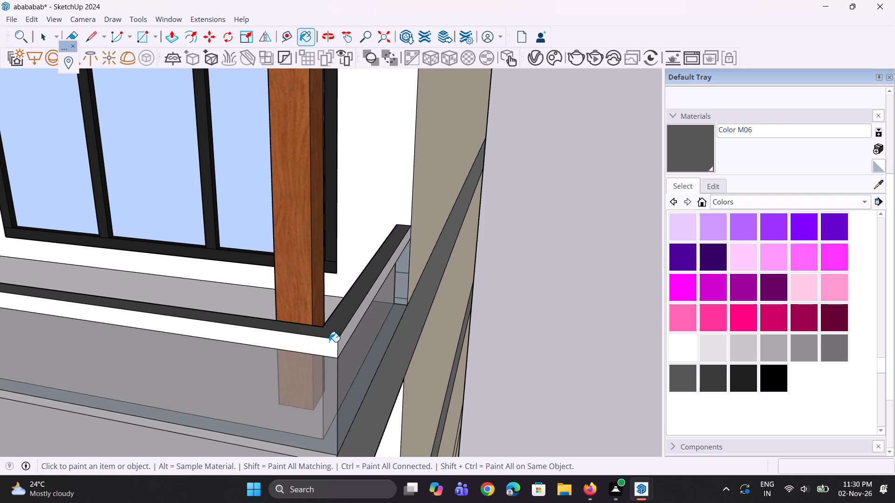
pyautogui.click(329, 342)
pyautogui.click(346, 337)
# Paint the inner face of this fourth balcony's short side rail with Color M06.
pyautogui.moveTo(308, 340); pyautogui.dragTo(502, 339, button='middle')
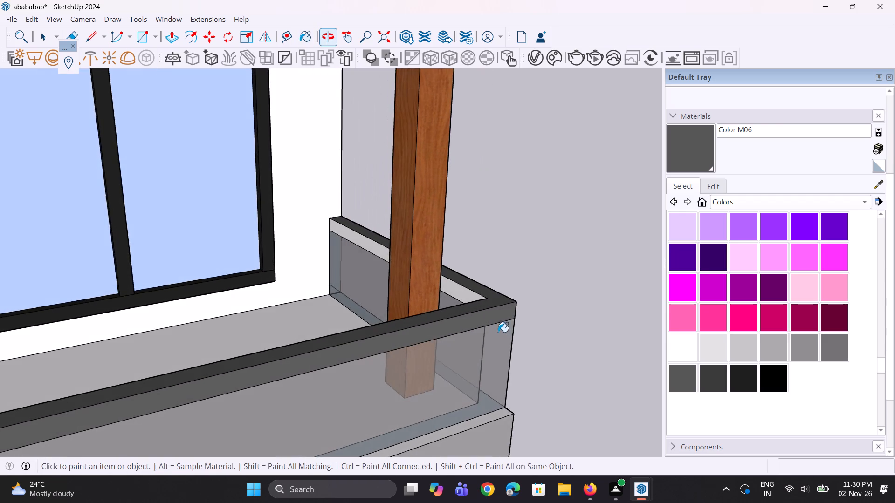
pyautogui.scroll(3, 462, 296)
pyautogui.click(462, 296)
# Paint the top and the side rail's inner face on the fifth wide balcony from the top with Color M06.
pyautogui.scroll(-6, 382, 371)
pyautogui.moveTo(380, 372); pyautogui.dragTo(293, 388, button='middle')
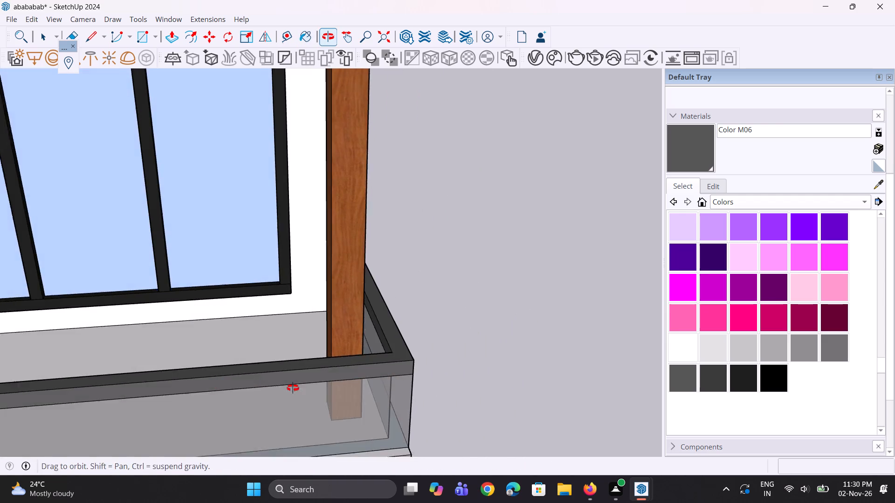
pyautogui.moveTo(293, 388); pyautogui.dragTo(293, 387, button='middle')
pyautogui.scroll(1, 293, 381)
pyautogui.scroll(-18, 336, 362)
pyautogui.scroll(-3, 323, 336)
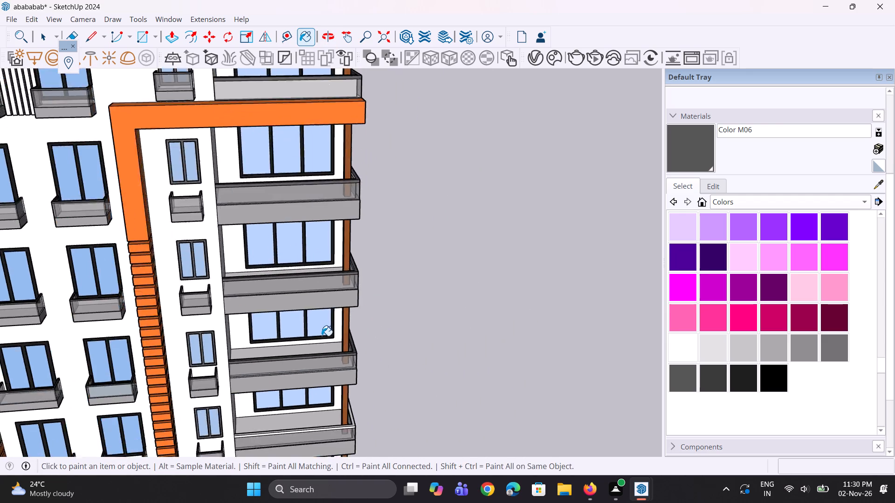
pyautogui.scroll(-3, 322, 336)
pyautogui.scroll(-6, 296, 299)
pyautogui.scroll(5, 310, 397)
pyautogui.scroll(8, 308, 334)
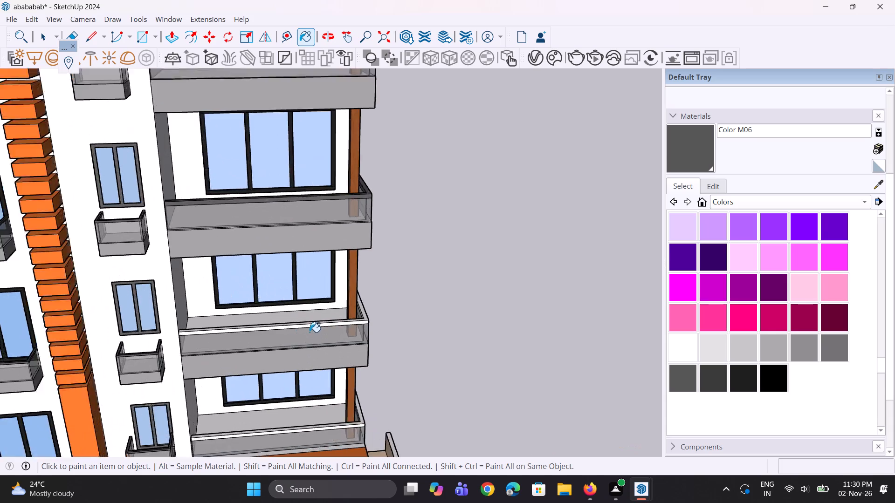
pyautogui.scroll(14, 310, 332)
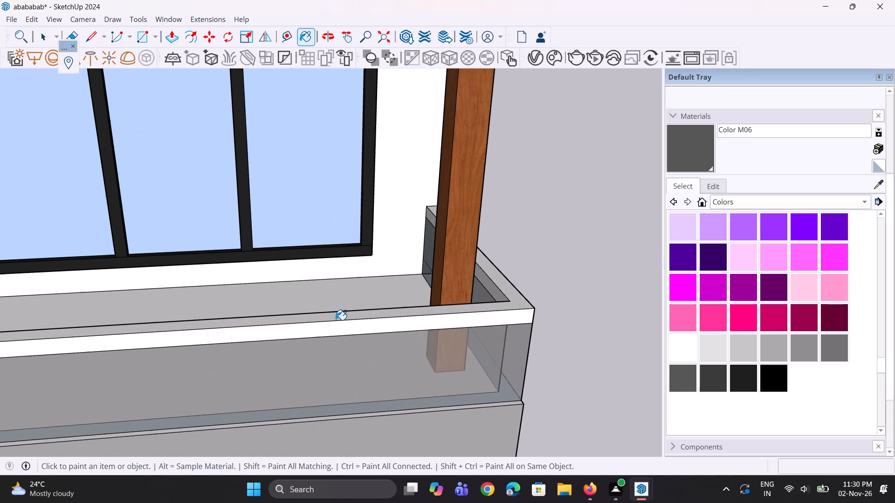
pyautogui.moveTo(336, 320); pyautogui.dragTo(342, 348, button='middle')
pyautogui.click(394, 338)
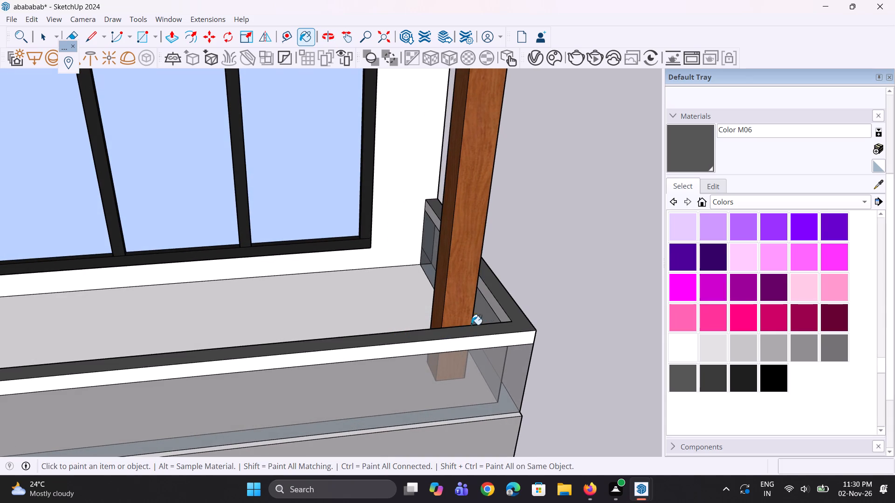
pyautogui.click(495, 309)
# Paint the front rail's inner face and the side rail's outer face on this fifth balcony with Color M06.
pyautogui.moveTo(459, 331); pyautogui.dragTo(31, 388, button='middle')
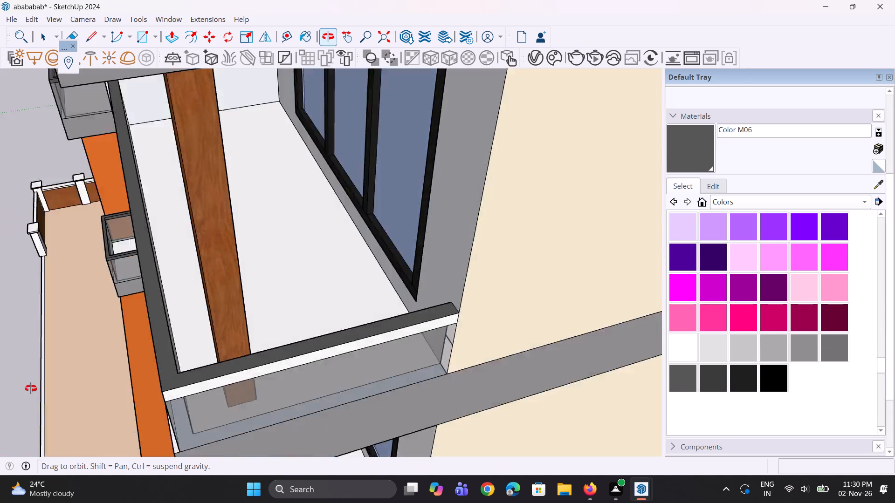
pyautogui.moveTo(31, 388); pyautogui.dragTo(0, 381, button='middle')
pyautogui.scroll(2, 138, 292)
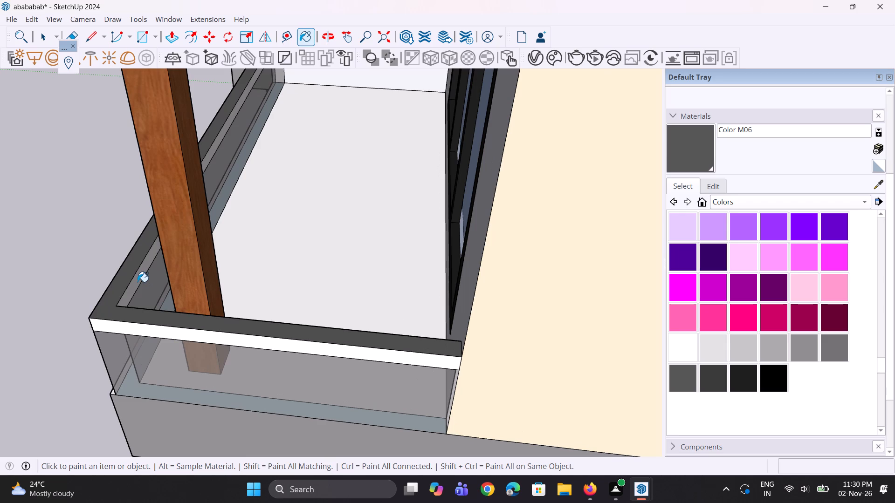
pyautogui.click(138, 282)
pyautogui.click(134, 330)
pyautogui.scroll(-1, 168, 402)
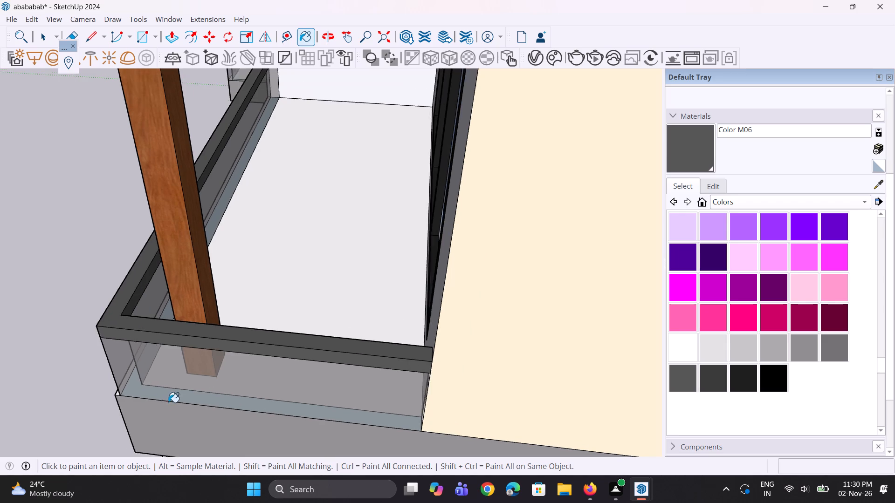
# Paint the inner face of the front rail on the fourth wide balcony from the top with Color M06.
pyautogui.moveTo(170, 402); pyautogui.dragTo(222, 373, button='middle')
pyautogui.scroll(-12, 219, 393)
pyautogui.moveTo(180, 232); pyautogui.dragTo(149, 269, button='middle')
pyautogui.scroll(12, 150, 245)
pyautogui.click(155, 249)
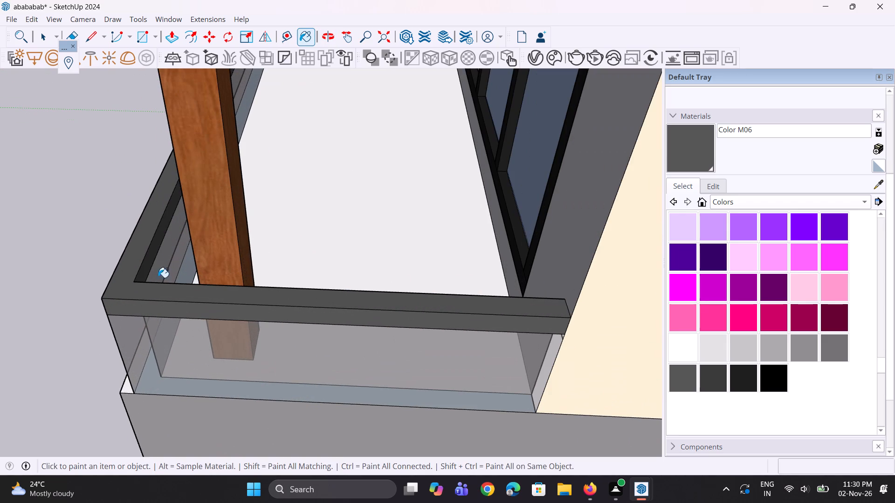
# Paint the inner face of the front rail on the third wide balcony from the top with Color M06.
pyautogui.scroll(-5, 266, 415)
pyautogui.scroll(-7, 288, 449)
pyautogui.scroll(4, 169, 228)
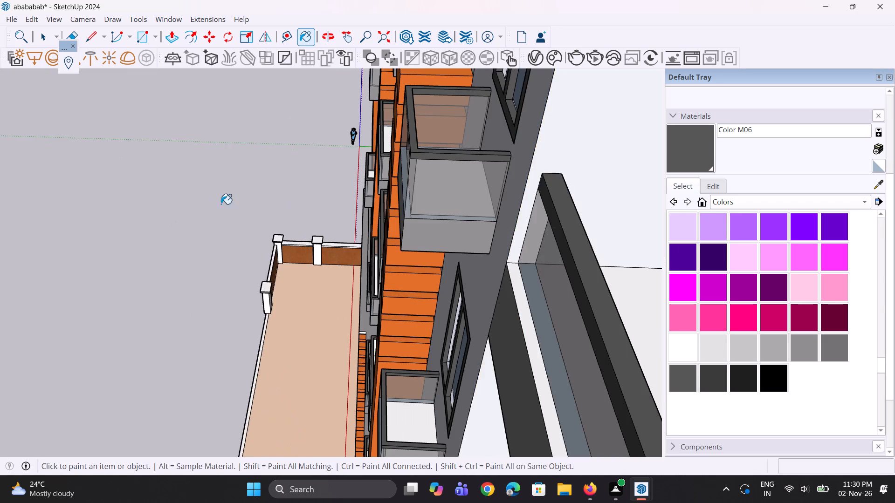
pyautogui.scroll(-4, 137, 248)
pyautogui.scroll(8, 172, 231)
pyautogui.click(178, 236)
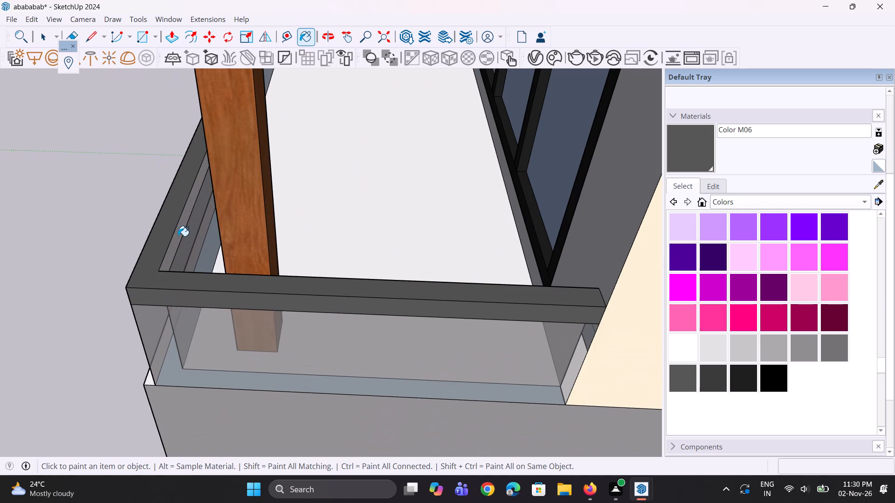
# Paint the inner face of the front rail on the wide balcony directly below the orange frame with Color M06.
pyautogui.scroll(-17, 202, 372)
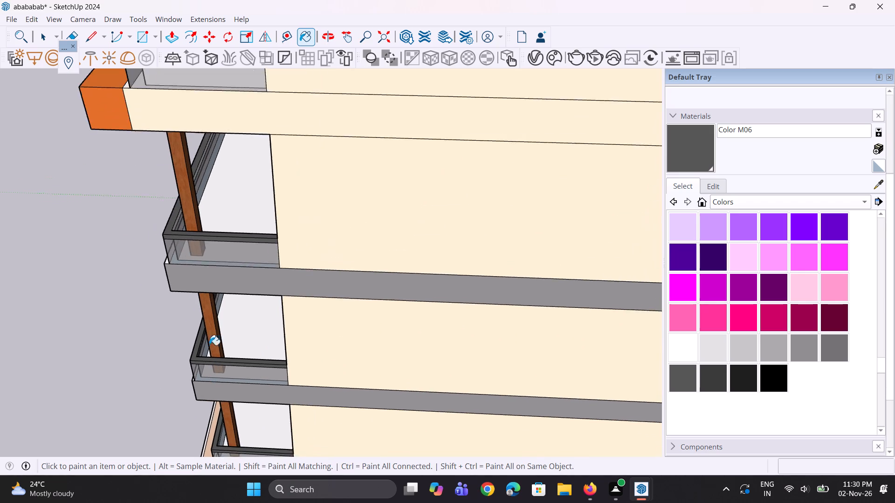
pyautogui.scroll(9, 180, 255)
pyautogui.click(179, 230)
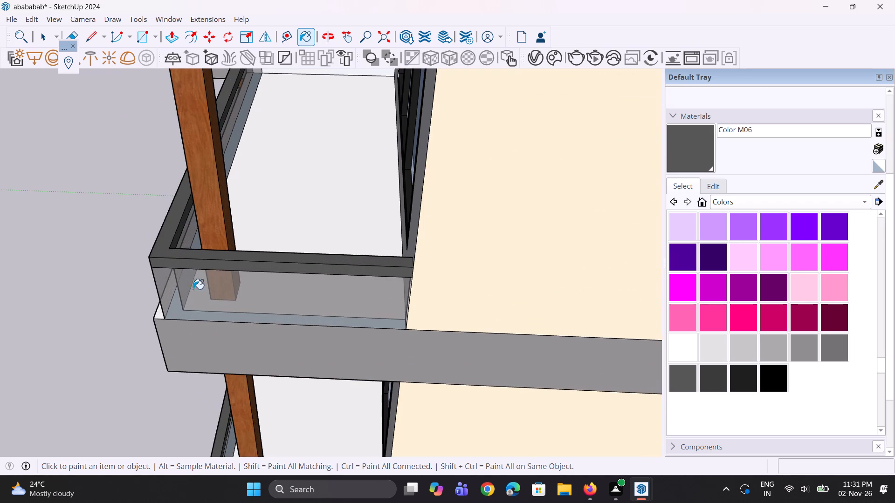
# Paint the inner face of the front rail on the wide balcony above the upper orange frame with Color M06.
pyautogui.scroll(-7, 205, 387)
pyautogui.scroll(4, 186, 351)
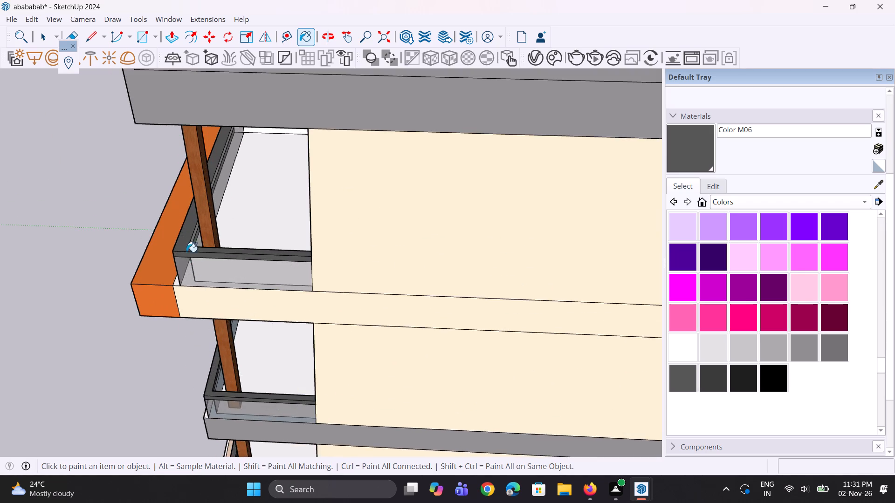
pyautogui.scroll(8, 183, 243)
pyautogui.click(201, 238)
# Paint the front rail's outer face with Color M06 on the wide balcony one floor above the lower orange frame's balcony.
pyautogui.moveTo(145, 320); pyautogui.dragTo(203, 299, button='middle')
pyautogui.scroll(-6, 270, 271)
pyautogui.scroll(-13, 307, 247)
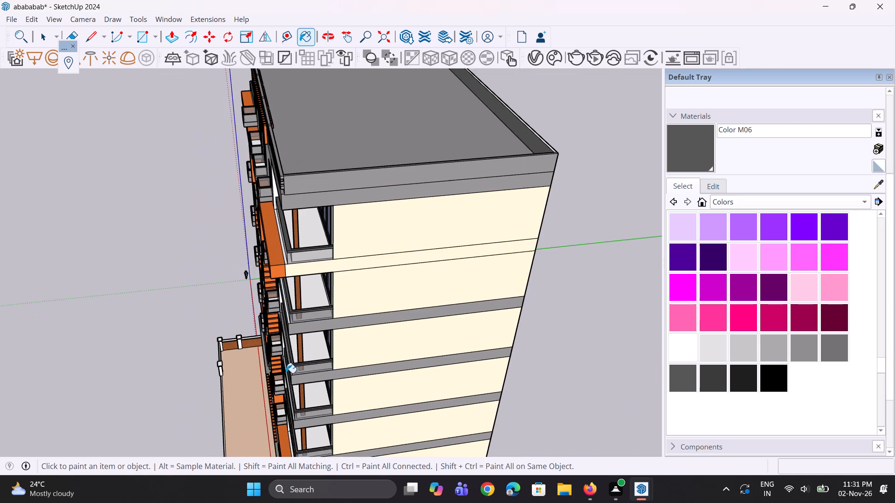
pyautogui.moveTo(285, 386); pyautogui.dragTo(371, 310, button='middle')
pyautogui.scroll(4, 360, 379)
pyautogui.scroll(2, 393, 345)
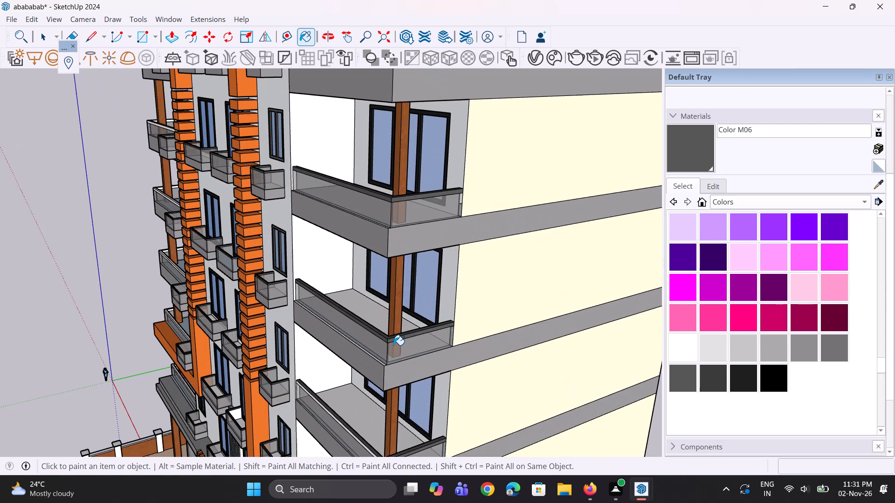
pyautogui.scroll(-5, 242, 241)
pyautogui.scroll(4, 287, 359)
pyautogui.scroll(7, 335, 367)
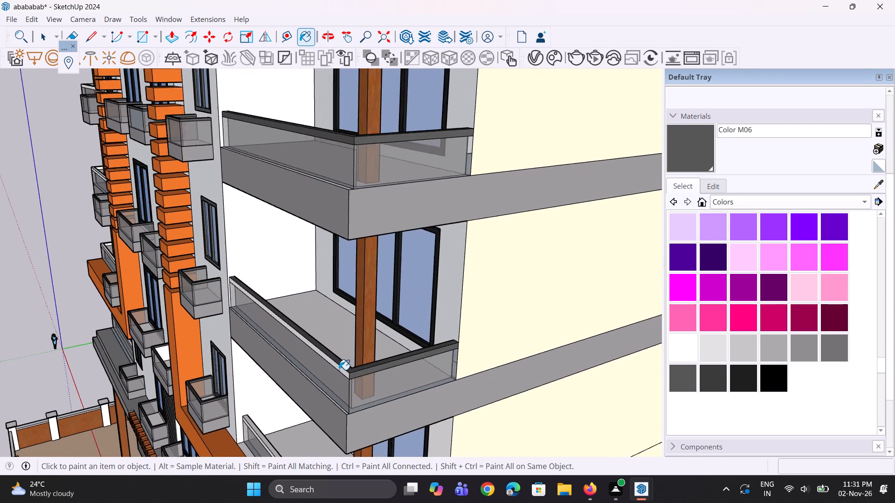
pyautogui.scroll(2, 339, 370)
pyautogui.click(343, 370)
# Paint the outer faces of the front and side rails on the wide balcony above the lower orange frame with Color M06.
pyautogui.moveTo(338, 360); pyautogui.dragTo(251, 316, button='middle')
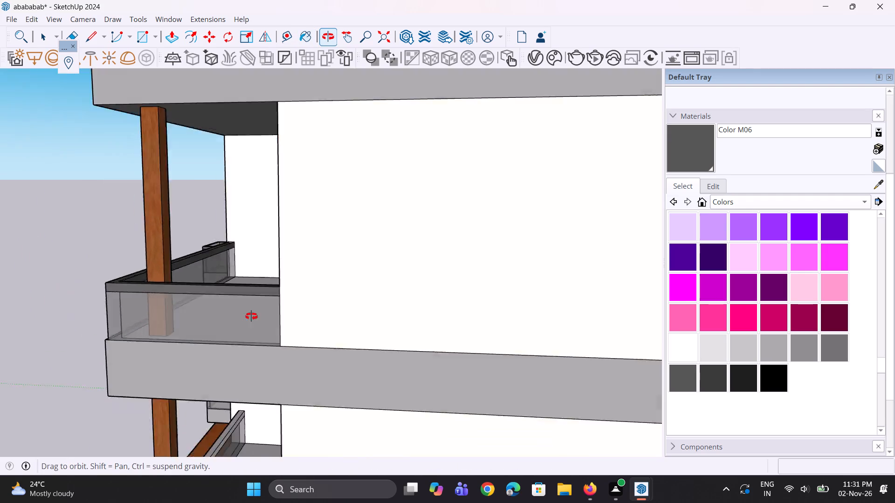
pyautogui.moveTo(251, 316); pyautogui.dragTo(325, 327, button='middle')
pyautogui.scroll(-11, 200, 257)
pyautogui.scroll(6, 242, 401)
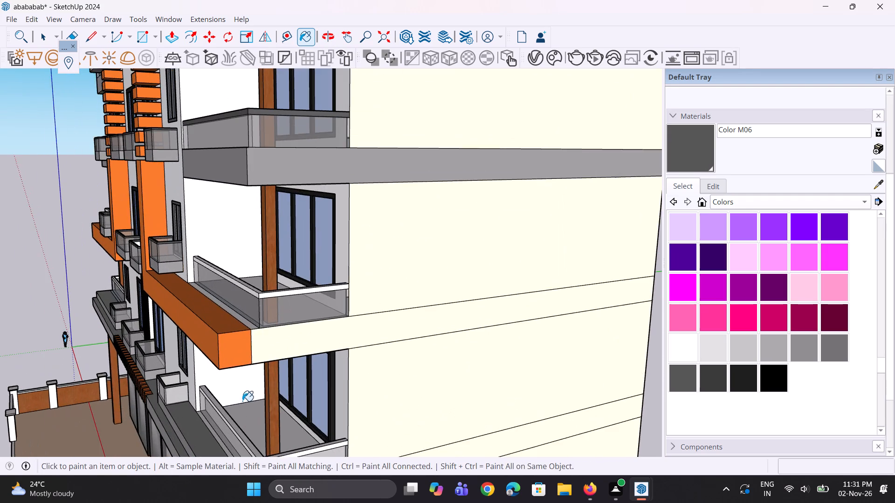
pyautogui.scroll(10, 262, 303)
pyautogui.click(249, 295)
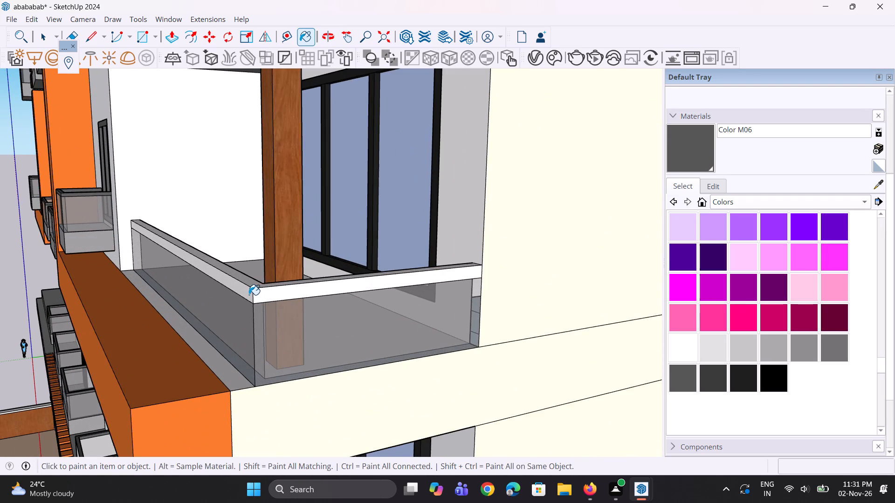
pyautogui.click(259, 299)
# Paint the rail's top face and the front rail's inner face on this lower orange frame balcony with Color M06.
pyautogui.scroll(1, 288, 294)
pyautogui.moveTo(279, 303); pyautogui.dragTo(109, 362, button='middle')
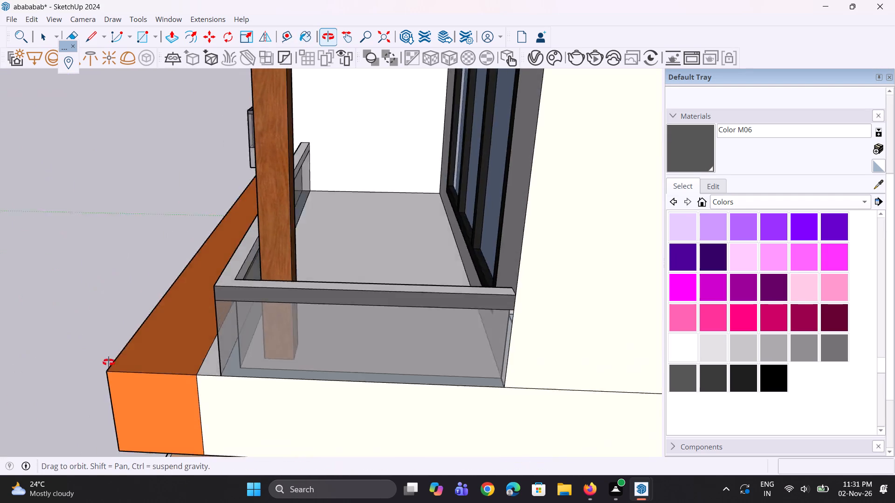
pyautogui.moveTo(109, 362); pyautogui.dragTo(89, 365, button='middle')
pyautogui.scroll(2, 225, 277)
pyautogui.click(230, 266)
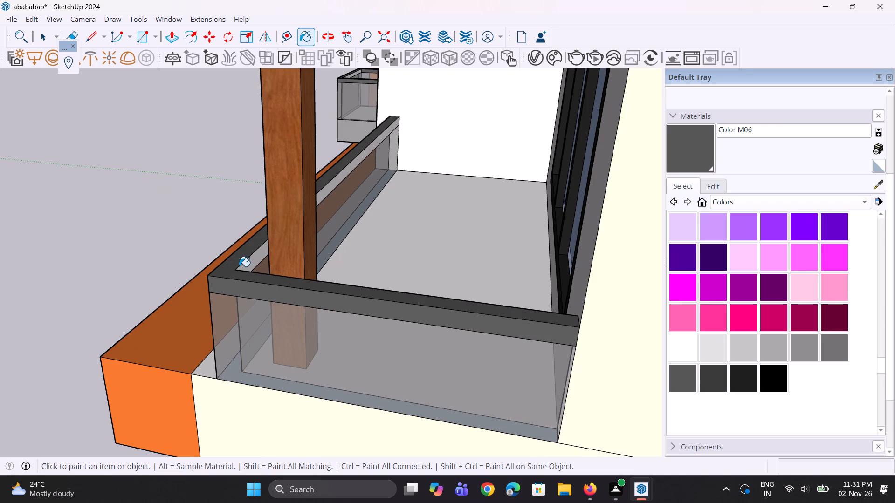
pyautogui.scroll(2, 239, 266)
pyautogui.click(251, 270)
# Paint the outer faces of the front and side rails on the lowest wide balcony with Color M06.
pyautogui.moveTo(131, 275); pyautogui.dragTo(186, 277, button='middle')
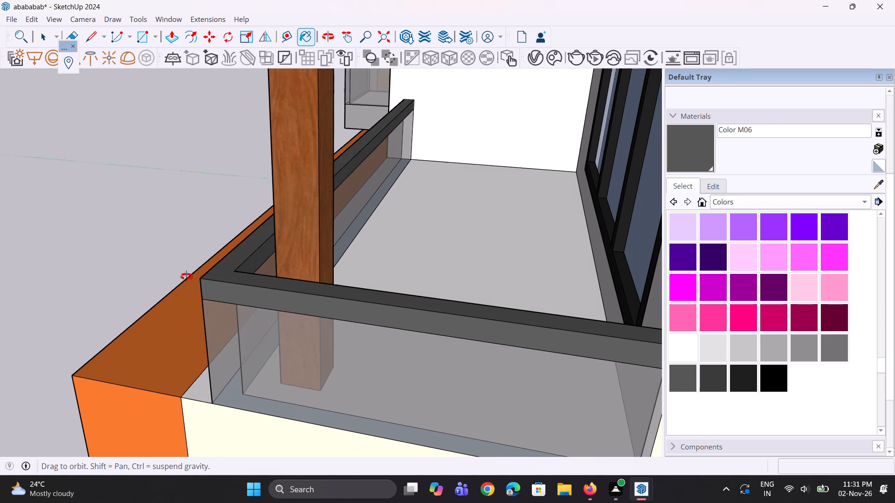
pyautogui.moveTo(186, 277); pyautogui.dragTo(289, 263, button='middle')
pyautogui.scroll(1, 192, 277)
pyautogui.scroll(-17, 154, 246)
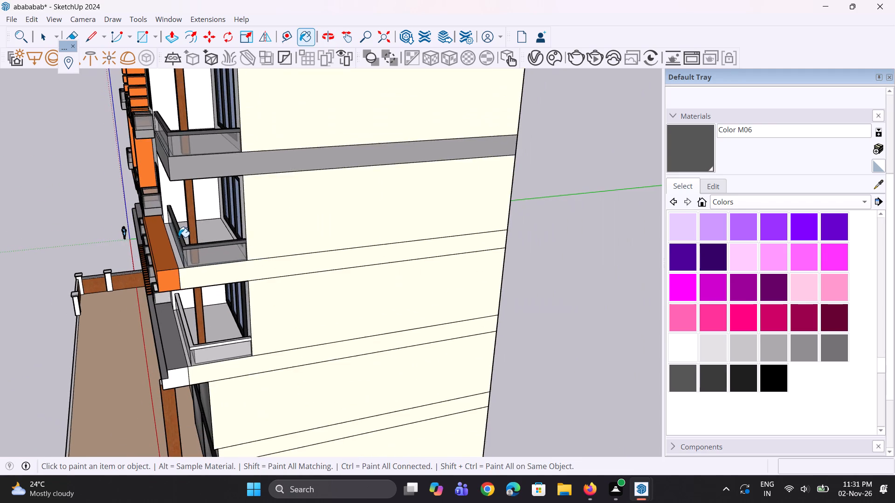
pyautogui.scroll(5, 186, 368)
pyautogui.scroll(9, 194, 317)
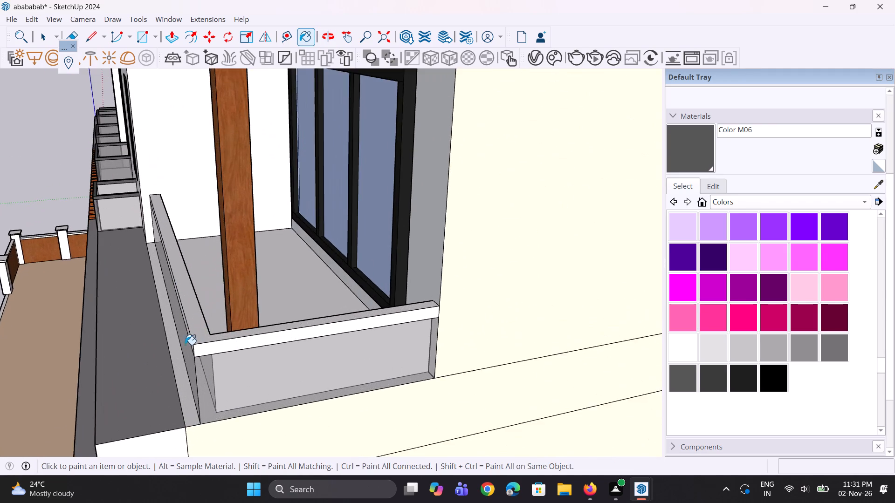
pyautogui.scroll(1, 185, 345)
pyautogui.moveTo(193, 339); pyautogui.dragTo(251, 317, button='middle')
pyautogui.click(243, 328)
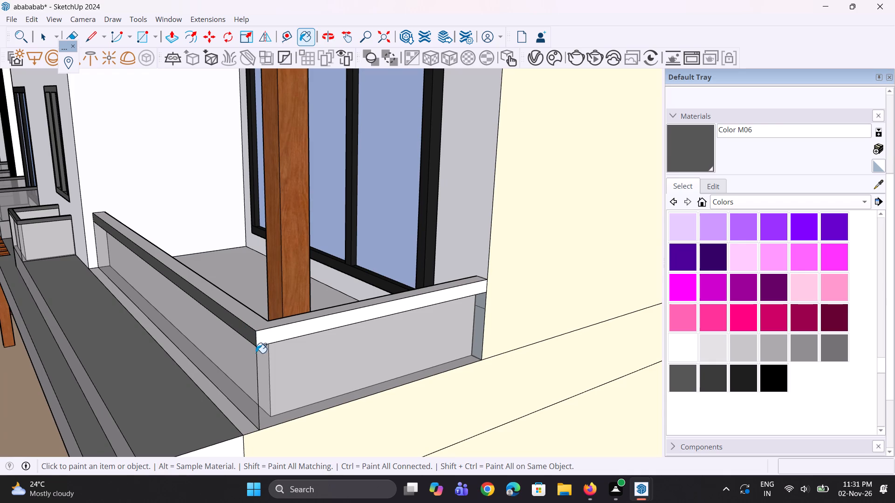
pyautogui.moveTo(261, 351); pyautogui.dragTo(136, 458, button='middle')
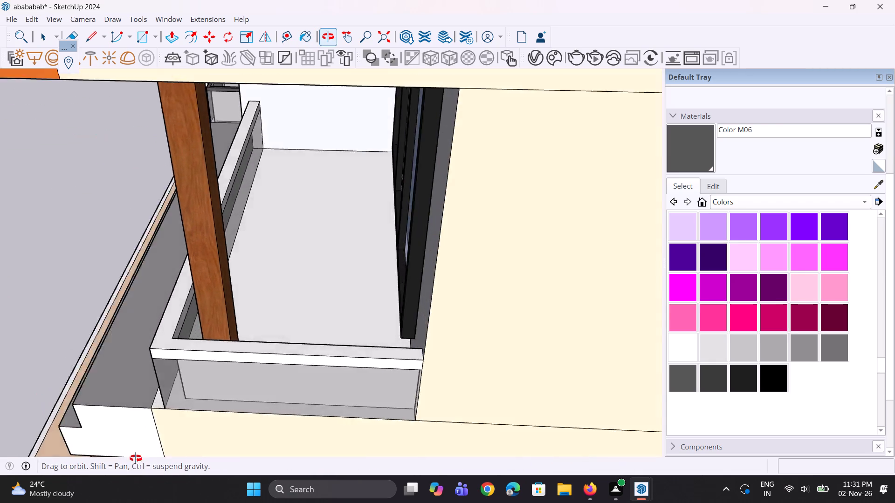
pyautogui.moveTo(136, 458); pyautogui.dragTo(214, 355, button='middle')
pyautogui.click(223, 329)
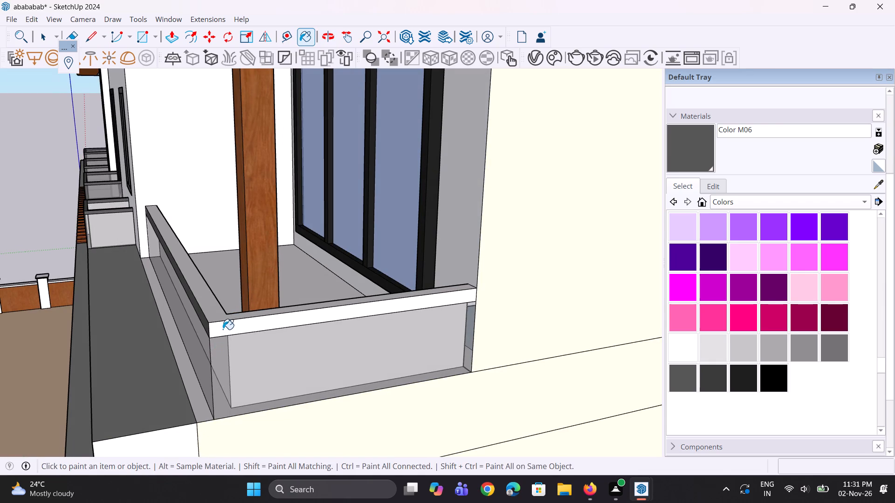
# Paint the rail's top face and the inner faces of the front and side rails on the lowest wide balcony with Color M06.
pyautogui.click(211, 319)
pyautogui.moveTo(236, 318); pyautogui.dragTo(69, 344, button='middle')
pyautogui.scroll(3, 246, 288)
pyautogui.click(228, 275)
pyautogui.moveTo(89, 350); pyautogui.dragTo(520, 392, button='middle')
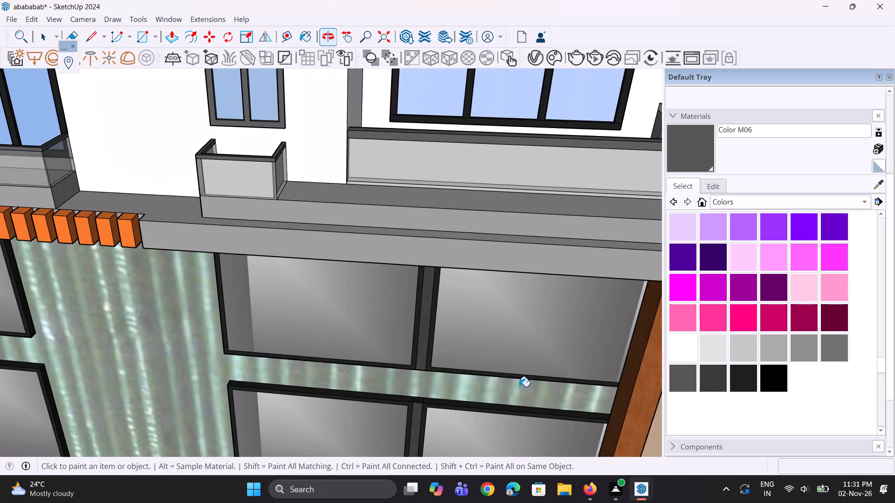
pyautogui.scroll(-5, 190, 328)
pyautogui.moveTo(226, 318); pyautogui.dragTo(269, 323, button='middle')
pyautogui.scroll(3, 424, 215)
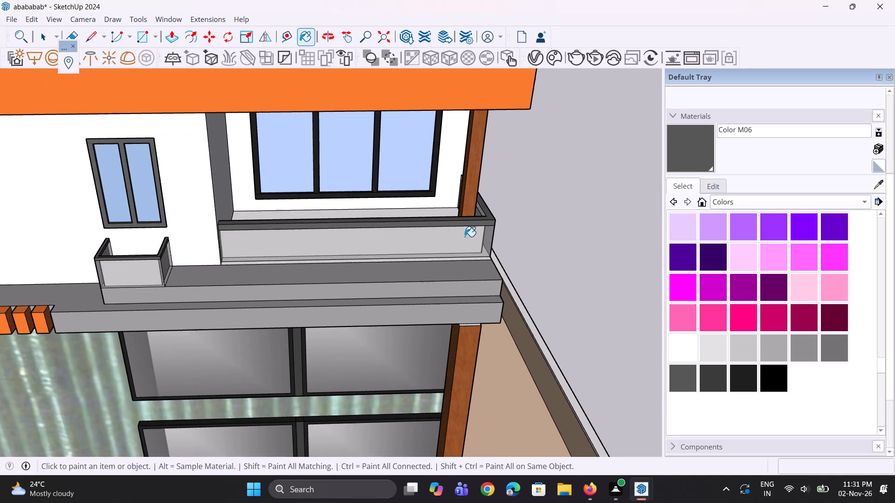
pyautogui.scroll(2, 478, 231)
pyautogui.click(483, 208)
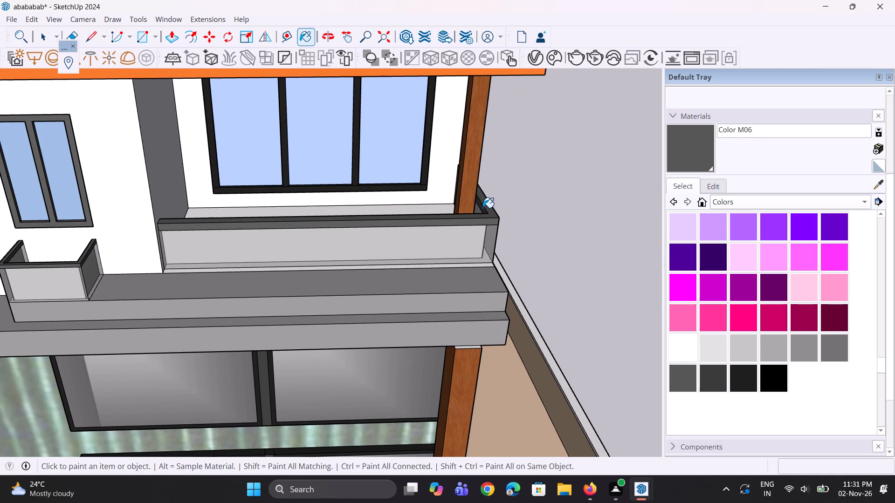
# Paint the side rail's inner face on the wide balcony above the lower orange frame with Color M06.
pyautogui.scroll(-10, 242, 357)
pyautogui.moveTo(147, 275); pyautogui.dragTo(214, 260, button='middle')
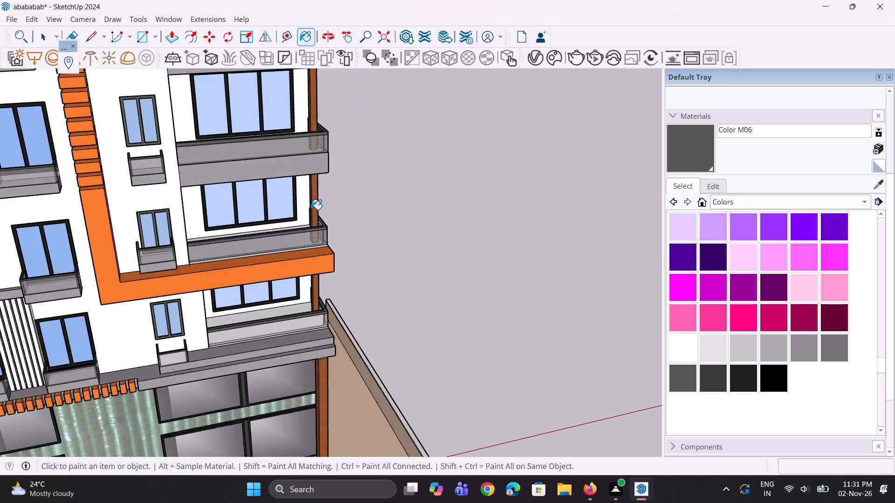
pyautogui.scroll(10, 334, 205)
pyautogui.click(314, 226)
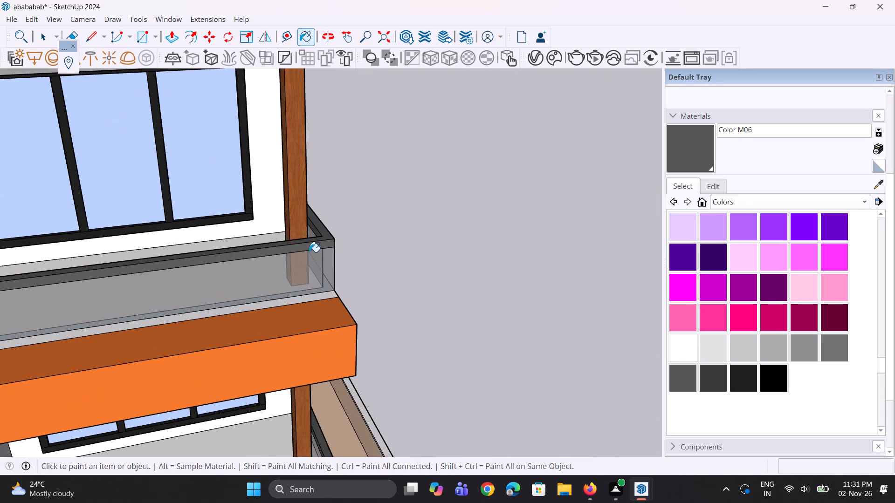
# Examine the rails of this corner column's lower wide balconies and the overall front facade for unpainted faces.
pyautogui.scroll(-12, 297, 320)
pyautogui.moveTo(288, 326); pyautogui.dragTo(191, 307, button='middle')
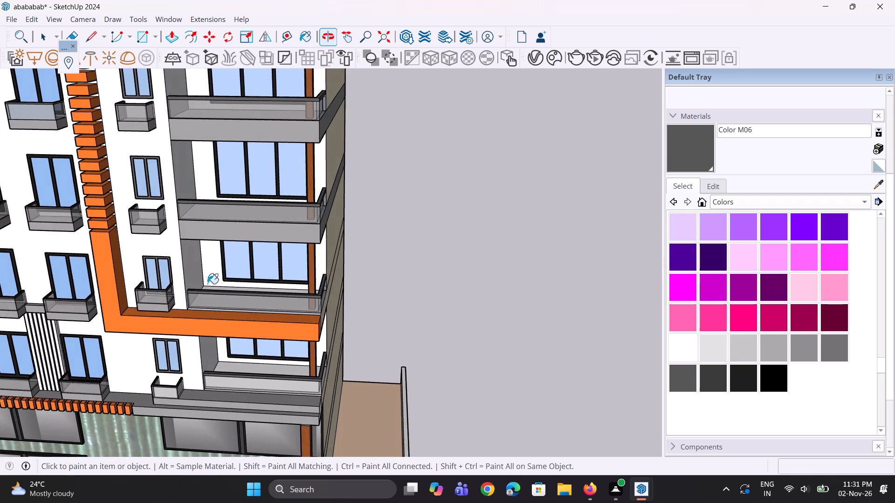
pyautogui.scroll(-5, 267, 256)
pyautogui.scroll(5, 238, 370)
pyautogui.scroll(6, 274, 283)
pyautogui.scroll(3, 300, 323)
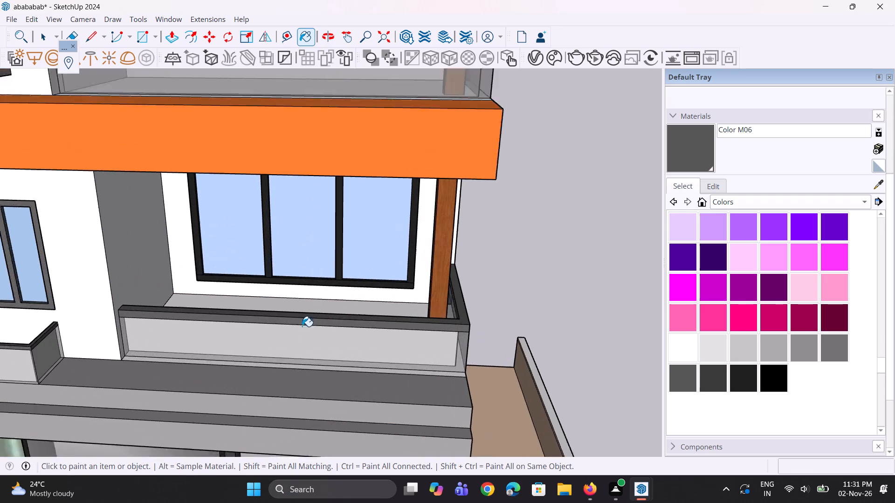
pyautogui.scroll(1, 302, 326)
pyautogui.scroll(2, 391, 317)
pyautogui.moveTo(391, 317); pyautogui.dragTo(83, 311, button='middle')
pyautogui.scroll(1, 95, 309)
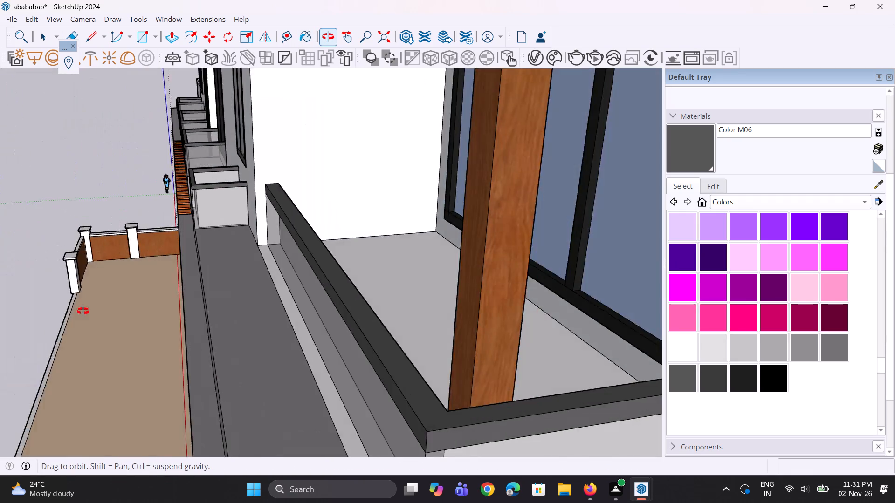
pyautogui.moveTo(83, 311); pyautogui.dragTo(309, 281, button='middle')
pyautogui.scroll(-18, 252, 255)
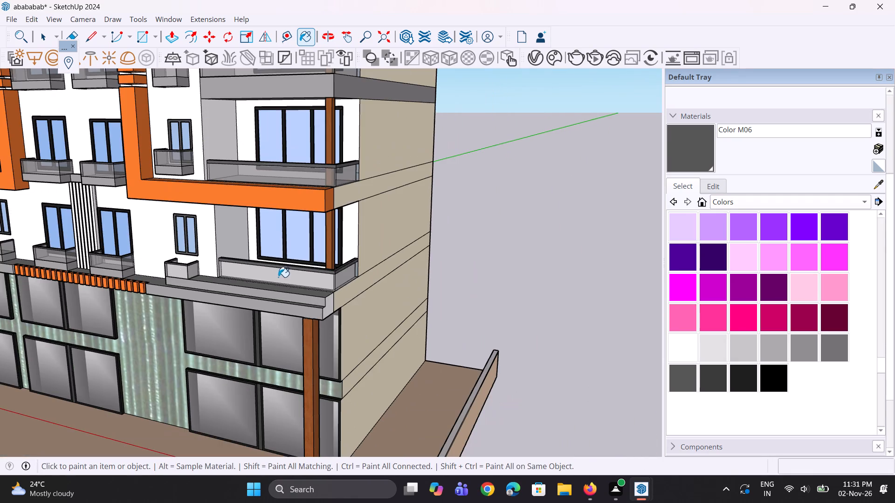
pyautogui.moveTo(293, 363); pyautogui.dragTo(376, 328, button='middle')
pyautogui.scroll(-11, 380, 316)
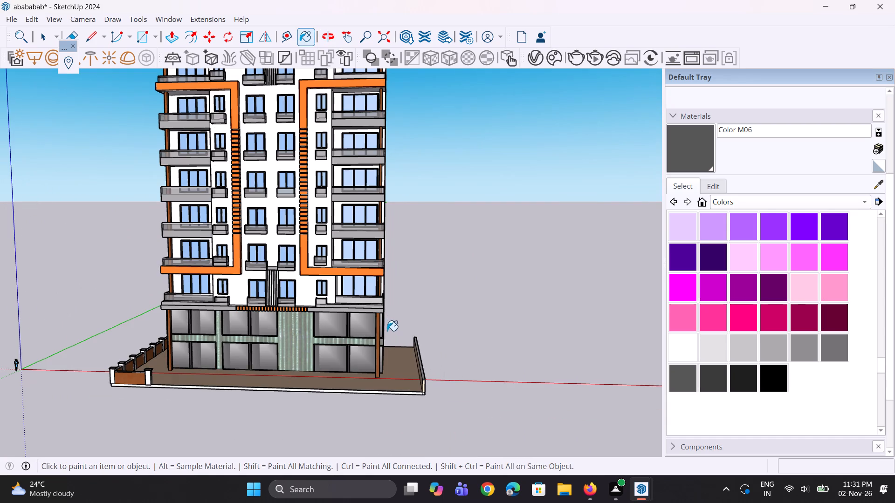
# Paint the front rail's outer face on the lowest wide balcony of the opposite corner column with Color M06.
pyautogui.scroll(4, 125, 251)
pyautogui.scroll(5, 163, 282)
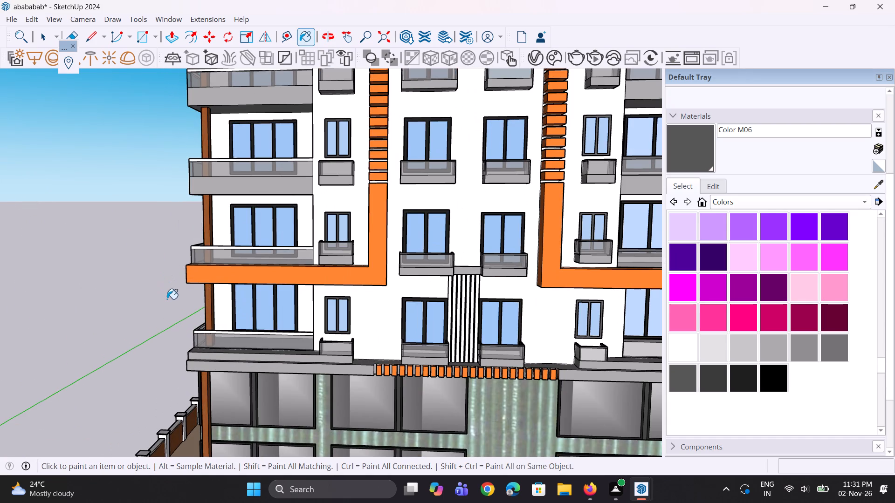
pyautogui.scroll(3, 177, 309)
pyautogui.scroll(5, 227, 353)
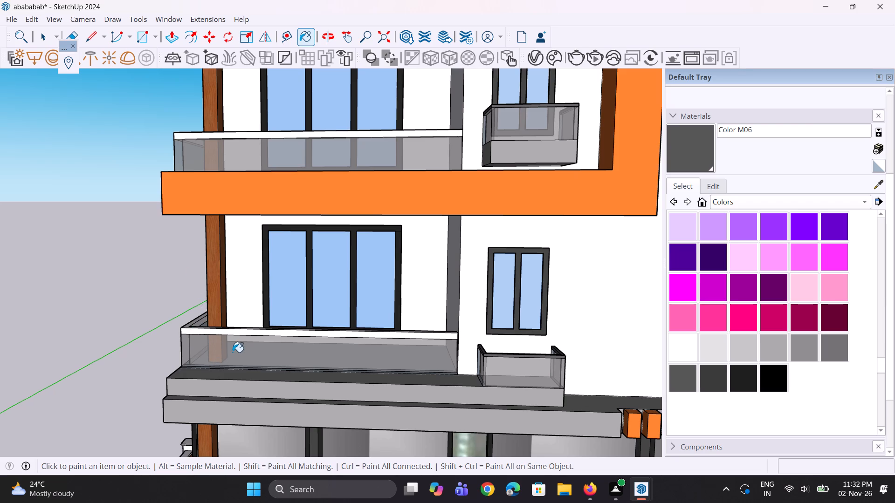
pyautogui.scroll(-3, 233, 352)
pyautogui.moveTo(242, 341); pyautogui.dragTo(212, 406, button='middle')
pyautogui.scroll(6, 255, 343)
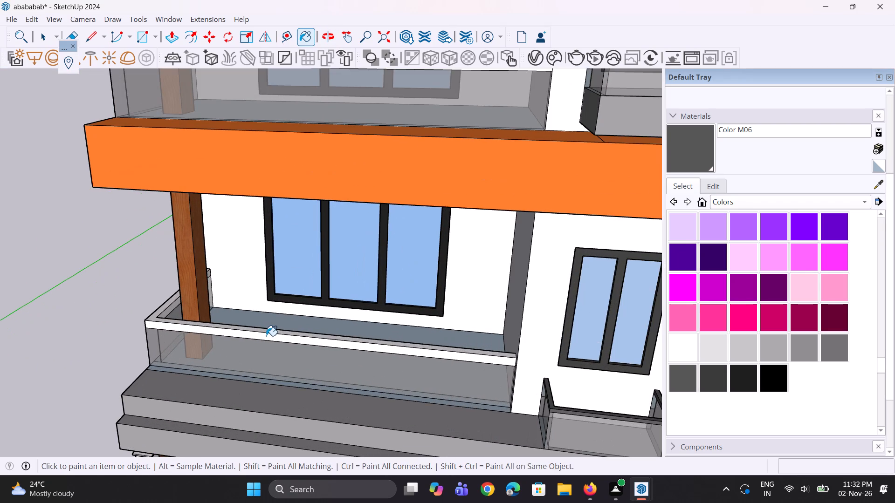
pyautogui.click(266, 336)
# Paint the rail's top face and the side rail's inner and outer faces on this opposite lowest balcony with Color M06.
pyautogui.scroll(5, 180, 331)
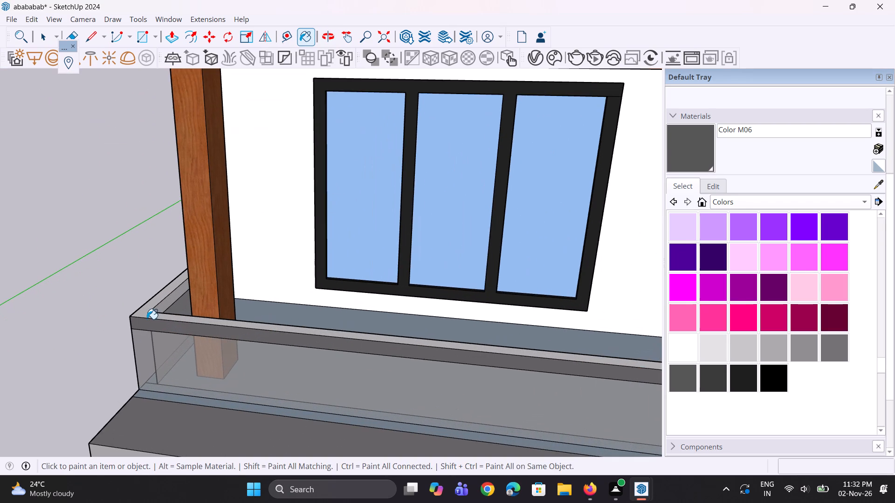
pyautogui.scroll(2, 147, 319)
pyautogui.click(143, 314)
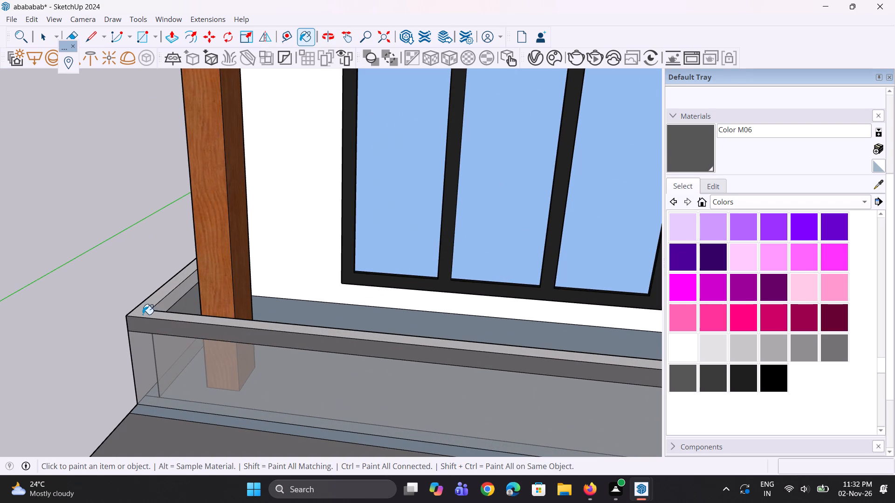
pyautogui.scroll(2, 161, 308)
pyautogui.click(161, 307)
pyautogui.moveTo(124, 324); pyautogui.dragTo(227, 332, button='middle')
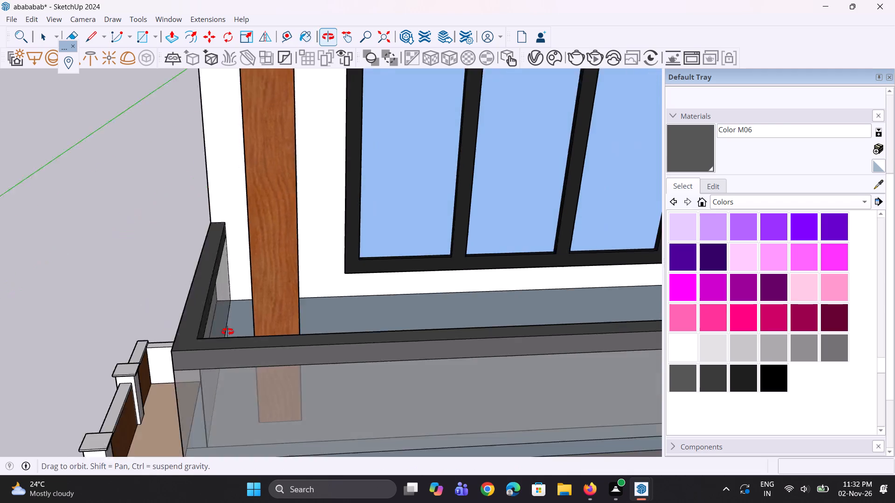
pyautogui.moveTo(227, 332); pyautogui.dragTo(234, 331, button='middle')
pyautogui.scroll(-4, 235, 343)
pyautogui.moveTo(235, 332); pyautogui.dragTo(303, 300, button='middle')
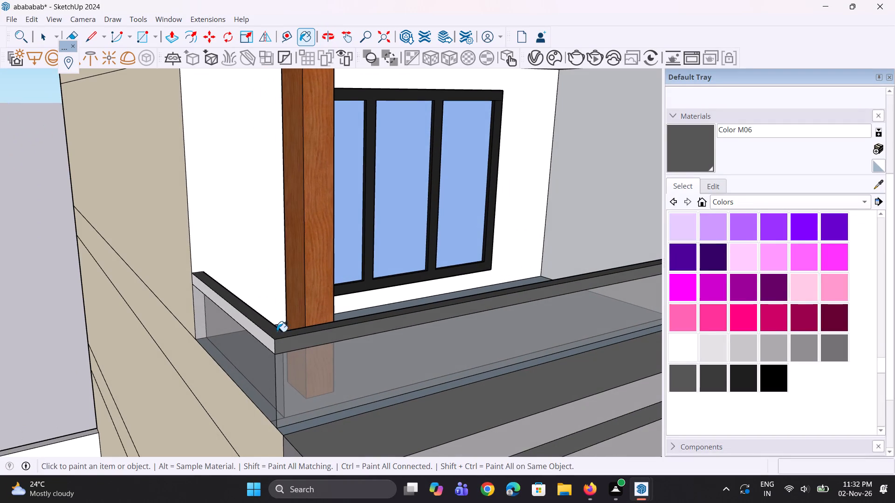
pyautogui.click(269, 341)
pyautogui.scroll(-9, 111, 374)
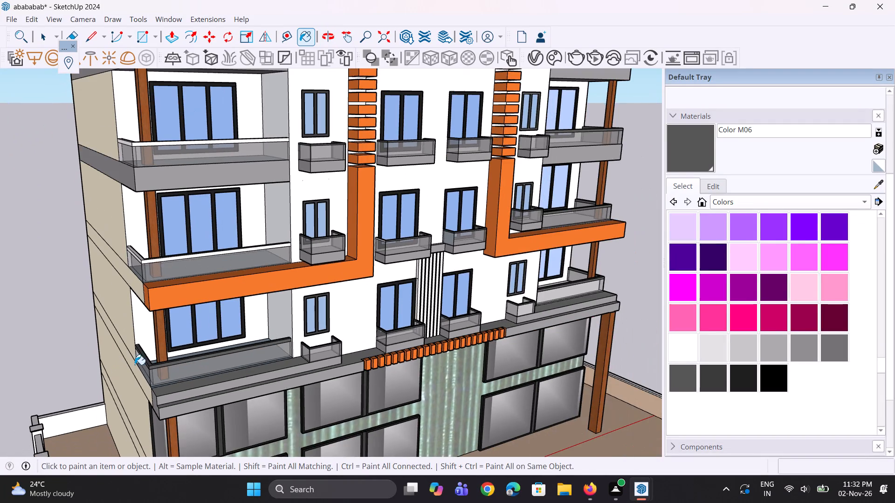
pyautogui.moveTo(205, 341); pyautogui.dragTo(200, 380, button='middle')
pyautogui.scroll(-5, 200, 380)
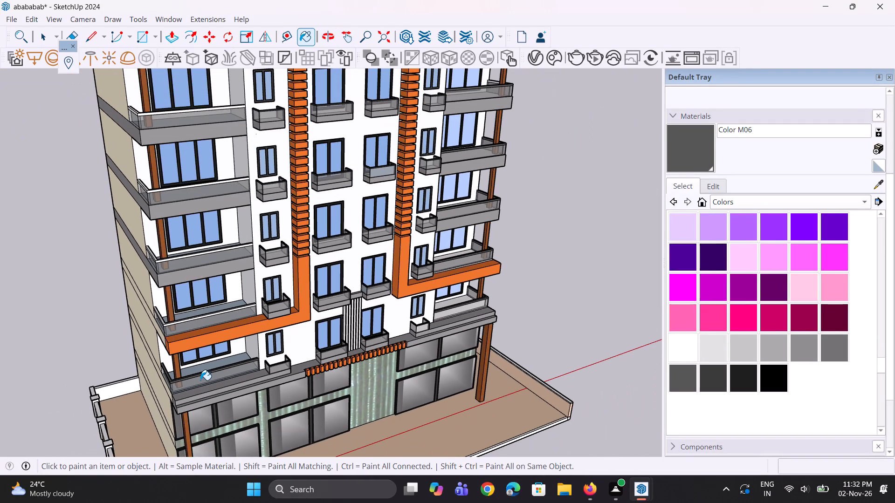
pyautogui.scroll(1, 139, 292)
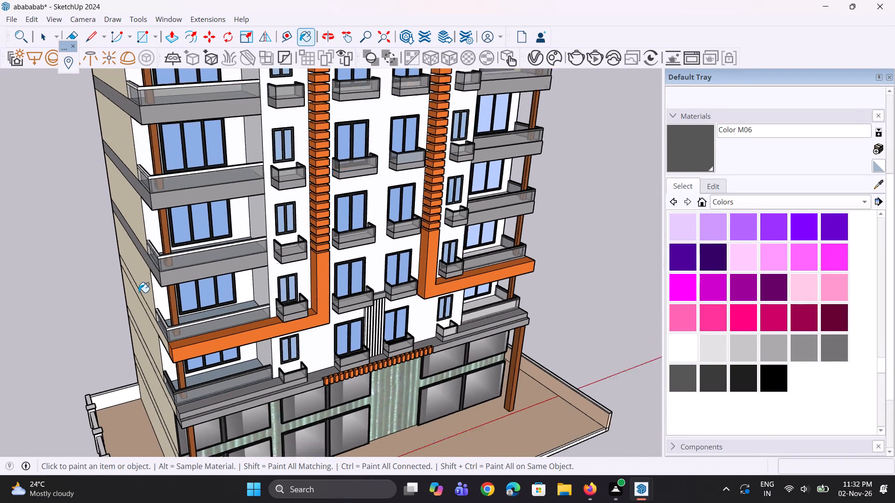
# Paint the side rail's outer face, the rail's top face and the front rail's outer face on the wide balcony above the orange frame with Color M06.
pyautogui.scroll(7, 138, 292)
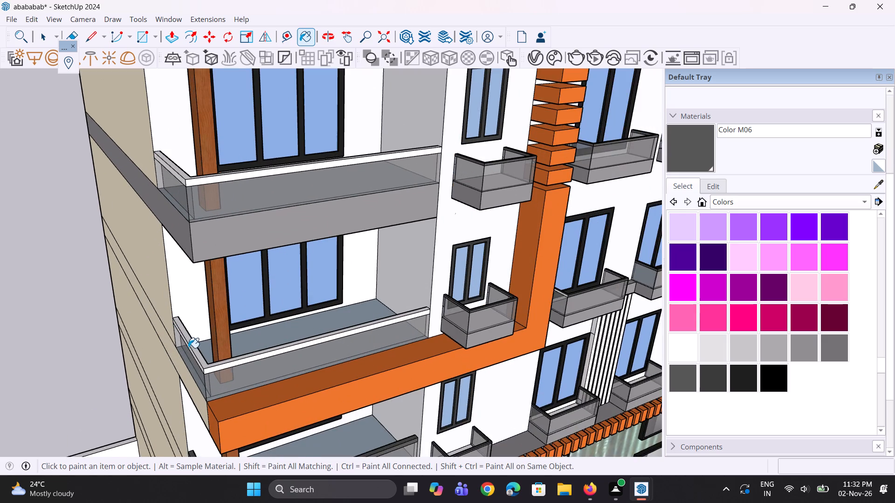
pyautogui.scroll(2, 188, 348)
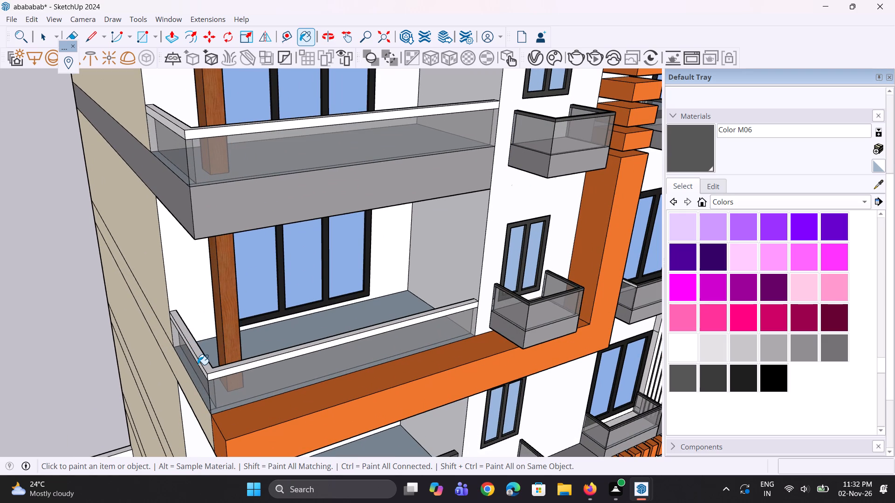
pyautogui.scroll(2, 203, 373)
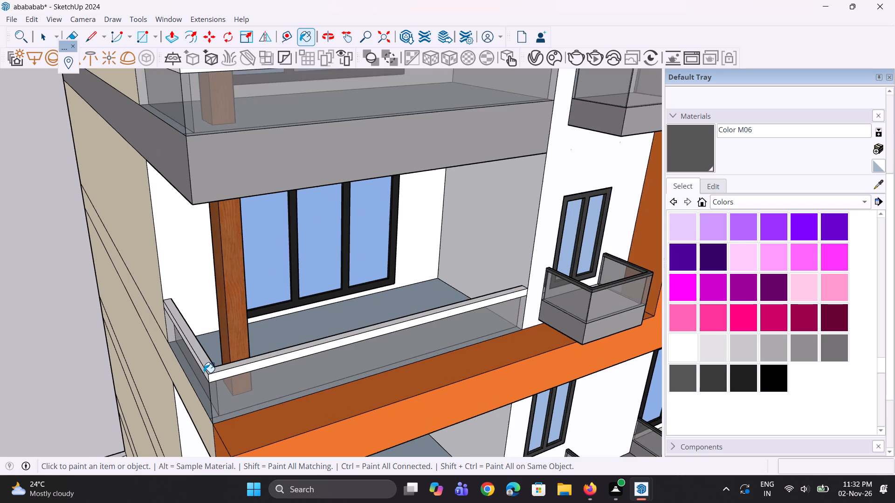
pyautogui.scroll(2, 204, 373)
pyautogui.click(204, 373)
pyautogui.scroll(5, 224, 367)
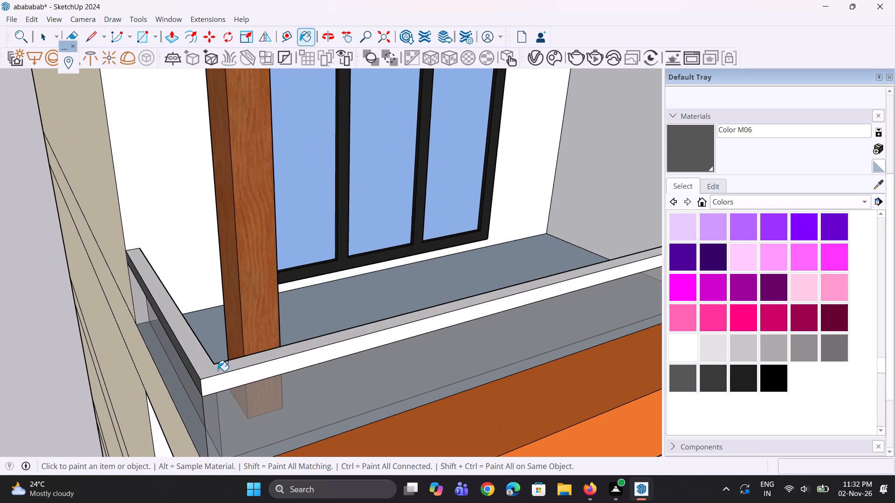
pyautogui.click(218, 371)
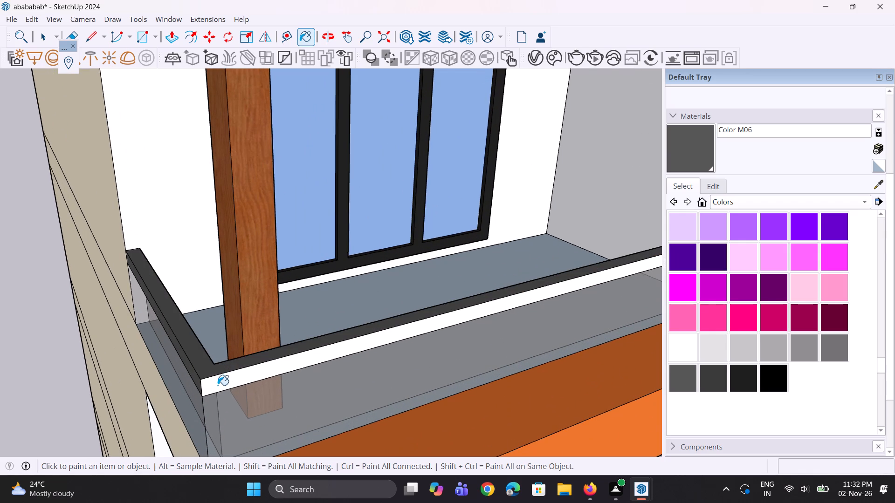
pyautogui.scroll(5, 218, 385)
pyautogui.click(218, 387)
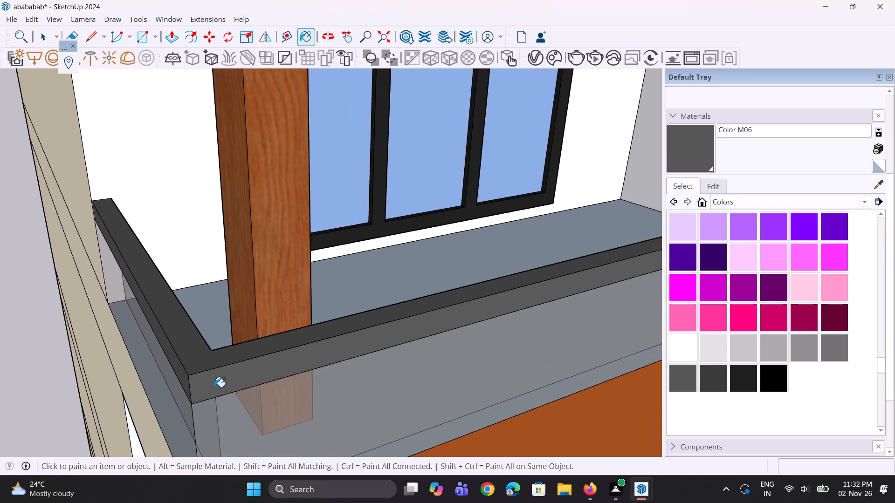
# Paint the inner faces of the side rail and front rail on this balcony above the orange frame with Color M06.
pyautogui.scroll(-4, 124, 386)
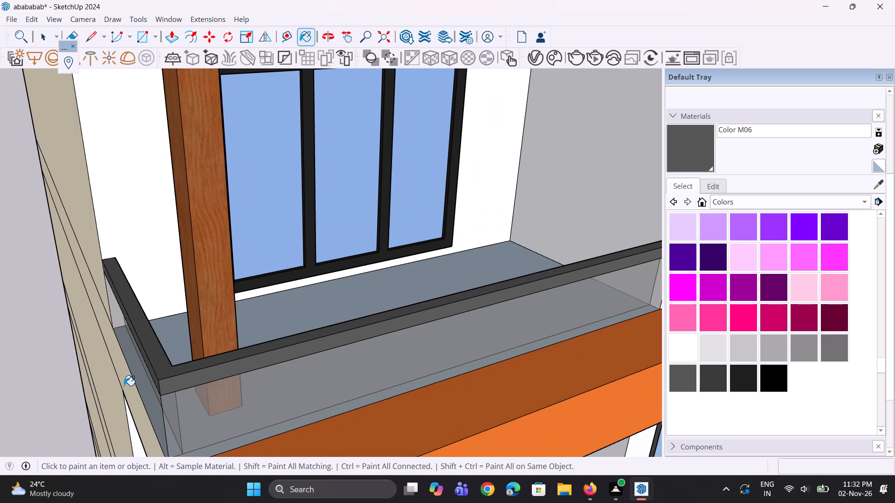
pyautogui.scroll(-4, 118, 390)
pyautogui.moveTo(131, 389); pyautogui.dragTo(21, 394, button='middle')
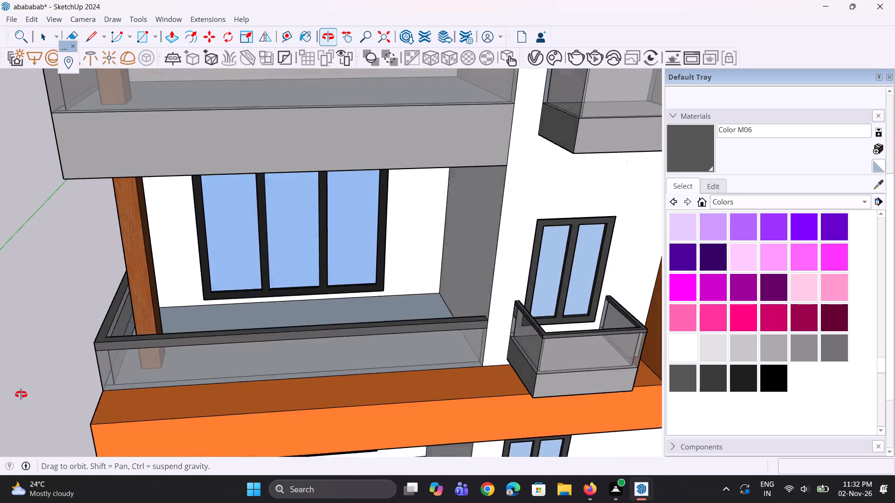
pyautogui.moveTo(21, 394); pyautogui.dragTo(13, 394, button='middle')
pyautogui.scroll(3, 97, 345)
pyautogui.click(107, 318)
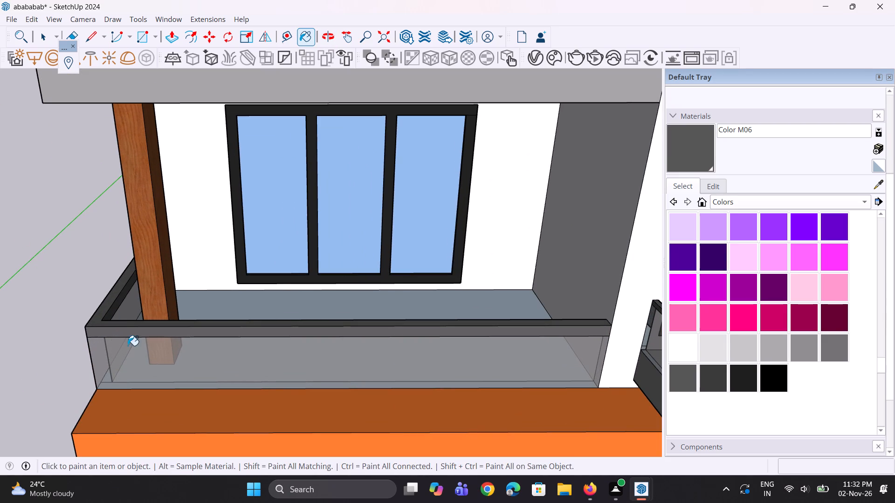
pyautogui.moveTo(248, 347); pyautogui.dragTo(633, 353, button='middle')
pyautogui.scroll(1, 490, 374)
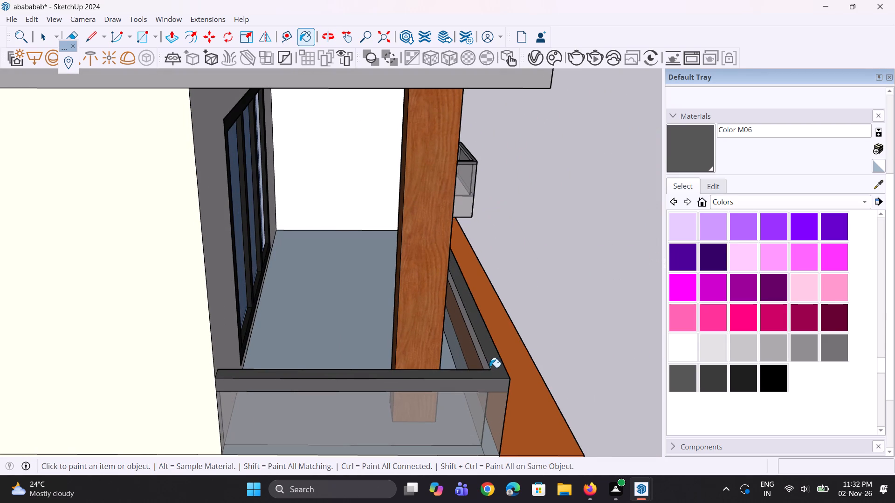
pyautogui.click(486, 365)
# Paint the front rail's inner face on the lowest wide balcony of this corner column with Color M06.
pyautogui.scroll(-9, 239, 314)
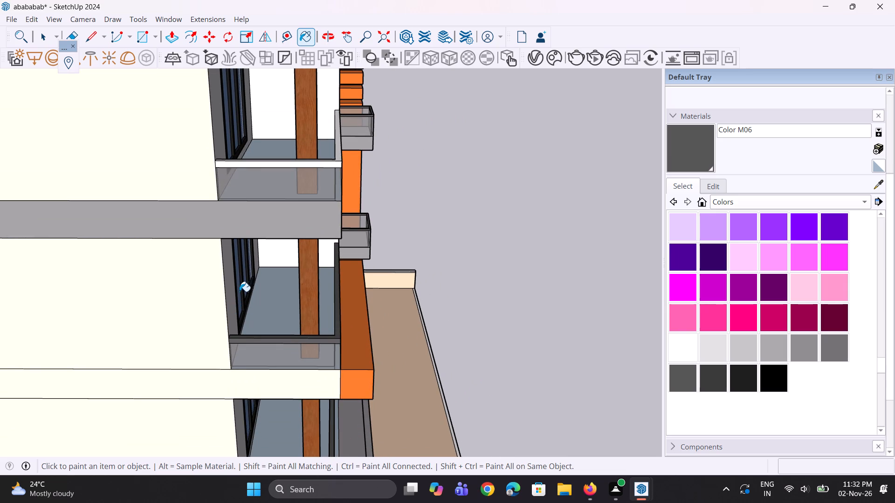
pyautogui.scroll(-2, 240, 291)
pyautogui.scroll(2, 316, 117)
pyautogui.scroll(-7, 284, 193)
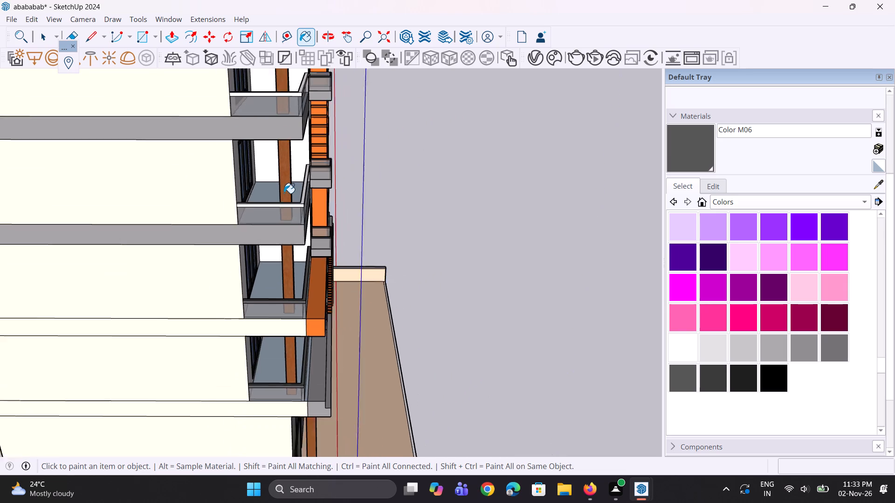
pyautogui.scroll(-2, 284, 193)
pyautogui.scroll(4, 306, 381)
pyautogui.scroll(3, 283, 324)
pyautogui.moveTo(283, 324); pyautogui.dragTo(326, 321, button='middle')
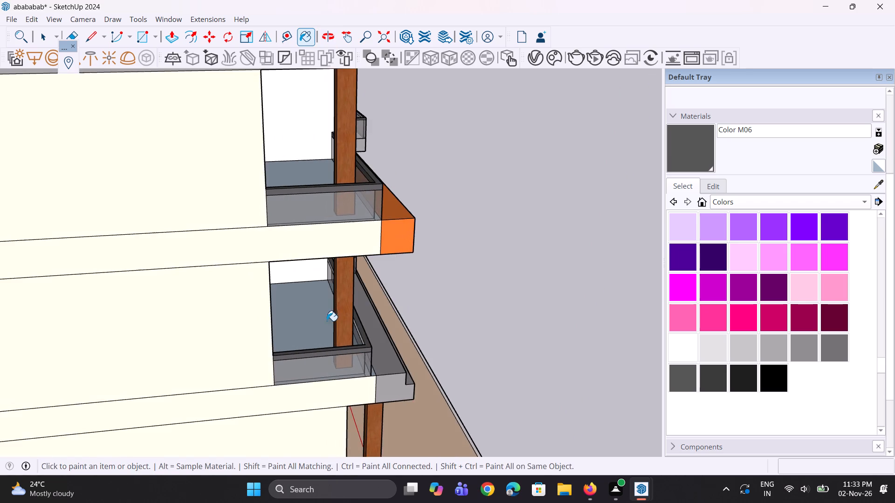
pyautogui.scroll(7, 361, 339)
pyautogui.click(361, 339)
# Paint the side and front rails' outer faces and the rail's top face on the second wide balcony above the orange frame with Color M06.
pyautogui.moveTo(342, 350); pyautogui.dragTo(43, 426, button='middle')
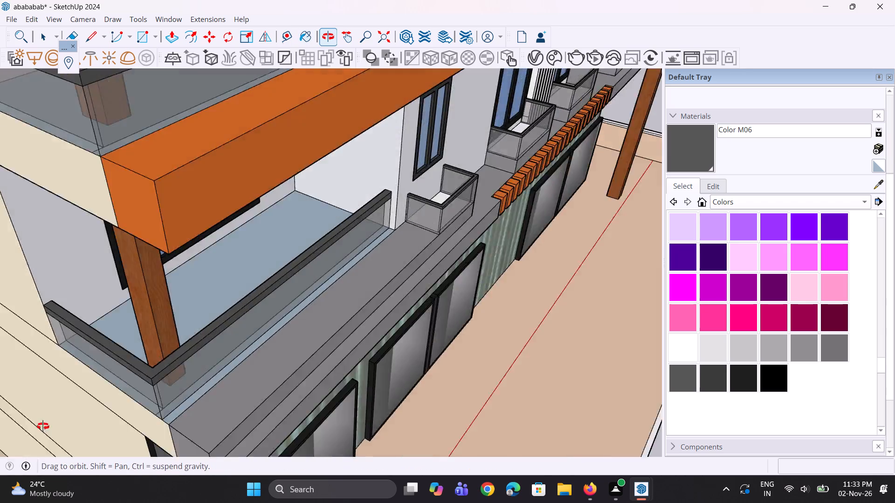
pyautogui.moveTo(43, 426); pyautogui.dragTo(483, 302, button='middle')
pyautogui.scroll(-6, 285, 326)
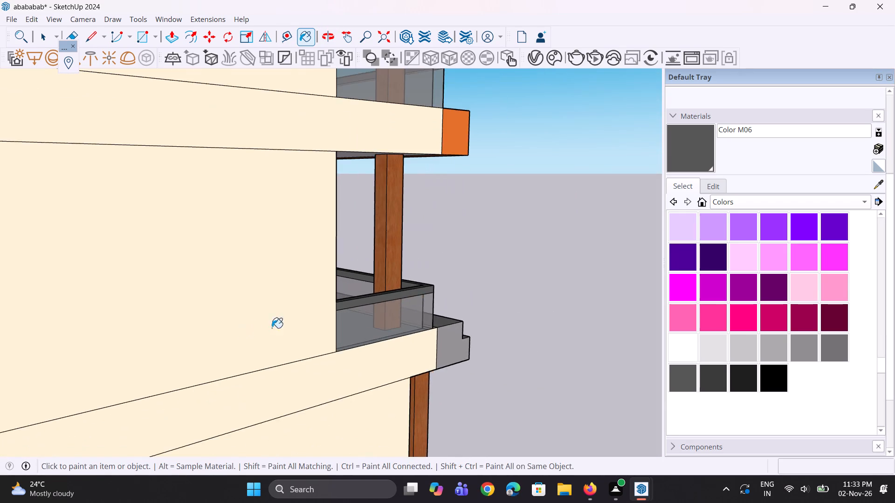
pyautogui.moveTo(488, 272); pyautogui.dragTo(336, 318, button='middle')
pyautogui.scroll(-8, 339, 338)
pyautogui.scroll(5, 309, 229)
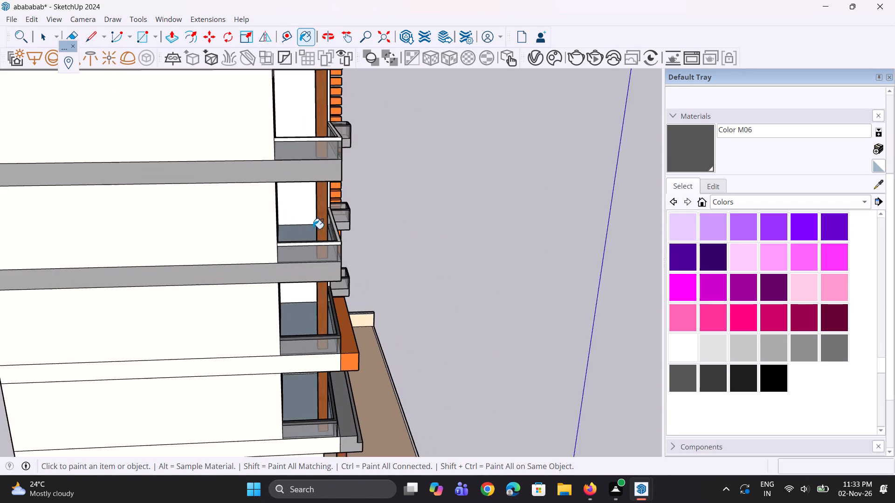
pyautogui.scroll(8, 348, 242)
pyautogui.click(326, 246)
pyautogui.moveTo(296, 231); pyautogui.dragTo(184, 233, button='middle')
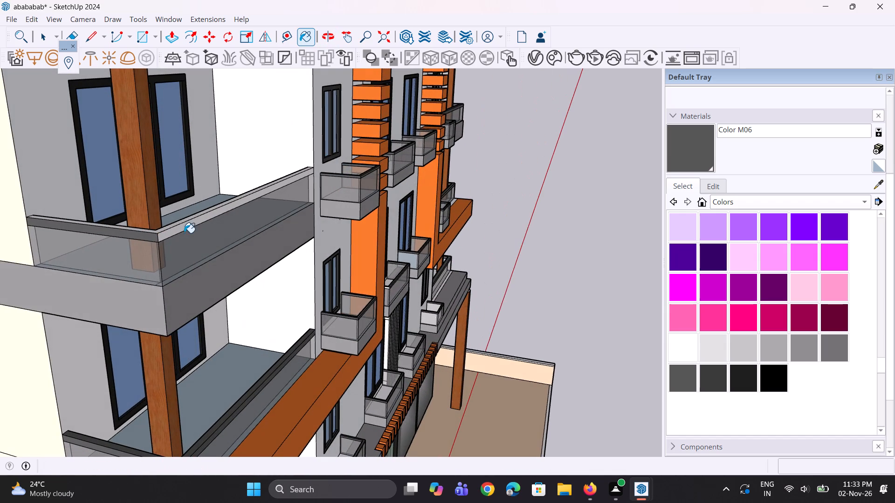
pyautogui.click(182, 228)
pyautogui.moveTo(153, 243); pyautogui.dragTo(190, 300, button='middle')
pyautogui.scroll(3, 224, 326)
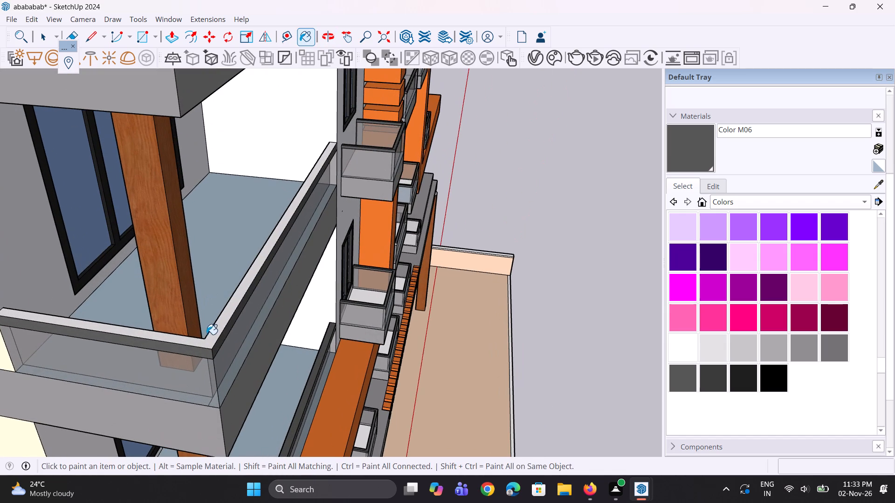
pyautogui.click(208, 337)
# Paint the inner faces of the side and front rails on the second wide balcony above the orange frame with Color M06.
pyautogui.moveTo(200, 346); pyautogui.dragTo(296, 318, button='middle')
pyautogui.scroll(2, 306, 296)
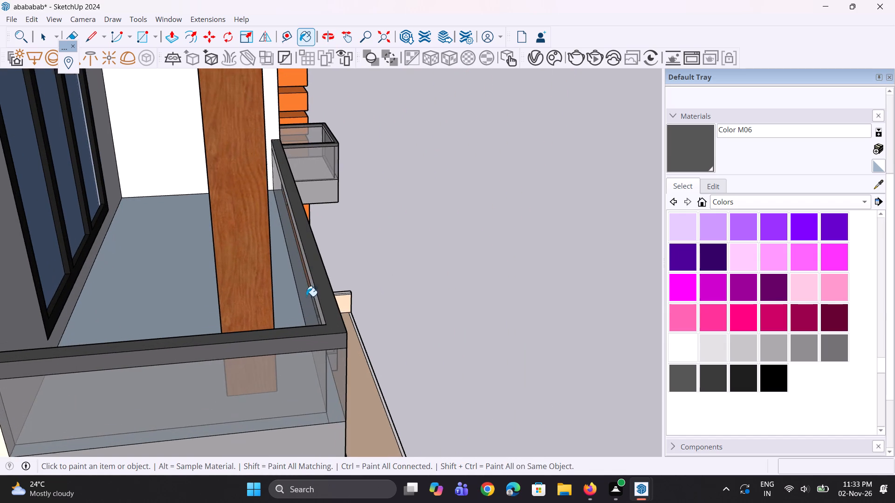
pyautogui.scroll(3, 309, 294)
pyautogui.click(314, 291)
pyautogui.moveTo(315, 291); pyautogui.dragTo(242, 298, button='middle')
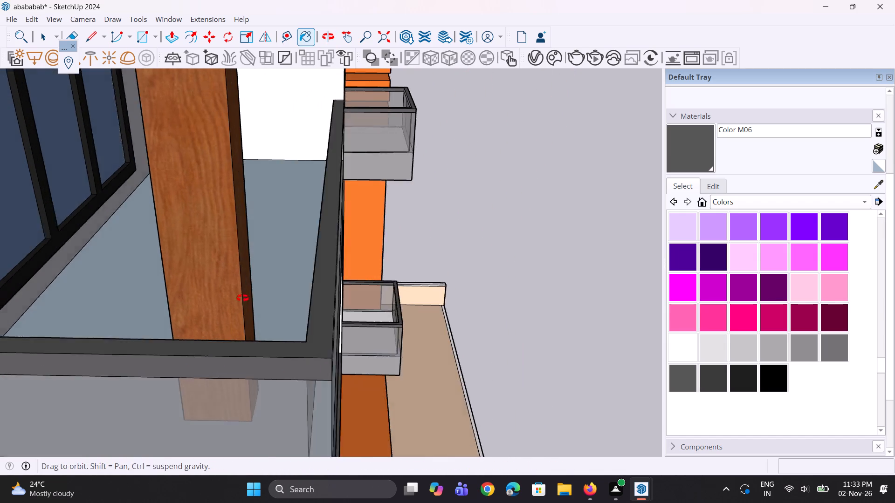
pyautogui.moveTo(242, 298); pyautogui.dragTo(230, 298, button='middle')
pyautogui.scroll(-10, 245, 300)
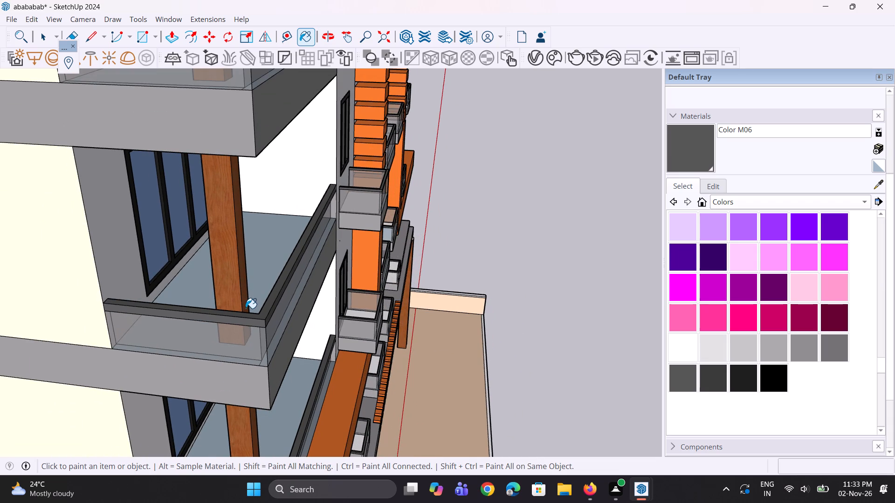
pyautogui.scroll(-4, 246, 308)
pyautogui.moveTo(244, 309); pyautogui.dragTo(28, 321, button='middle')
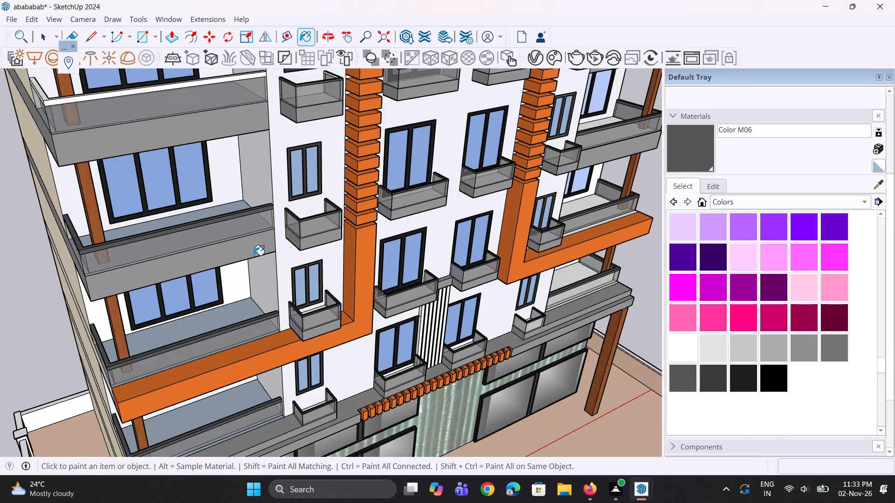
pyautogui.moveTo(254, 255); pyautogui.dragTo(98, 263, button='middle')
pyautogui.scroll(3, 31, 171)
pyautogui.scroll(5, 69, 171)
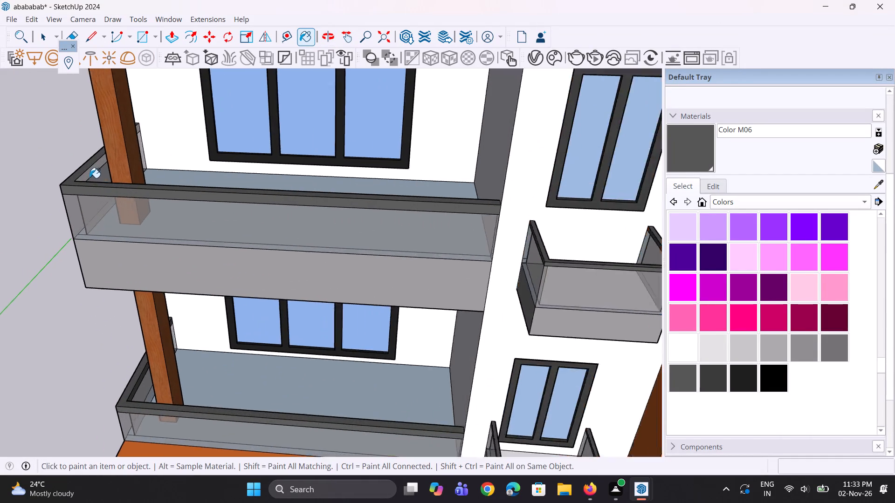
pyautogui.scroll(2, 89, 178)
pyautogui.click(95, 168)
pyautogui.moveTo(79, 204); pyautogui.dragTo(519, 297, button='middle')
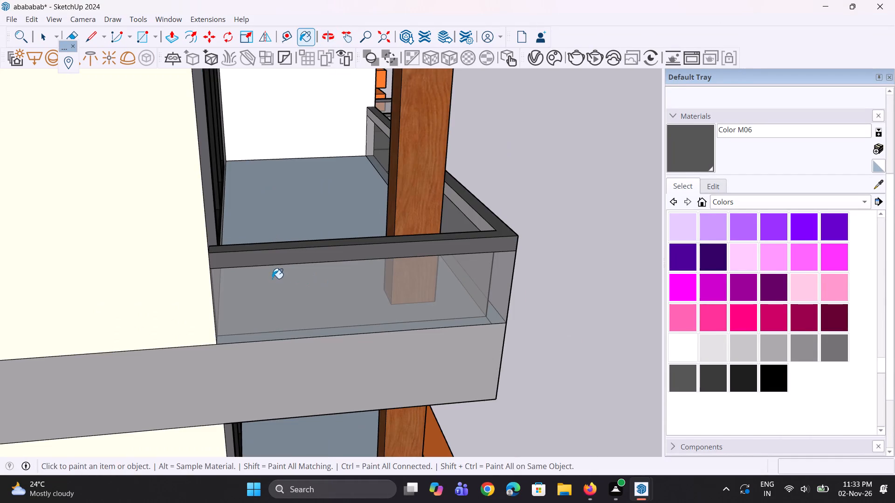
pyautogui.moveTo(291, 283); pyautogui.dragTo(325, 285, button='middle')
pyautogui.scroll(2, 503, 204)
pyautogui.click(426, 258)
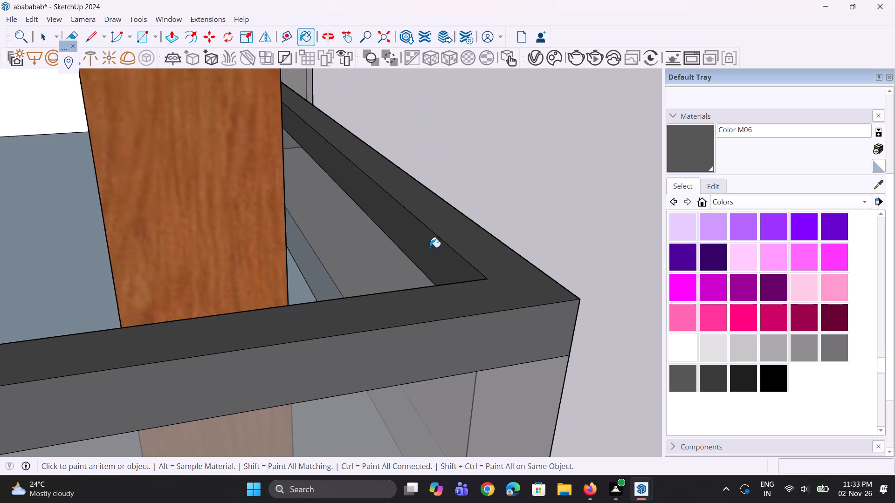
# Paint the side rail's outer face and the rail's top face on the third wide balcony above the lower orange frame with Color M06.
pyautogui.scroll(-13, 343, 151)
pyautogui.moveTo(359, 196); pyautogui.dragTo(347, 270, button='middle')
pyautogui.scroll(-6, 351, 262)
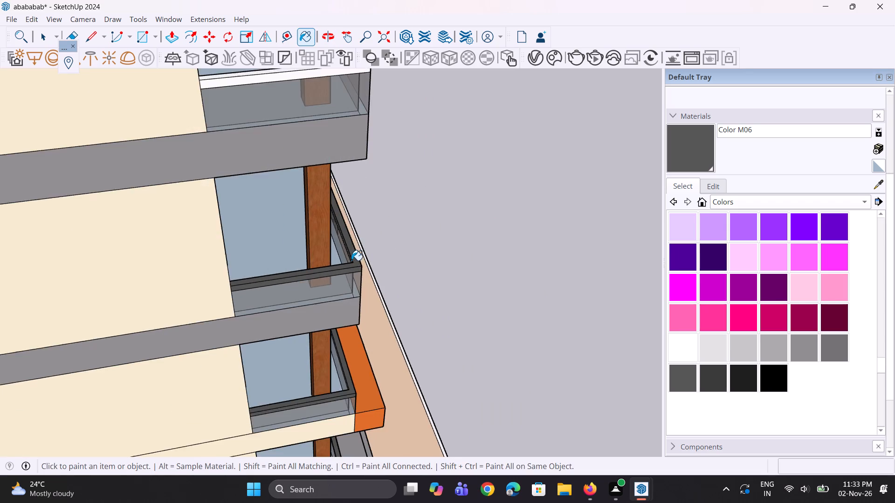
pyautogui.scroll(-6, 351, 261)
pyautogui.scroll(6, 406, 104)
pyautogui.scroll(-4, 311, 255)
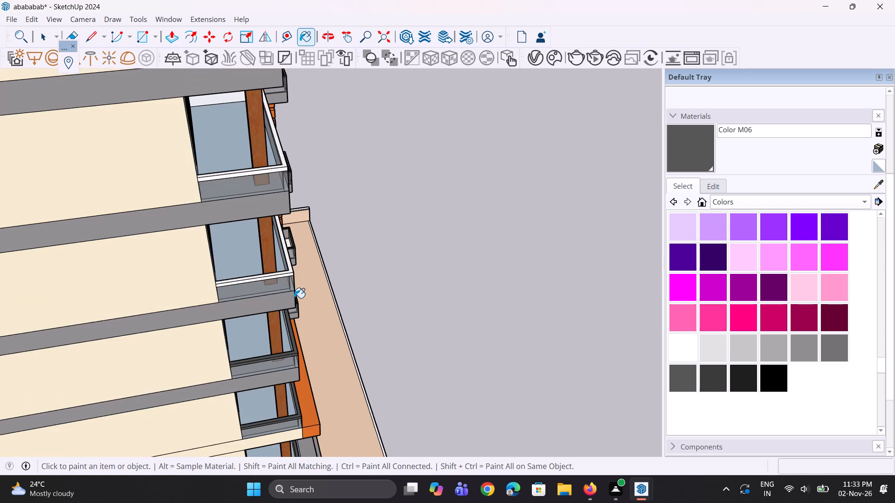
pyautogui.scroll(1, 273, 305)
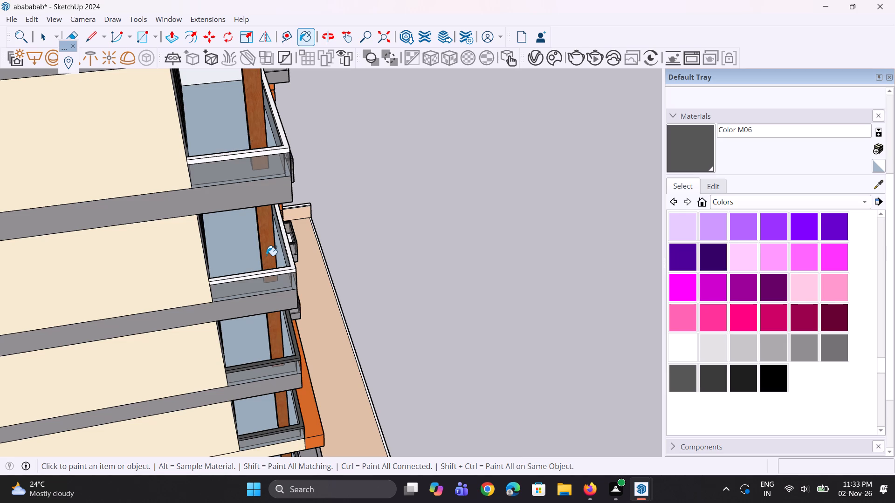
pyautogui.scroll(1, 266, 254)
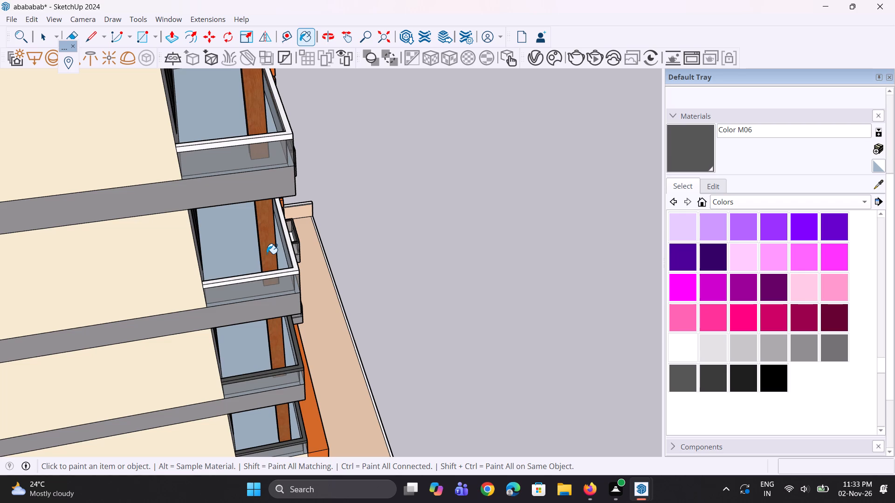
pyautogui.scroll(4, 298, 261)
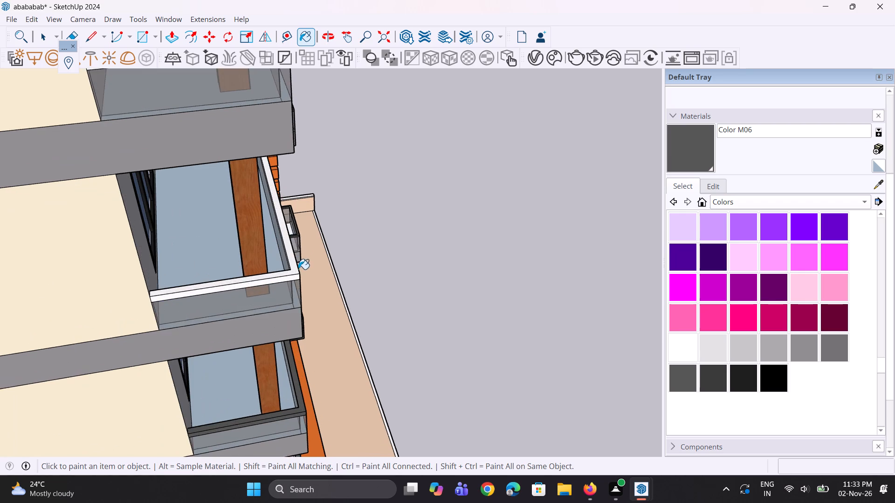
pyautogui.scroll(7, 293, 279)
pyautogui.click(293, 278)
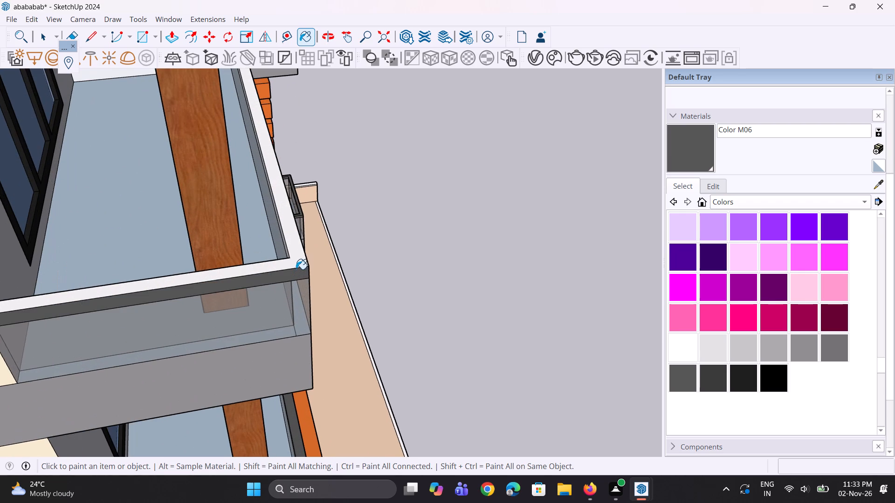
pyautogui.scroll(3, 297, 267)
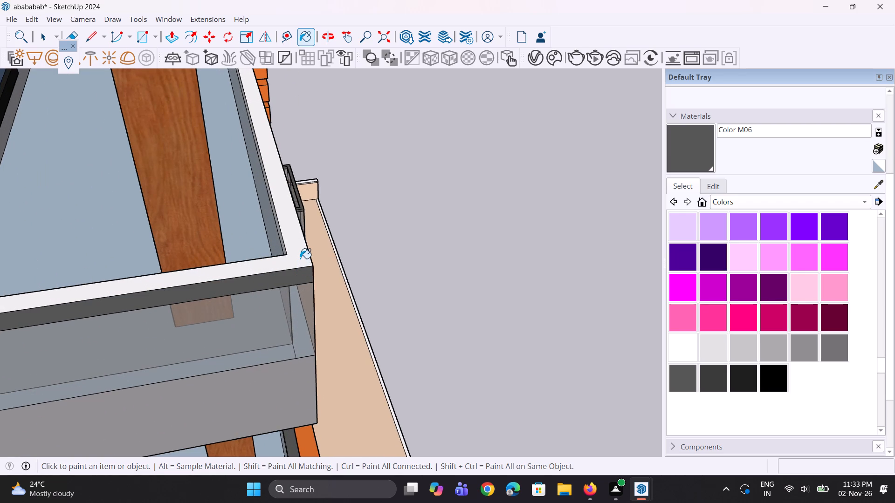
pyautogui.scroll(5, 300, 258)
pyautogui.click(300, 258)
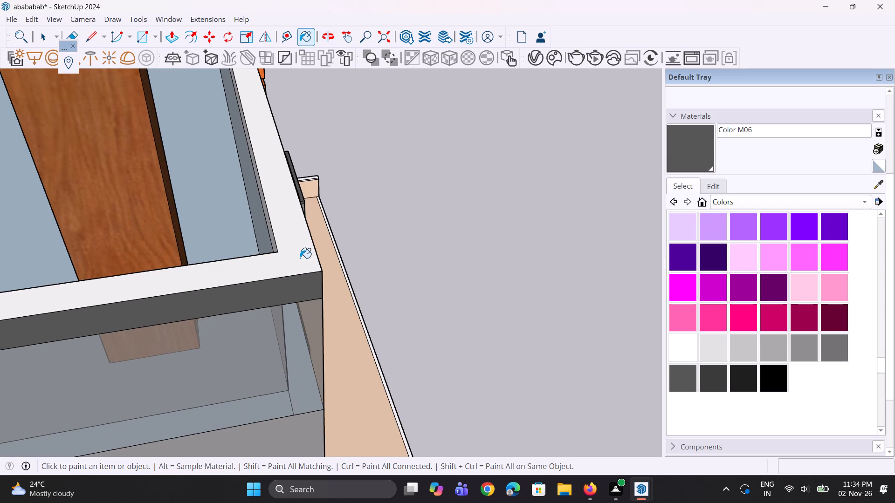
# Paint the front rail's outer face on the third wide balcony above the lower orange frame with Color M06.
pyautogui.moveTo(330, 256); pyautogui.dragTo(198, 248, button='middle')
pyautogui.scroll(-6, 419, 267)
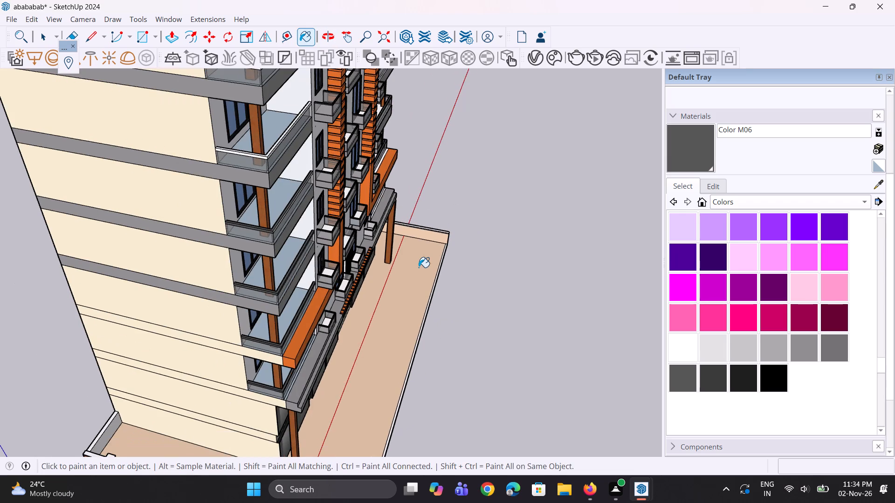
pyautogui.scroll(4, 292, 247)
pyautogui.scroll(4, 264, 220)
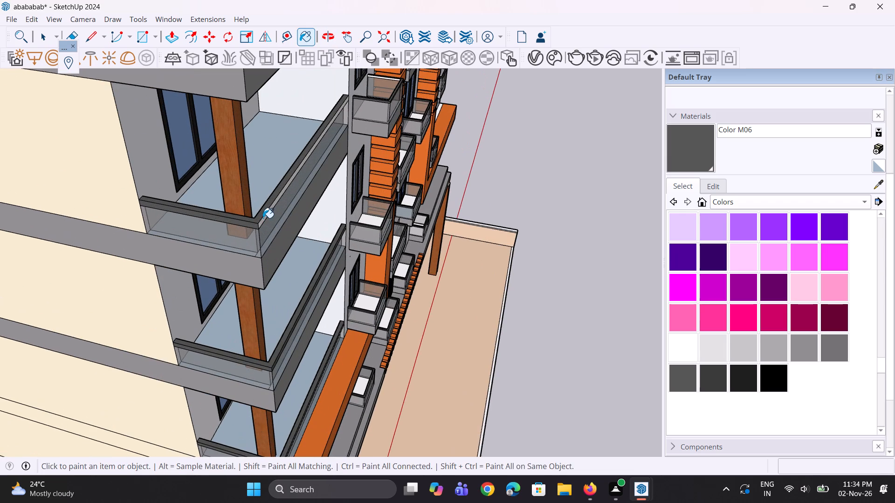
pyautogui.scroll(2, 263, 218)
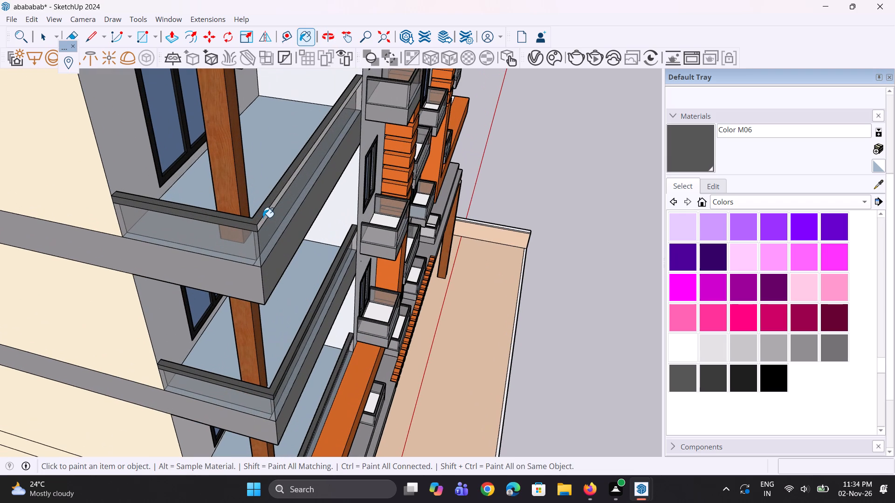
pyautogui.scroll(1, 264, 224)
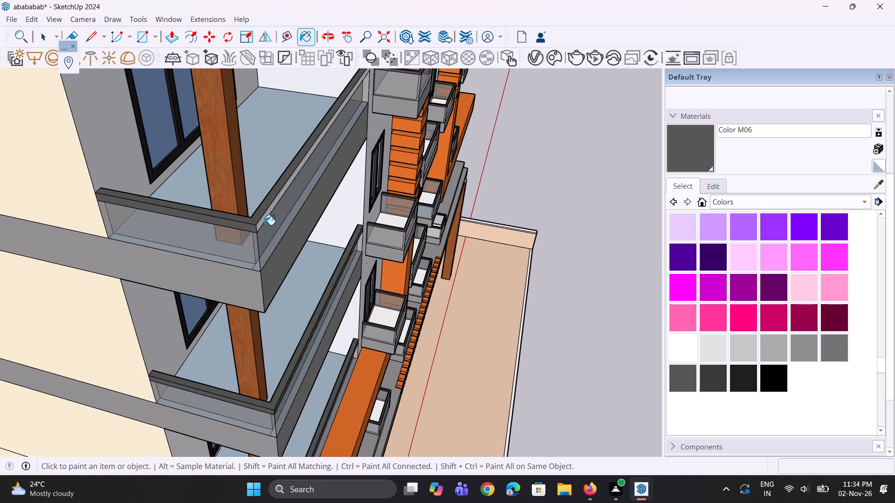
pyautogui.scroll(2, 264, 224)
pyautogui.click(264, 216)
# Paint the inner faces of the front and side rails on the third wide balcony above the lower orange frame with Color M06.
pyautogui.moveTo(260, 219); pyautogui.dragTo(266, 223, button='middle')
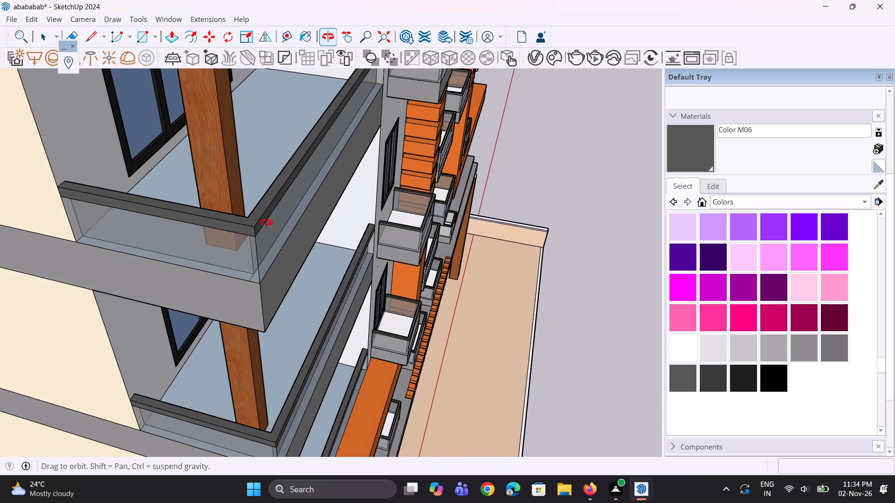
pyautogui.moveTo(266, 223); pyautogui.dragTo(389, 236, button='middle')
pyautogui.scroll(1, 343, 232)
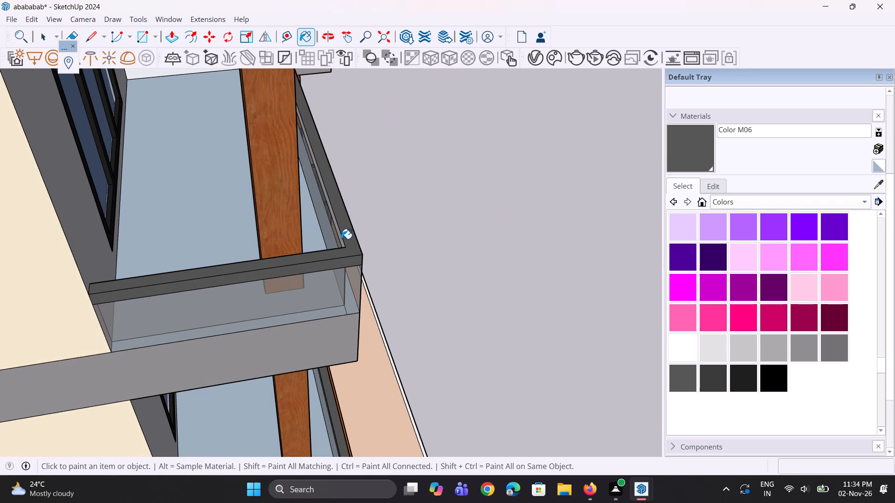
pyautogui.click(341, 239)
pyautogui.moveTo(309, 263); pyautogui.dragTo(48, 251, button='middle')
pyautogui.scroll(1, 242, 242)
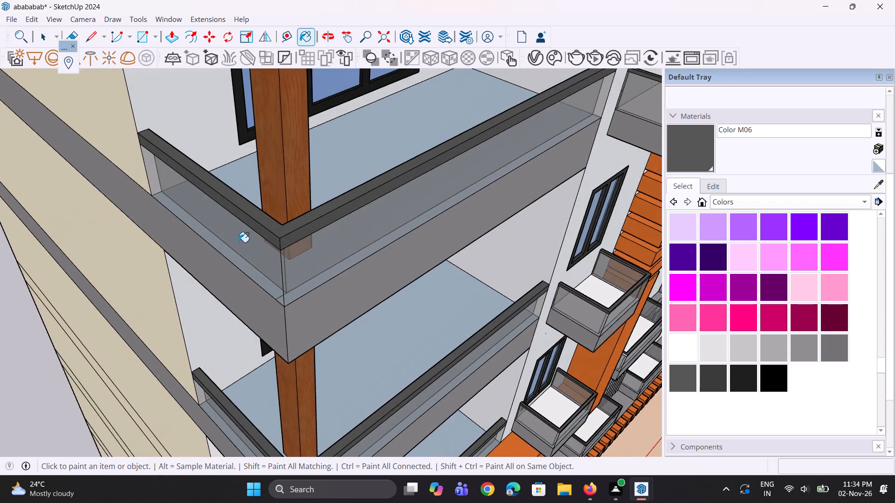
pyautogui.moveTo(194, 242); pyautogui.dragTo(63, 246, button='middle')
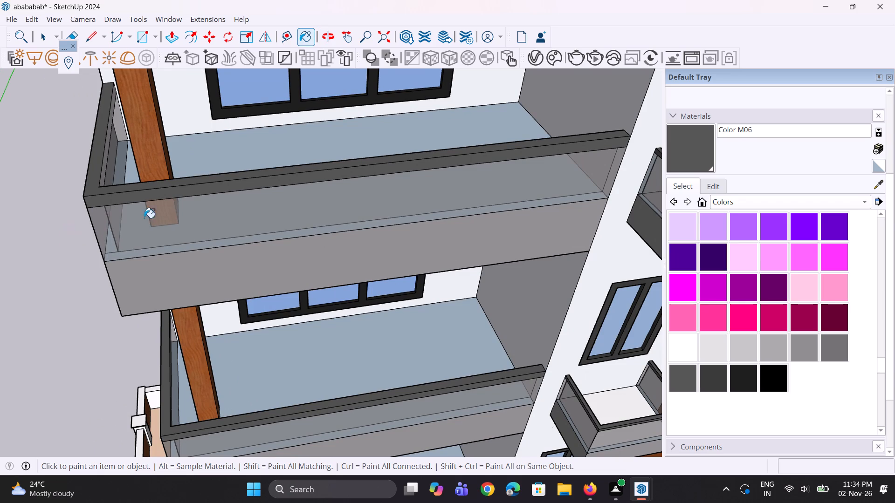
pyautogui.moveTo(181, 201); pyautogui.dragTo(54, 228, button='middle')
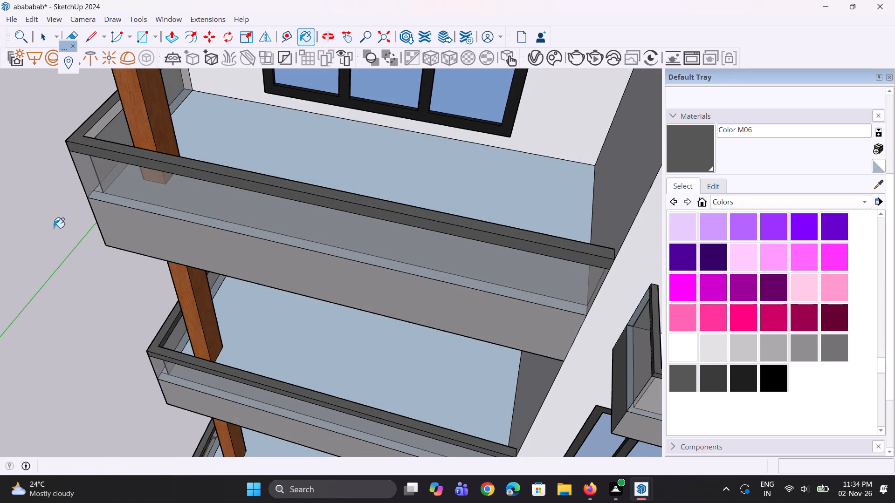
pyautogui.scroll(3, 76, 135)
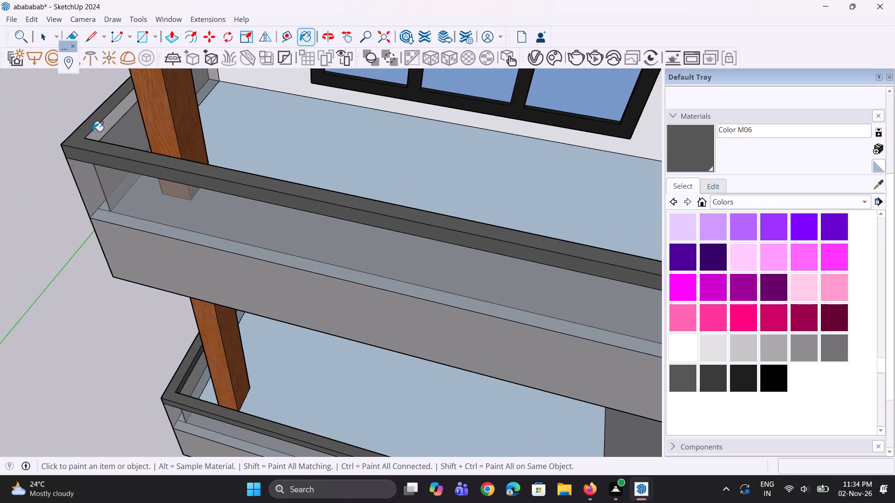
pyautogui.click(94, 131)
# Paint the outer faces of the side and front rails on the fourth wide balcony above the lower orange frame with Color M06.
pyautogui.moveTo(46, 197); pyautogui.dragTo(185, 211, button='middle')
pyautogui.scroll(-5, 161, 290)
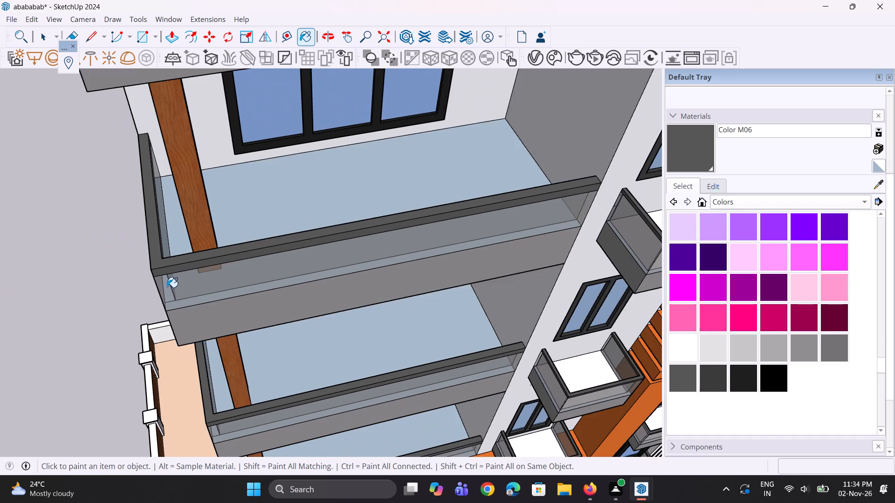
pyautogui.scroll(-15, 171, 286)
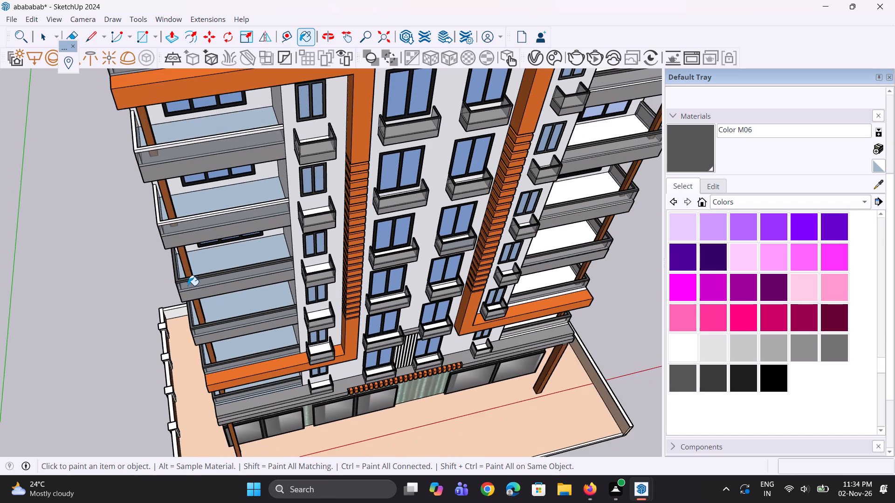
pyautogui.scroll(8, 173, 230)
pyautogui.moveTo(151, 220); pyautogui.dragTo(166, 214, button='middle')
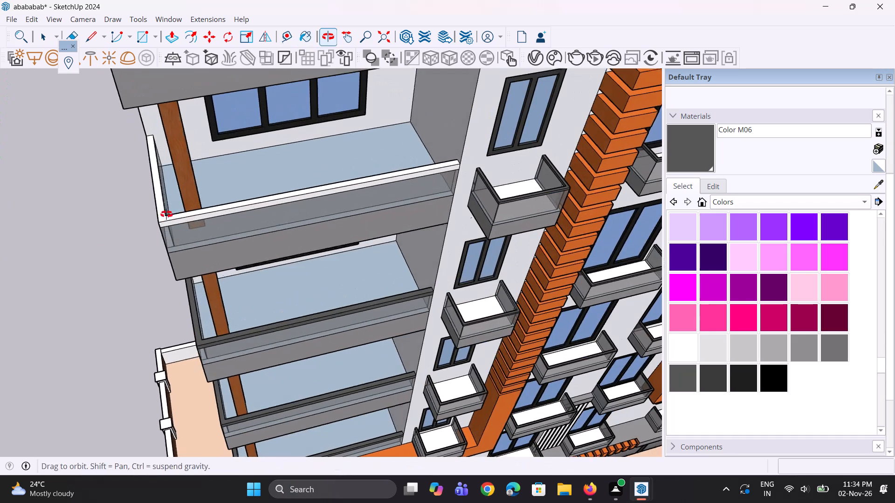
pyautogui.moveTo(166, 214); pyautogui.dragTo(231, 196, button='middle')
pyautogui.scroll(4, 233, 195)
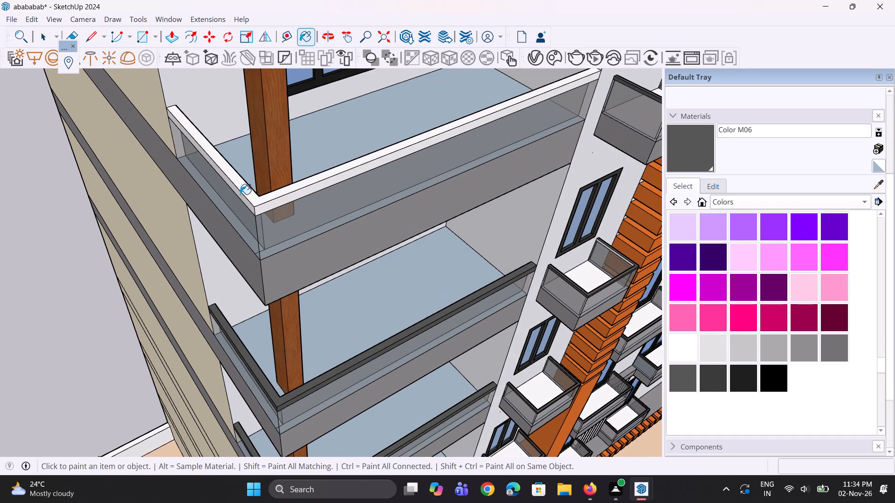
pyautogui.click(240, 194)
pyautogui.scroll(6, 266, 212)
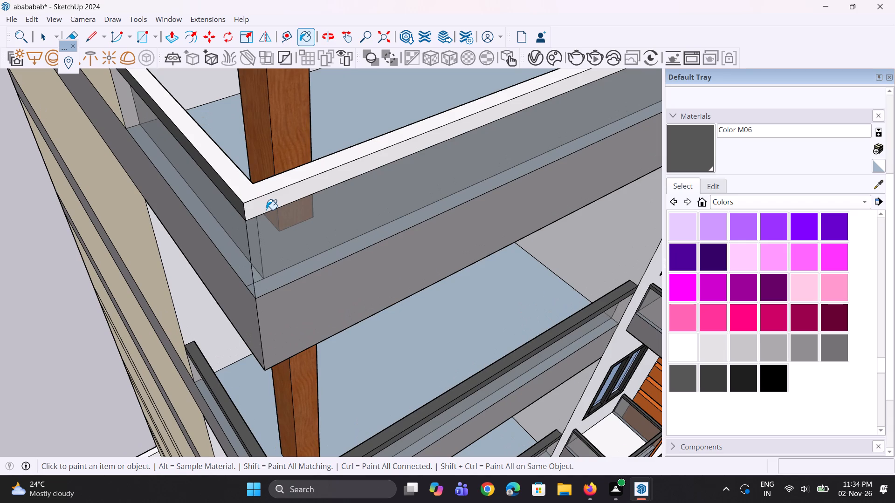
pyautogui.click(266, 201)
# Paint the rail's top face on the fourth wide balcony above the lower orange frame with Color M06.
pyautogui.scroll(1, 287, 190)
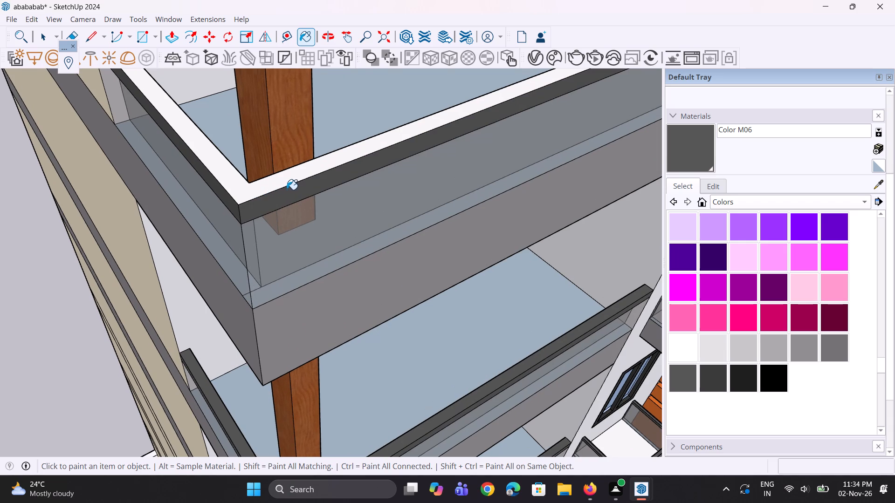
pyautogui.moveTo(286, 190); pyautogui.dragTo(196, 218, button='middle')
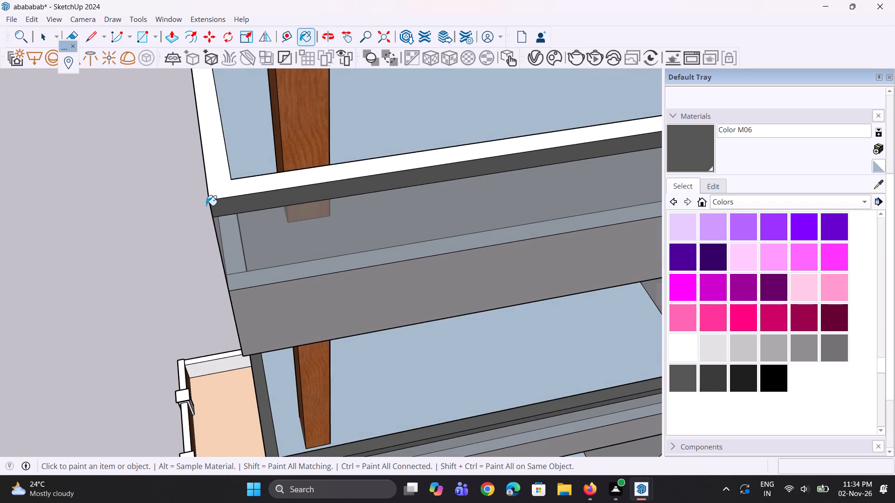
pyautogui.scroll(2, 206, 205)
pyautogui.scroll(-4, 197, 200)
pyautogui.click(200, 191)
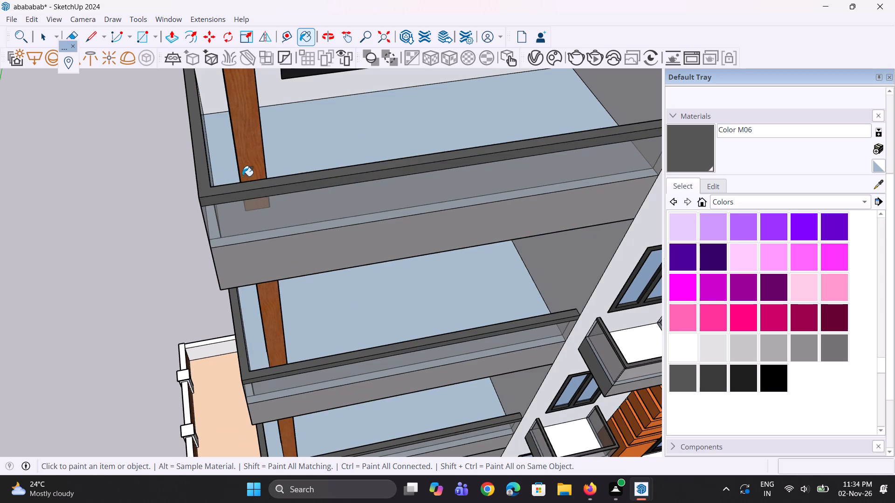
# Paint the inner faces of the side and front rails on the fourth wide balcony above the lower orange frame with Color M06.
pyautogui.moveTo(234, 185); pyautogui.dragTo(148, 224, button='middle')
pyautogui.scroll(7, 167, 188)
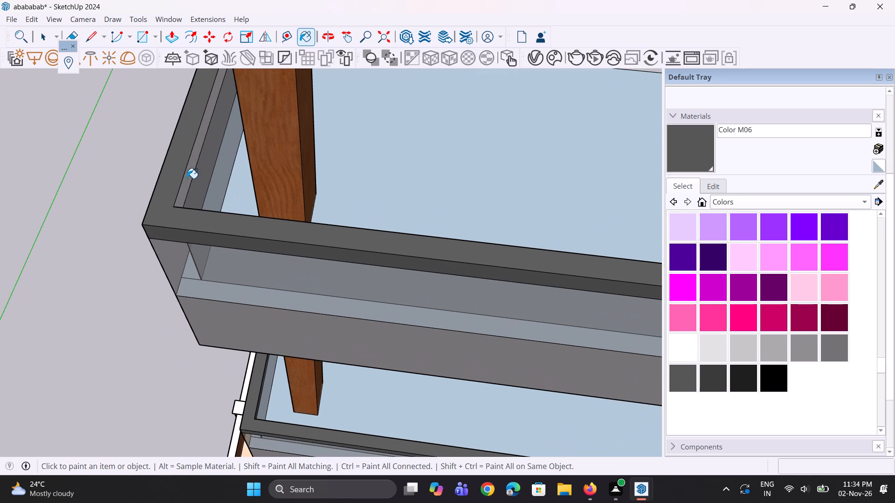
pyautogui.click(187, 178)
pyautogui.moveTo(164, 230); pyautogui.dragTo(414, 288, button='middle')
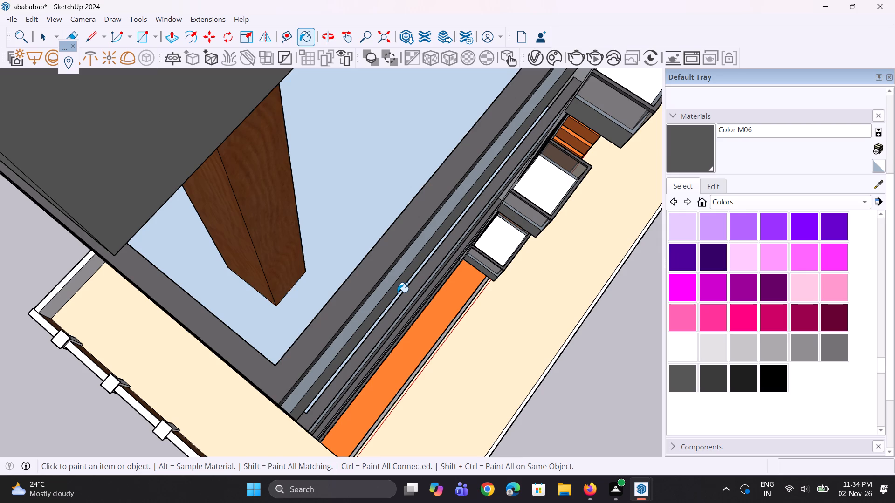
pyautogui.moveTo(366, 298); pyautogui.dragTo(373, 294, button='middle')
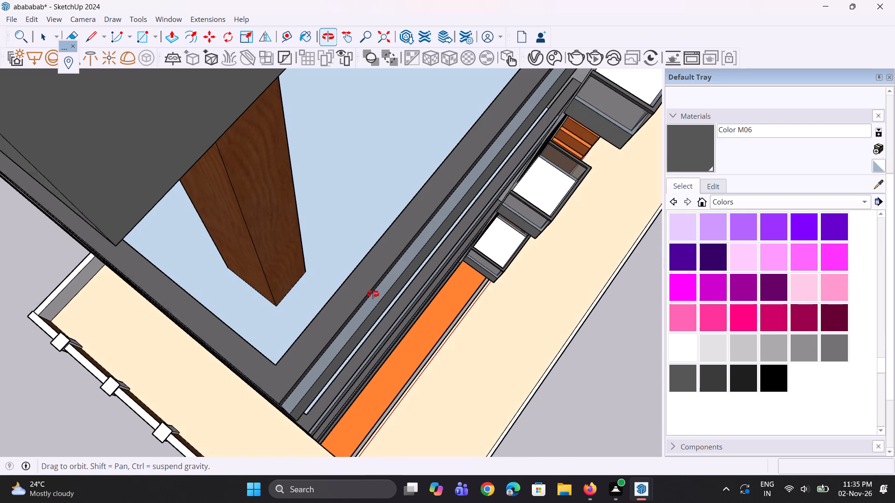
pyautogui.moveTo(373, 294); pyautogui.dragTo(459, 265, button='middle')
pyautogui.scroll(3, 408, 309)
pyautogui.scroll(-7, 351, 323)
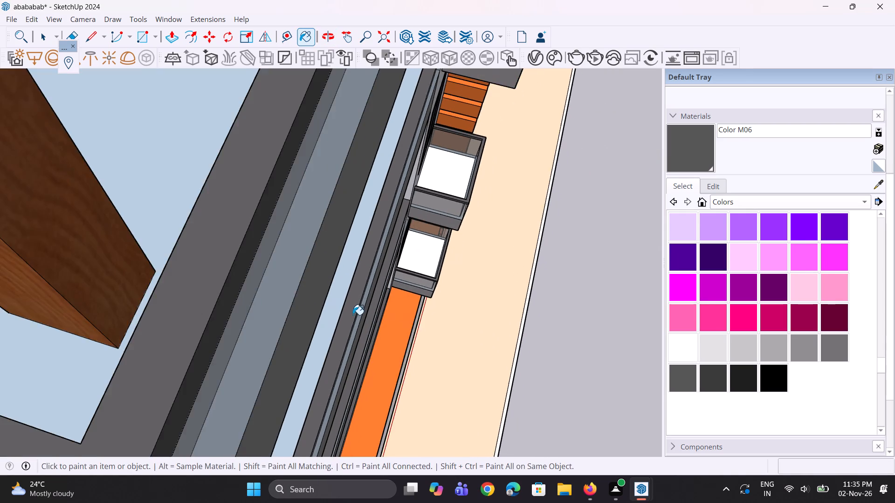
pyautogui.scroll(-5, 353, 315)
pyautogui.moveTo(242, 324); pyautogui.dragTo(343, 266, button='middle')
pyautogui.scroll(3, 379, 232)
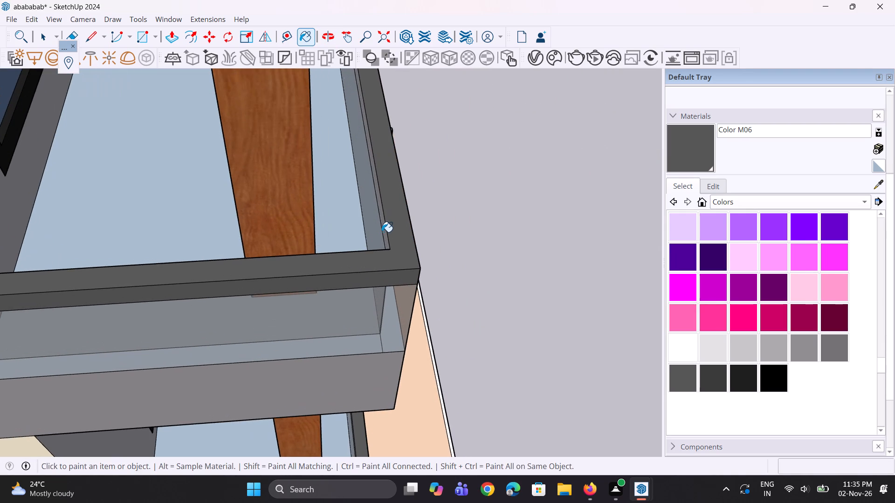
pyautogui.click(385, 232)
# Paint the rail's top face and the front rail's outer face on the wide balcony just below the upper orange frame with Color M06.
pyautogui.moveTo(385, 230); pyautogui.dragTo(0, 249, button='middle')
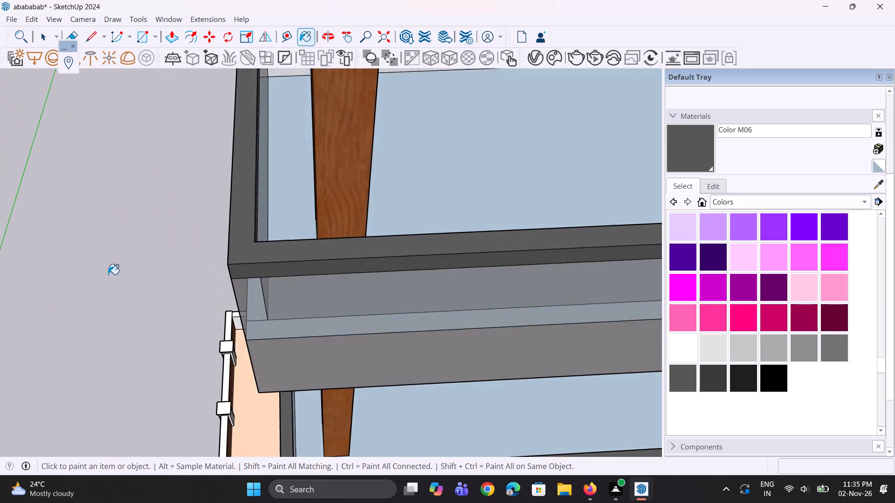
pyautogui.scroll(-5, 108, 275)
pyautogui.moveTo(253, 230); pyautogui.dragTo(268, 259, button='middle')
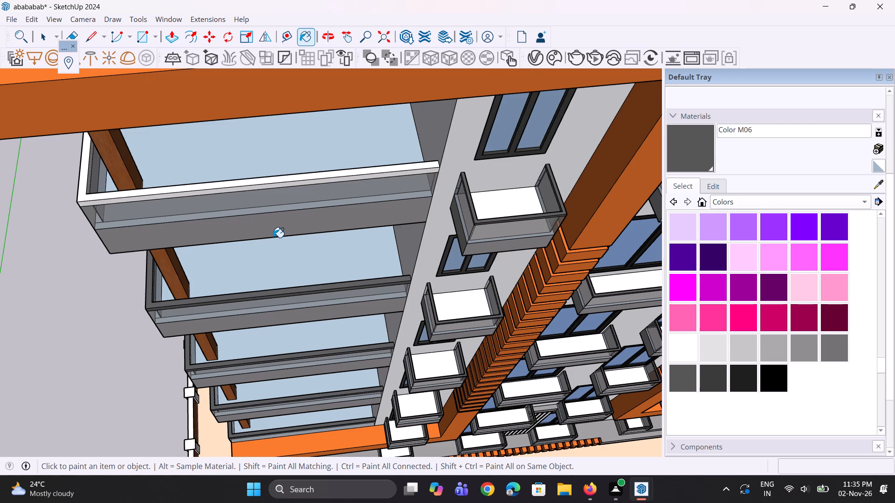
pyautogui.scroll(1, 273, 238)
pyautogui.moveTo(262, 242); pyautogui.dragTo(226, 264, button='middle')
pyautogui.scroll(3, 228, 230)
pyautogui.click(231, 226)
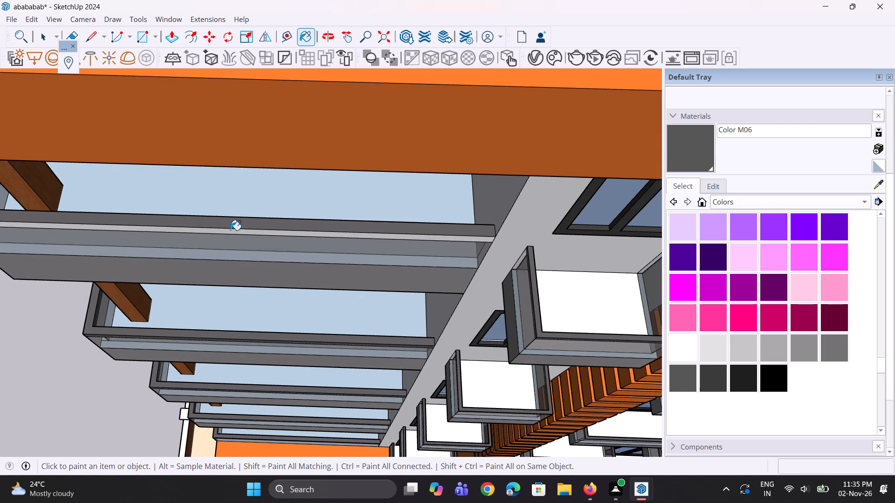
pyautogui.moveTo(230, 230); pyautogui.dragTo(292, 192, button='middle')
pyautogui.scroll(1, 293, 195)
pyautogui.click(298, 189)
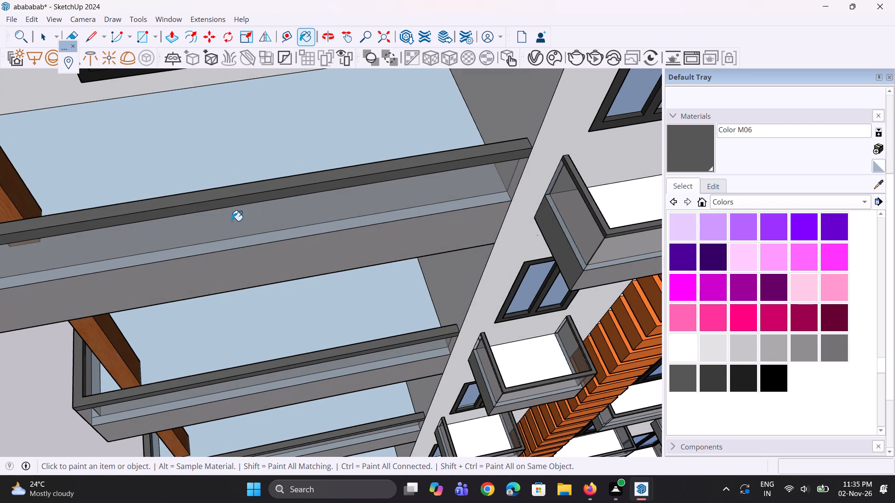
# Paint the side rail's outer face on the wide balcony just below the upper orange frame with Color M06.
pyautogui.moveTo(244, 214); pyautogui.dragTo(317, 192, button='middle')
pyautogui.scroll(-3, 423, 188)
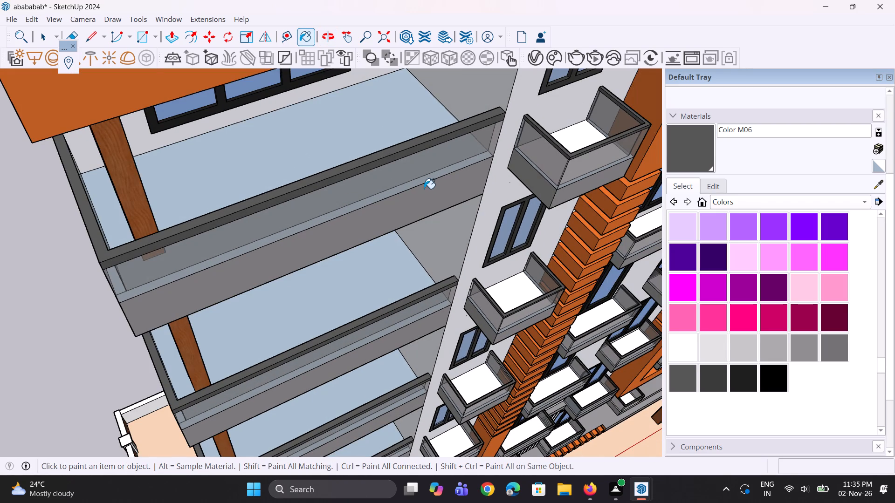
pyautogui.moveTo(80, 257); pyautogui.dragTo(149, 204, button='middle')
pyautogui.scroll(-4, 198, 276)
pyautogui.scroll(5, 233, 194)
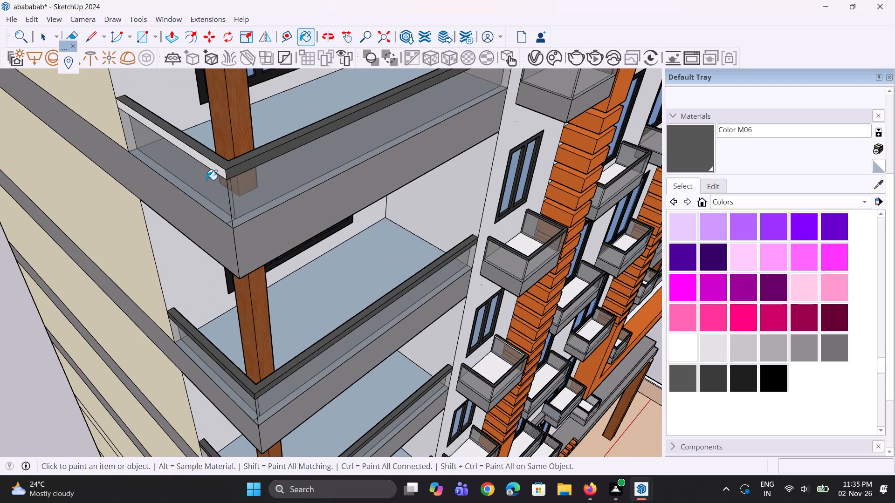
pyautogui.click(212, 170)
pyautogui.scroll(1, 258, 161)
pyautogui.middleClick(222, 187)
pyautogui.scroll(3, 223, 182)
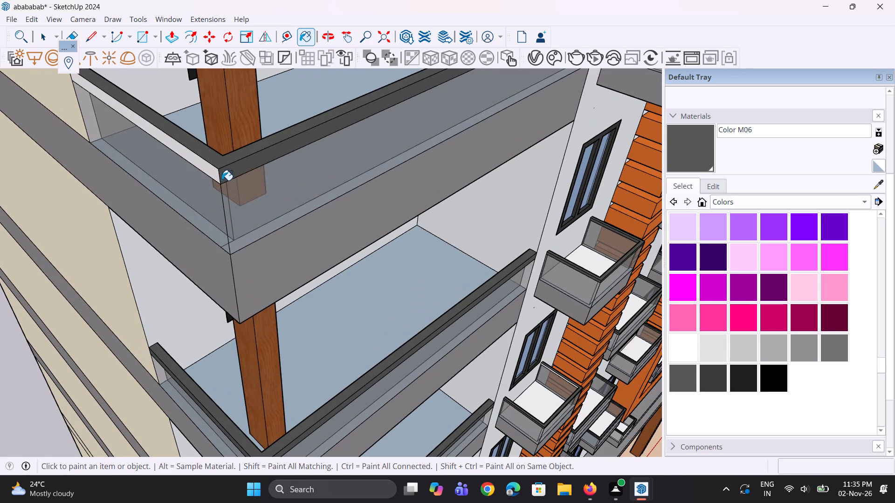
pyautogui.click(215, 176)
# Paint the inner faces of the side and front rails on the wide balcony just below the upper orange frame with Color M06.
pyautogui.moveTo(242, 150); pyautogui.dragTo(5, 224, button='middle')
pyautogui.scroll(3, 159, 143)
pyautogui.click(169, 122)
pyautogui.click(165, 115)
pyautogui.scroll(-5, 116, 246)
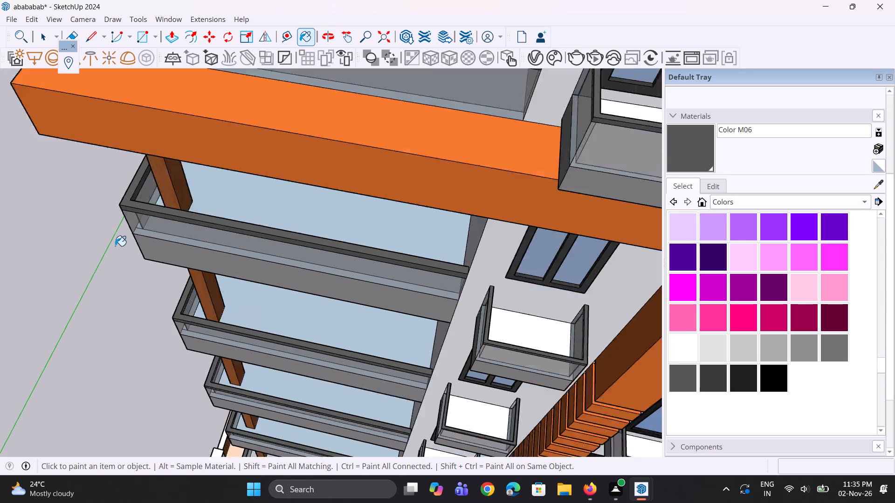
pyautogui.scroll(-1, 115, 246)
pyautogui.moveTo(163, 202); pyautogui.dragTo(438, 199, button='middle')
pyautogui.scroll(4, 357, 354)
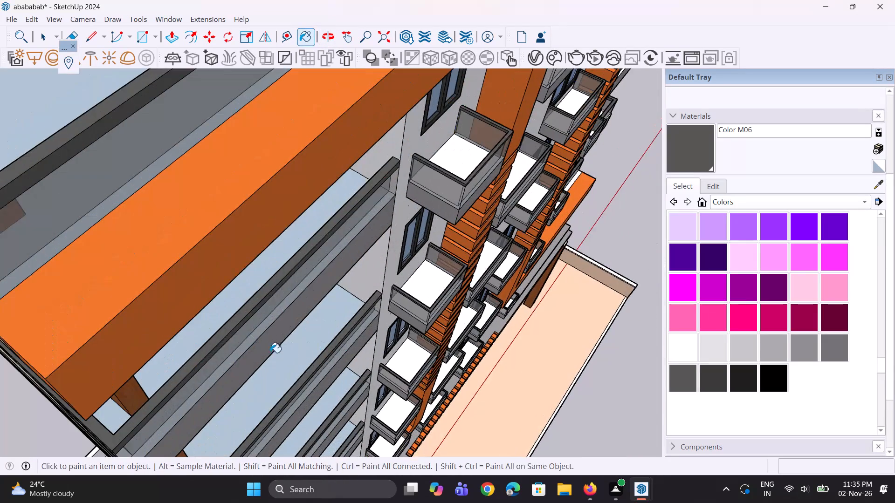
pyautogui.scroll(7, 200, 349)
pyautogui.moveTo(187, 365); pyautogui.dragTo(366, 266, button='middle')
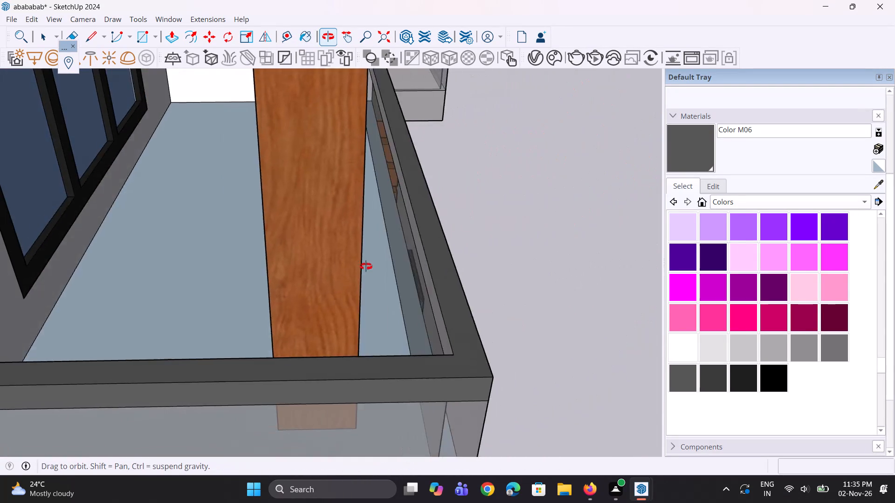
pyautogui.moveTo(366, 266); pyautogui.dragTo(408, 260, button='middle')
pyautogui.scroll(2, 506, 261)
pyautogui.click(526, 267)
# Examine the painted rails of the corner column's wide balconies above and below the upper orange frame.
pyautogui.moveTo(508, 273); pyautogui.dragTo(474, 276, button='middle')
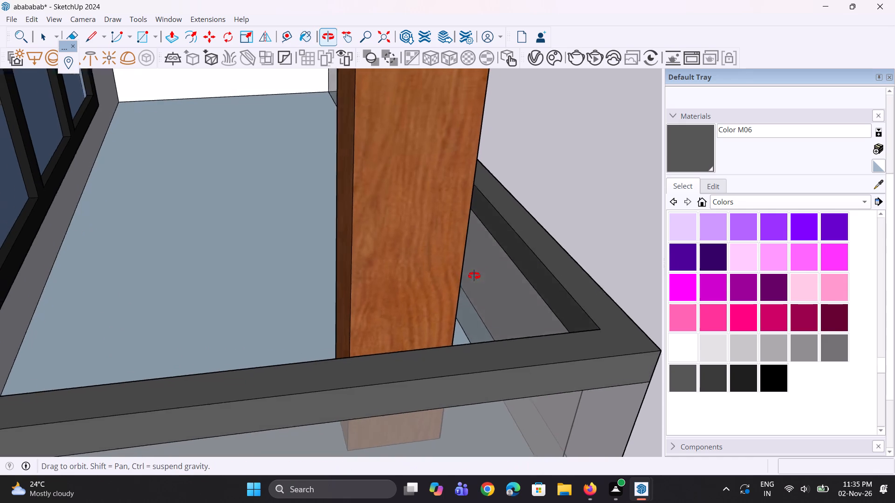
pyautogui.moveTo(474, 276); pyautogui.dragTo(164, 242, button='middle')
pyautogui.scroll(-5, 150, 237)
pyautogui.scroll(-5, 183, 254)
pyautogui.scroll(-3, 221, 316)
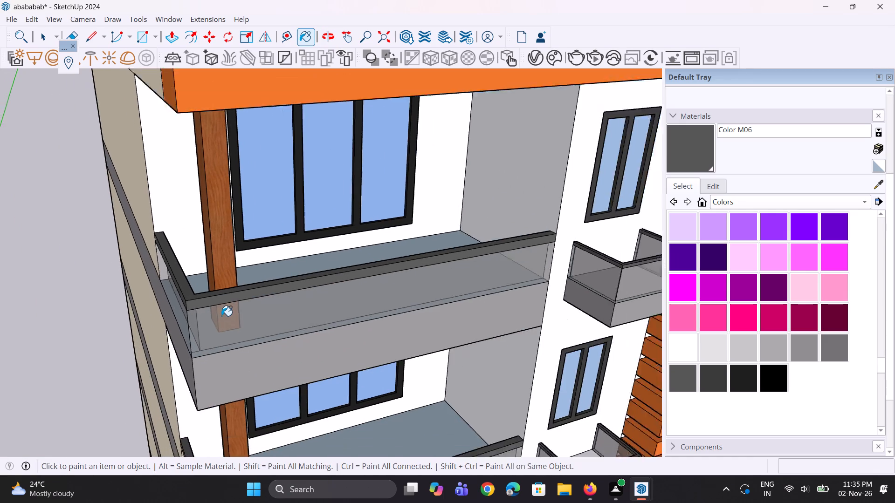
pyautogui.scroll(-13, 221, 316)
pyautogui.scroll(5, 220, 225)
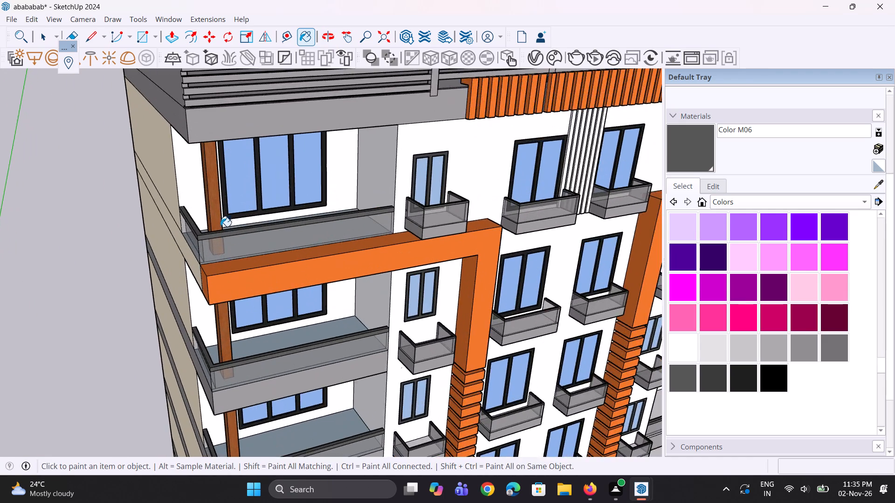
pyautogui.scroll(4, 220, 240)
pyautogui.moveTo(220, 240); pyautogui.dragTo(224, 285, button='middle')
pyautogui.scroll(-6, 222, 283)
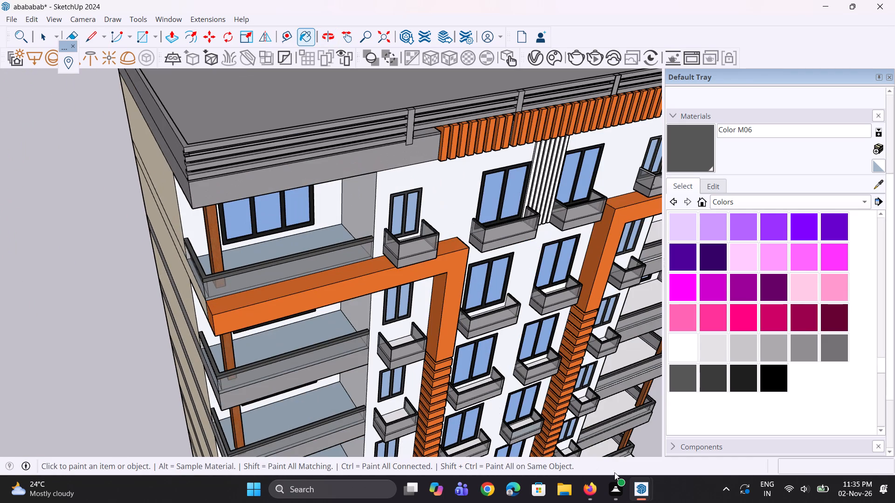
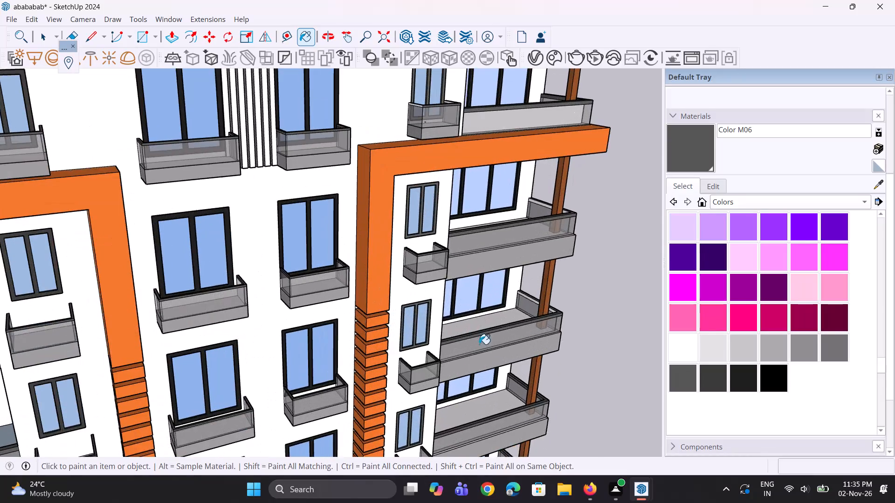
# Examine the balconies and rails of both corner columns down the facade from the roof to the podium.
pyautogui.moveTo(479, 344); pyautogui.dragTo(401, 323, button='middle')
pyautogui.scroll(-8, 450, 271)
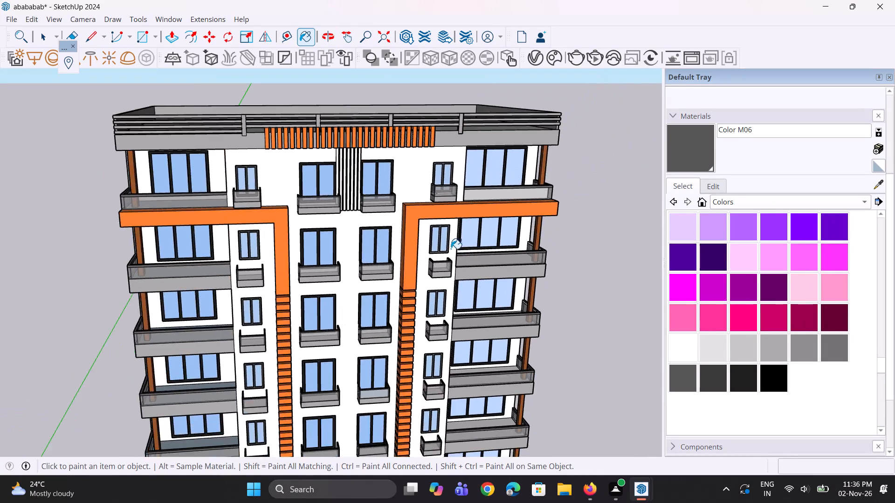
pyautogui.scroll(-5, 451, 249)
pyautogui.scroll(-4, 363, 259)
pyautogui.scroll(5, 368, 422)
pyautogui.scroll(5, 302, 315)
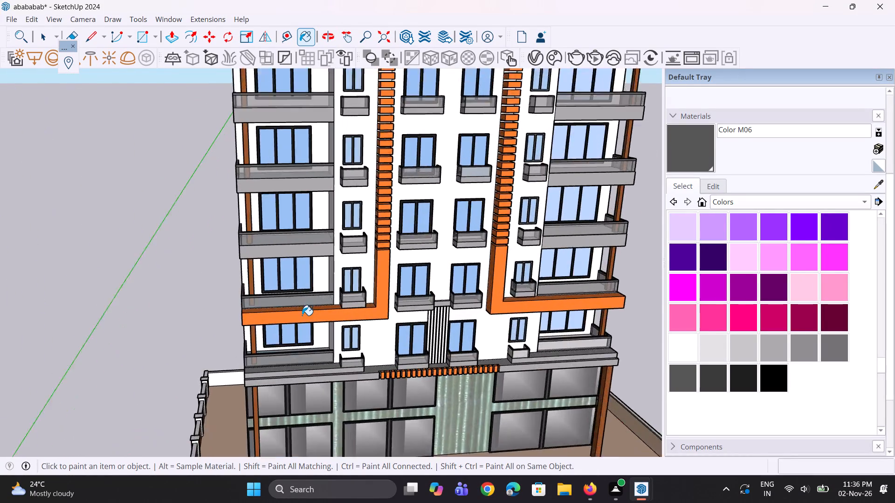
pyautogui.scroll(8, 338, 360)
pyautogui.moveTo(332, 359); pyautogui.dragTo(425, 362, button='middle')
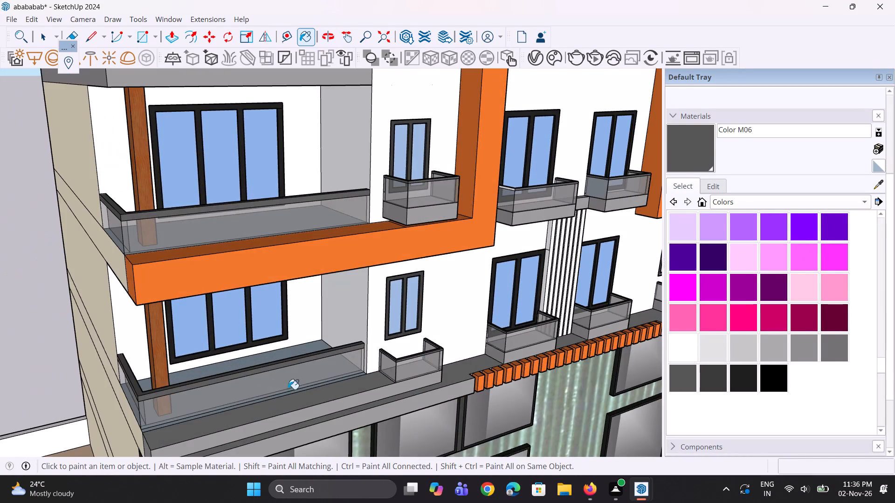
pyautogui.scroll(-10, 243, 390)
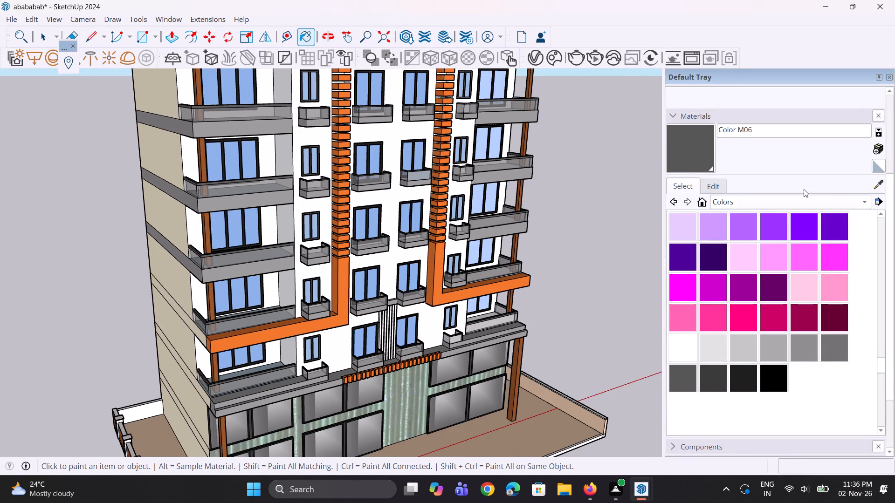
# Sample the Translucent Glass Gray material from the wide balcony's glass panel just above the lower orange frame.
pyautogui.click(877, 181)
pyautogui.scroll(1, 723, 239)
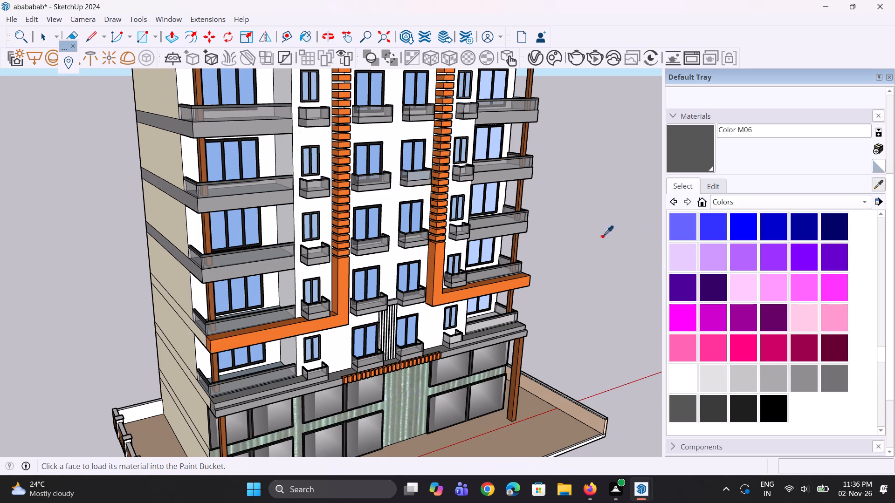
pyautogui.scroll(4, 531, 263)
pyautogui.scroll(4, 470, 271)
pyautogui.click(474, 273)
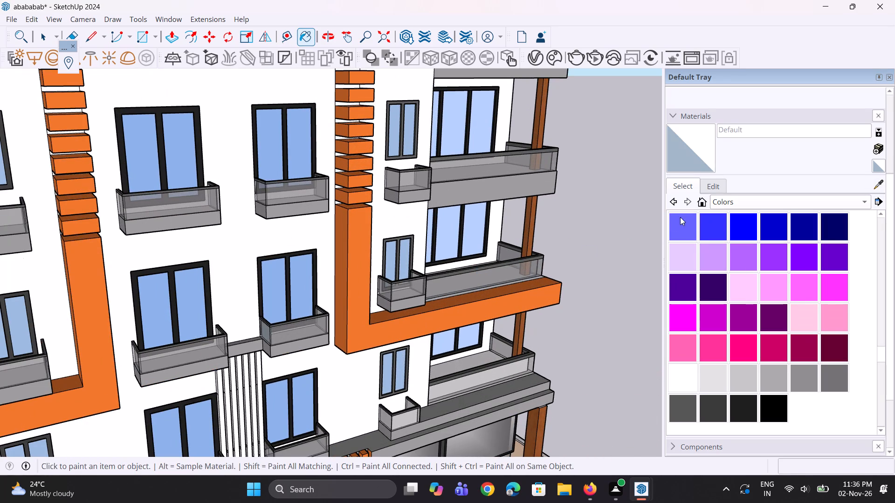
pyautogui.click(883, 183)
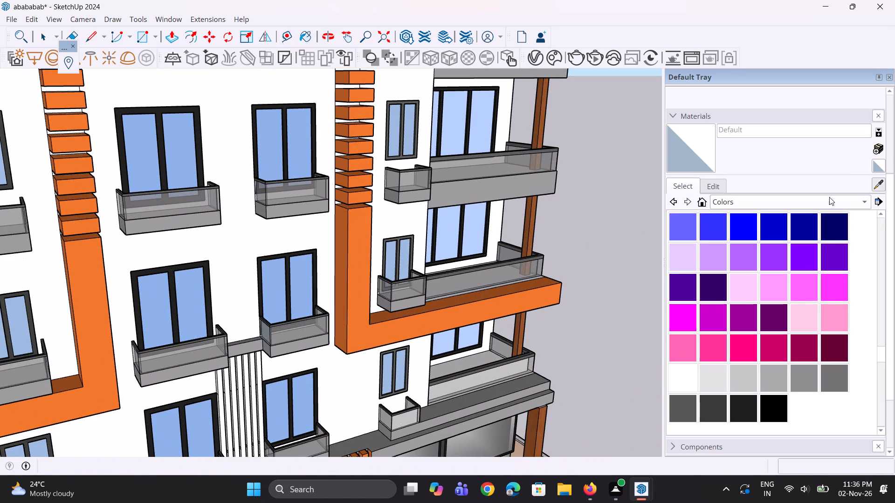
pyautogui.scroll(3, 574, 288)
pyautogui.scroll(8, 483, 276)
pyautogui.click(488, 267)
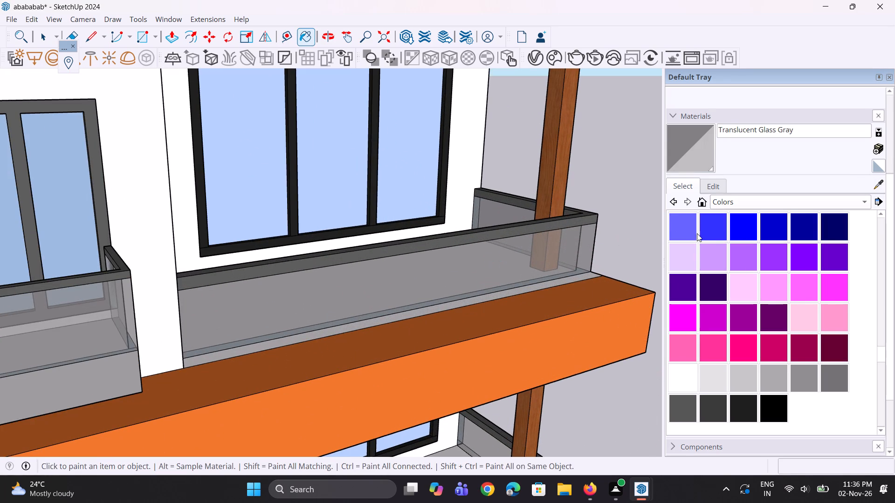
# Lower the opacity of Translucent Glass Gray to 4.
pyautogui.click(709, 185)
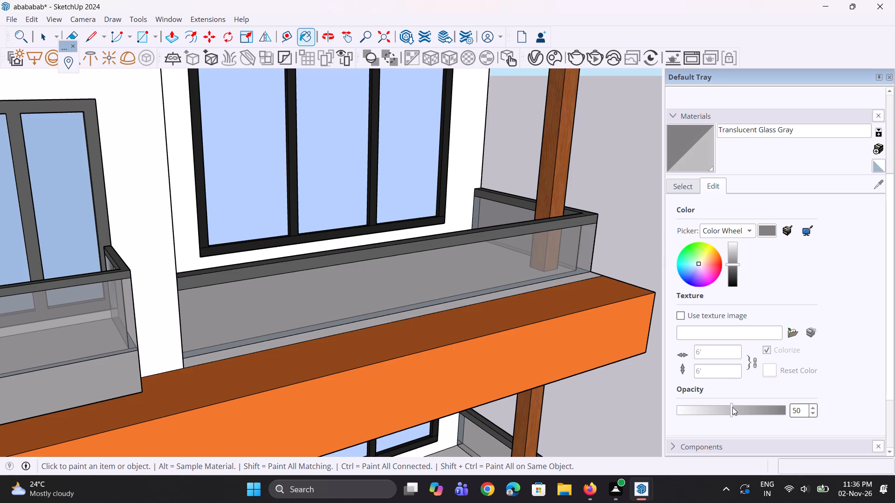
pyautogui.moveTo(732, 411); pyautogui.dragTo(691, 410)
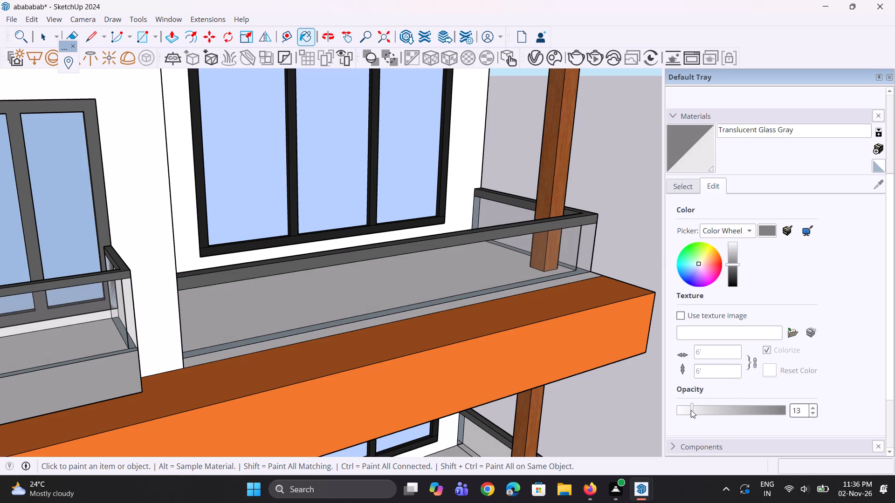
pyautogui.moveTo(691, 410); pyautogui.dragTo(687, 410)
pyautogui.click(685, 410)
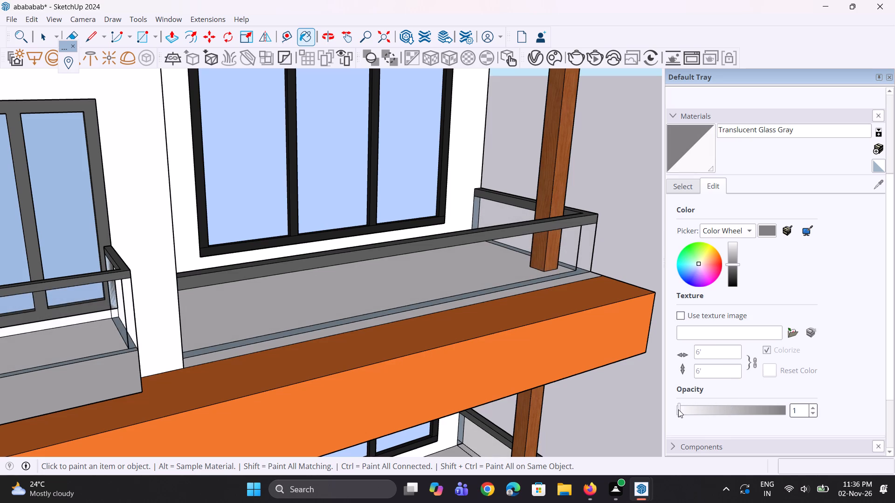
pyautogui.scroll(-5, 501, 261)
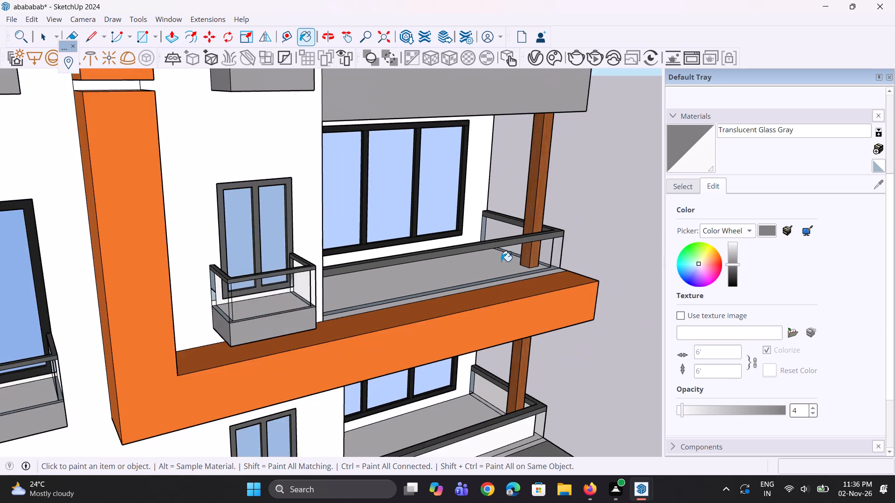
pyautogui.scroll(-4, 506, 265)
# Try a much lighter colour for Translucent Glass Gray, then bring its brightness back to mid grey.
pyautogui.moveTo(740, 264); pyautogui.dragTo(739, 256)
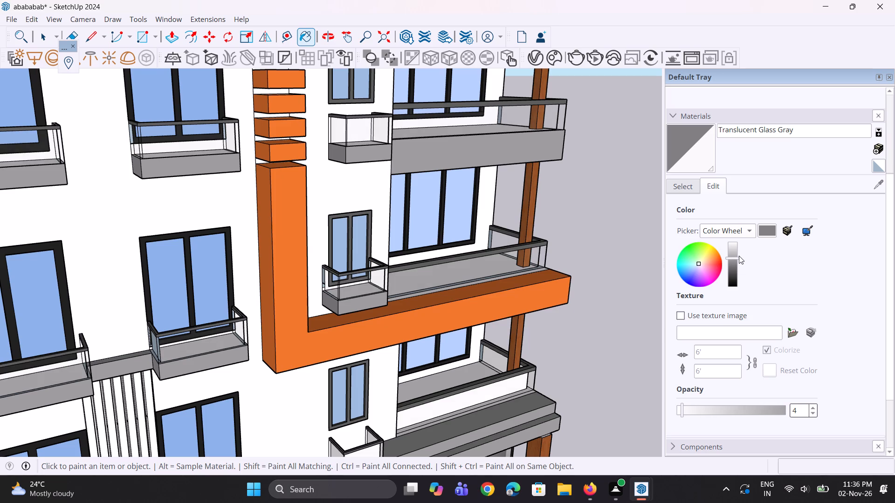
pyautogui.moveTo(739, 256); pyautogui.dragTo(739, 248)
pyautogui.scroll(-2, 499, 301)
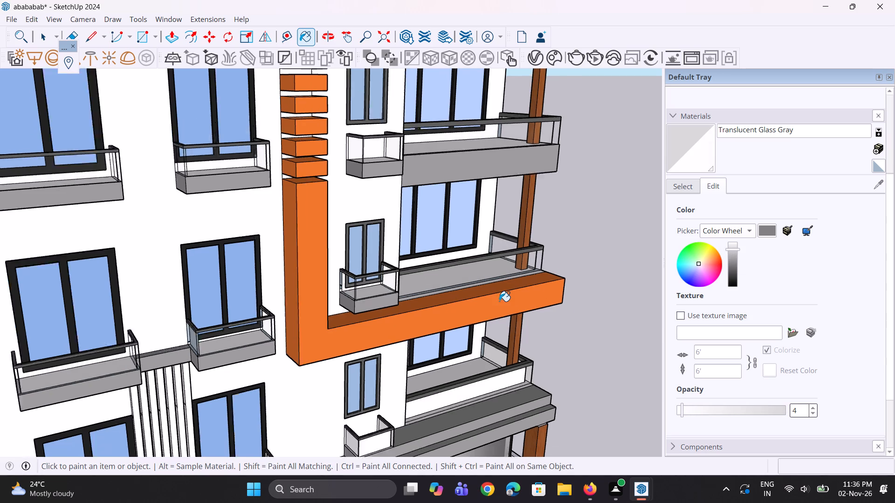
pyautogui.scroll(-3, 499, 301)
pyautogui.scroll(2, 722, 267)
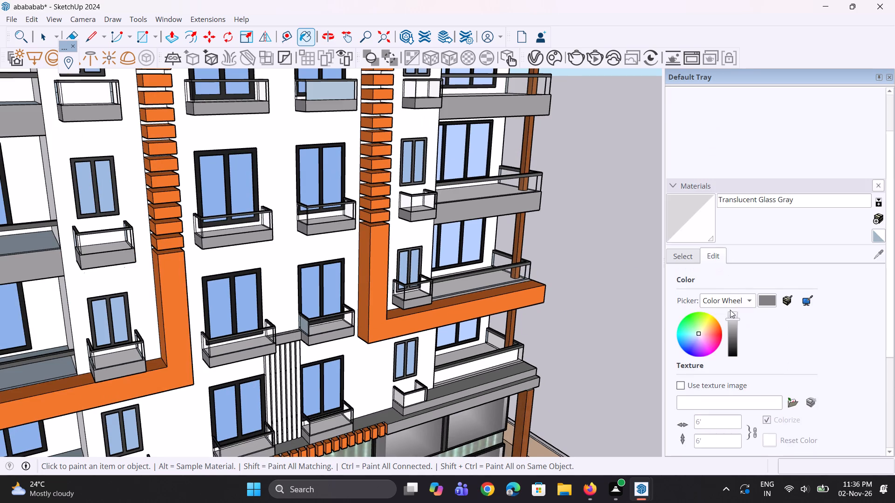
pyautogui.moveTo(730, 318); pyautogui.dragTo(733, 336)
# Set the opacity of Translucent Glass Gray to 16 and review the balconies across the facade.
pyautogui.scroll(-5, 710, 326)
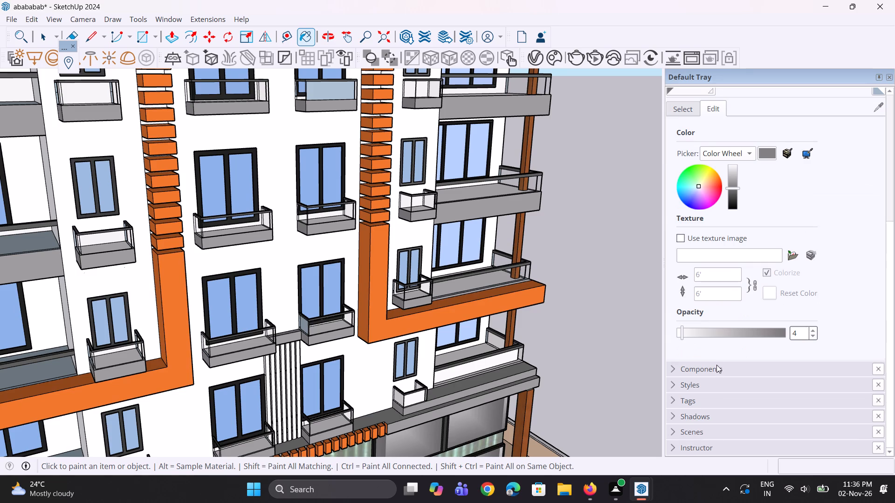
pyautogui.moveTo(683, 336); pyautogui.dragTo(696, 337)
pyautogui.scroll(-6, 462, 303)
pyautogui.moveTo(336, 279); pyautogui.dragTo(429, 256, button='middle')
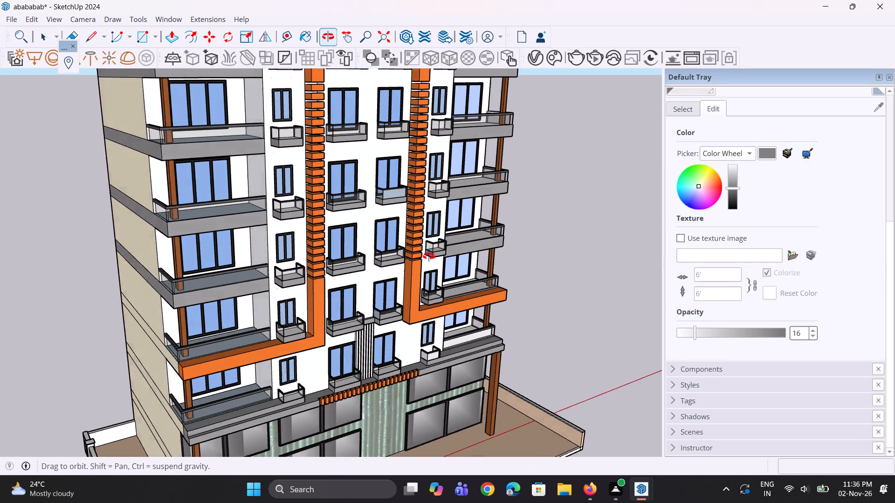
pyautogui.moveTo(429, 256); pyautogui.dragTo(362, 300, button='middle')
pyautogui.scroll(1, 362, 300)
pyautogui.scroll(-6, 362, 300)
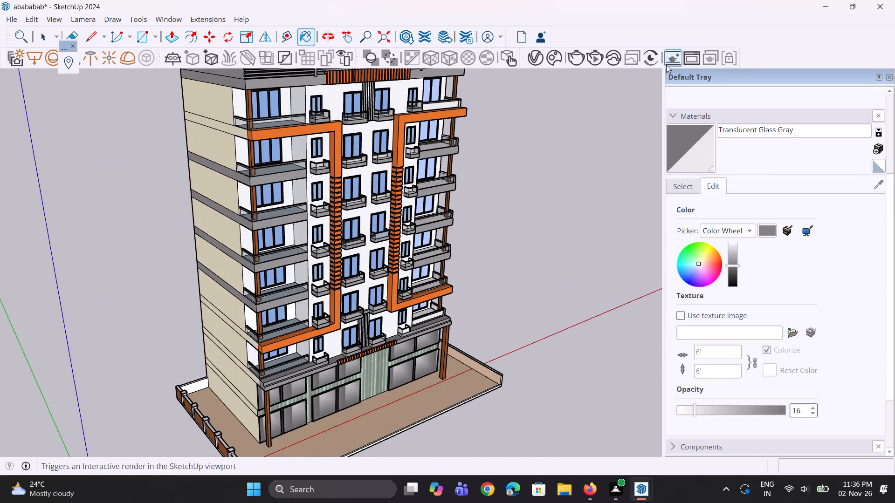
# Create a new Generic material in the V-Ray Asset Editor.
pyautogui.click(533, 61)
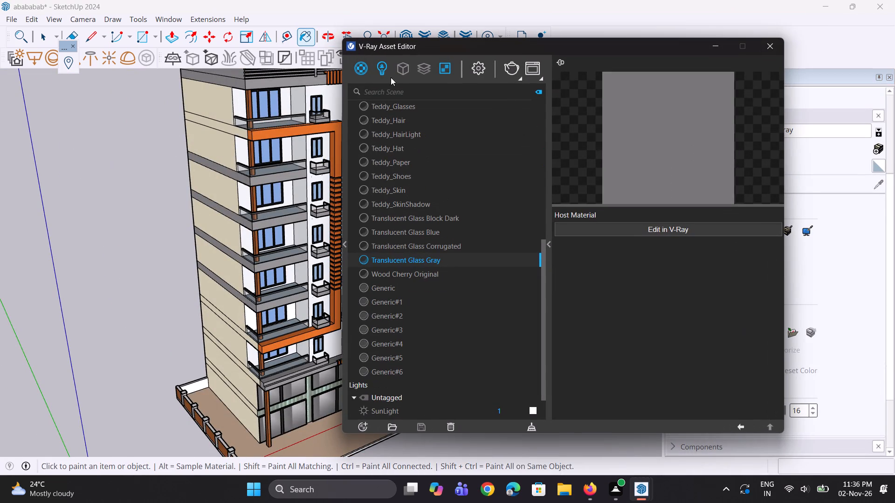
pyautogui.rightClick(358, 64)
pyautogui.click(373, 93)
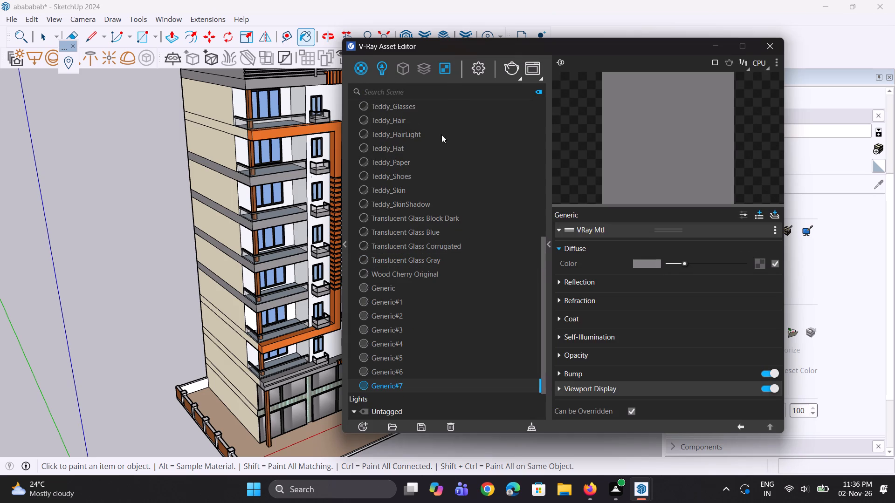
# Set the new material's diffuse colour to a light cream, about R 0.937, G 0.89, B 0.83.
pyautogui.click(648, 263)
pyautogui.moveTo(314, 172); pyautogui.dragTo(312, 172)
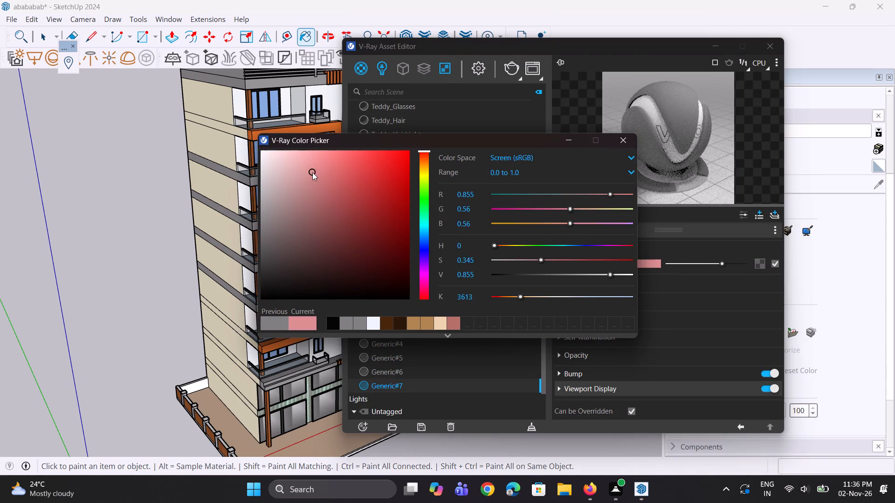
pyautogui.moveTo(312, 172); pyautogui.dragTo(270, 168)
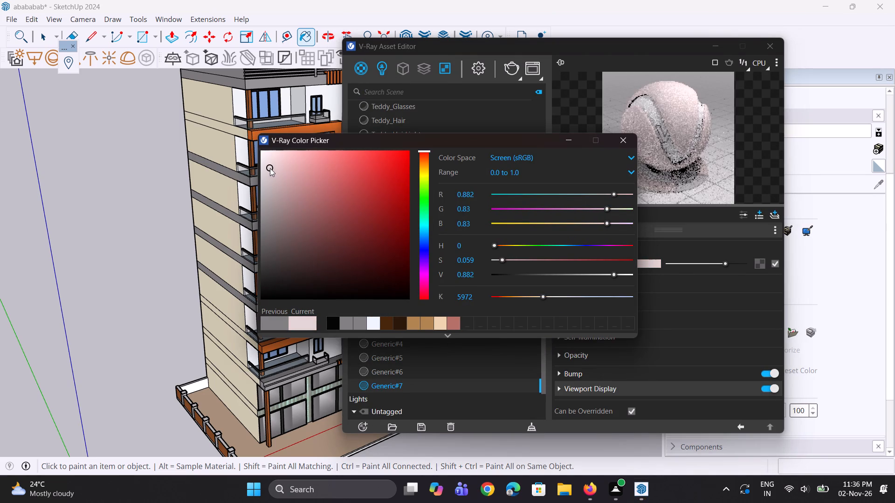
pyautogui.moveTo(270, 168); pyautogui.dragTo(269, 190)
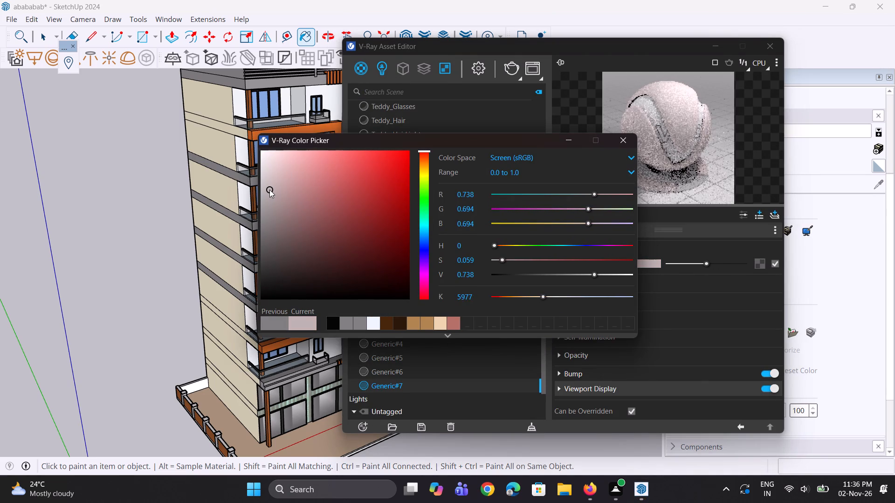
pyautogui.moveTo(269, 190); pyautogui.dragTo(266, 184)
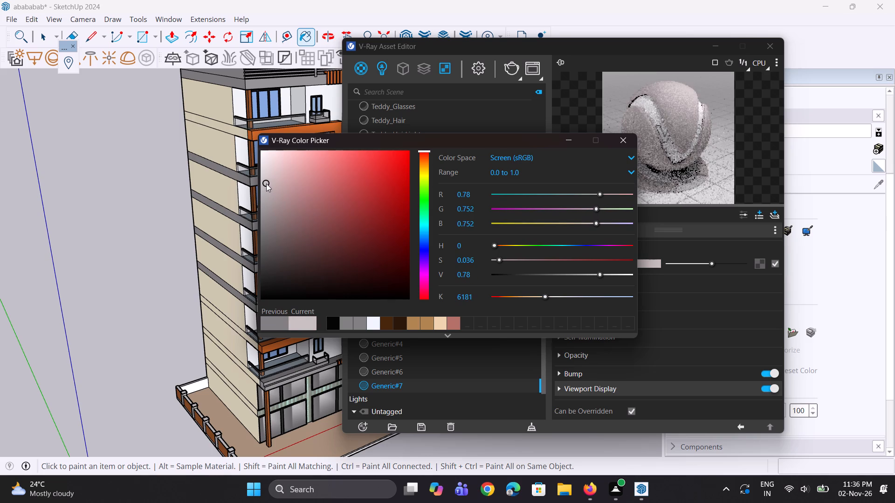
pyautogui.moveTo(266, 184); pyautogui.dragTo(271, 170)
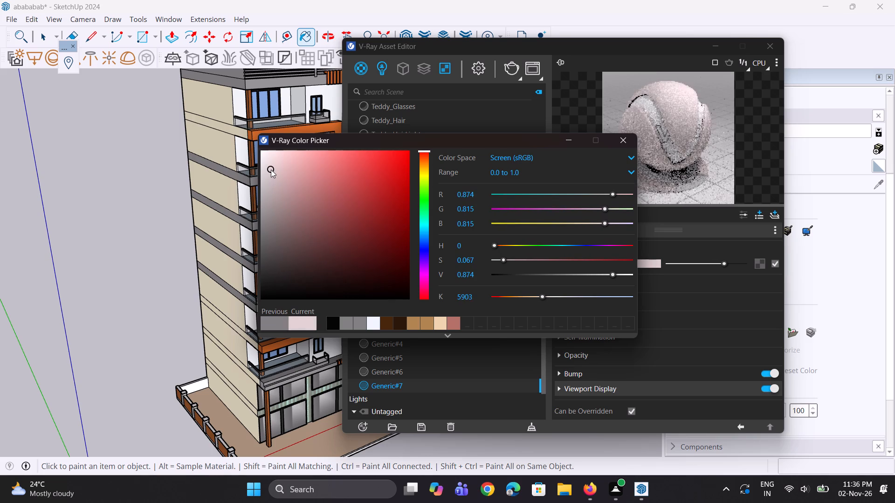
pyautogui.moveTo(271, 170); pyautogui.dragTo(266, 157)
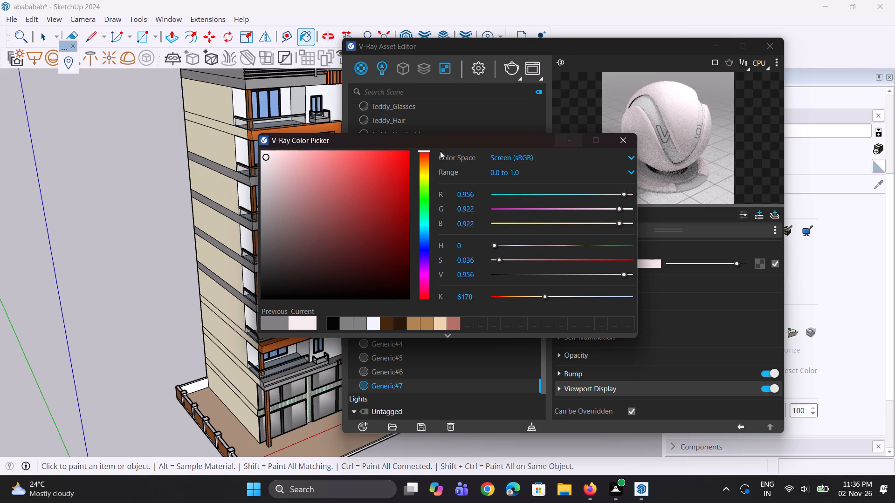
pyautogui.moveTo(265, 155); pyautogui.dragTo(272, 157)
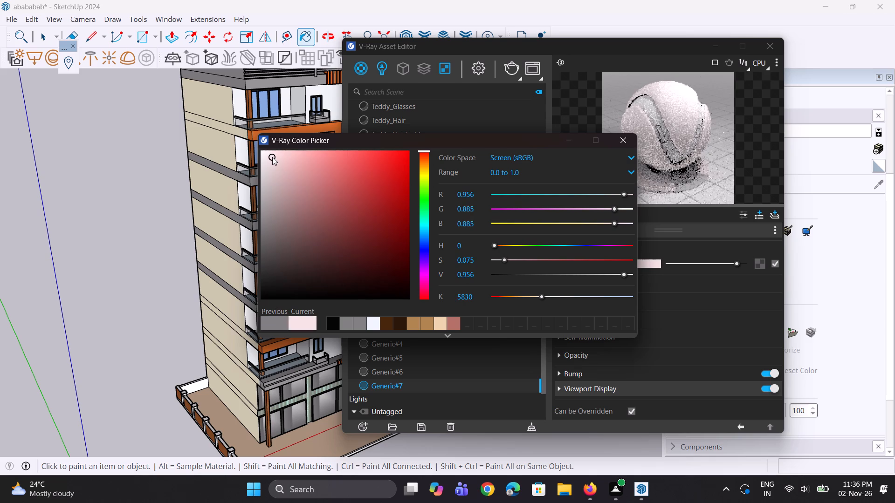
pyautogui.moveTo(272, 157); pyautogui.dragTo(272, 155)
pyautogui.click(423, 169)
pyautogui.moveTo(424, 171); pyautogui.dragTo(425, 170)
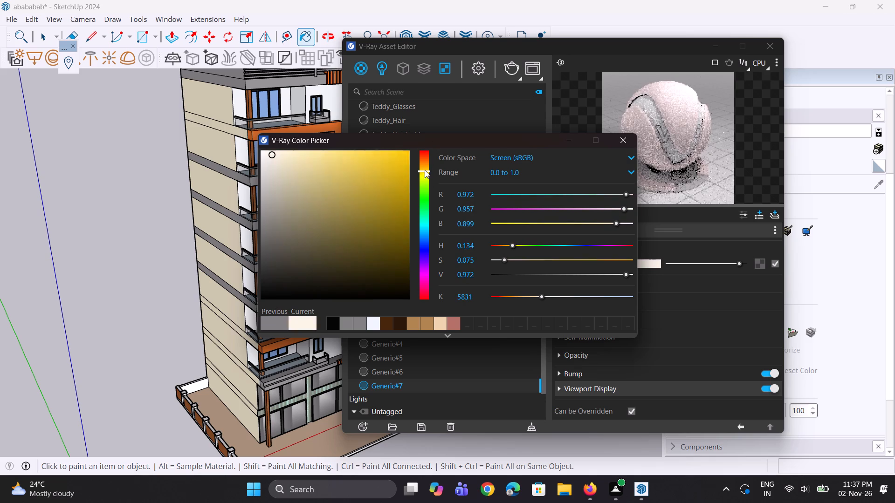
pyautogui.moveTo(425, 170); pyautogui.dragTo(426, 165)
pyautogui.moveTo(269, 153); pyautogui.dragTo(275, 157)
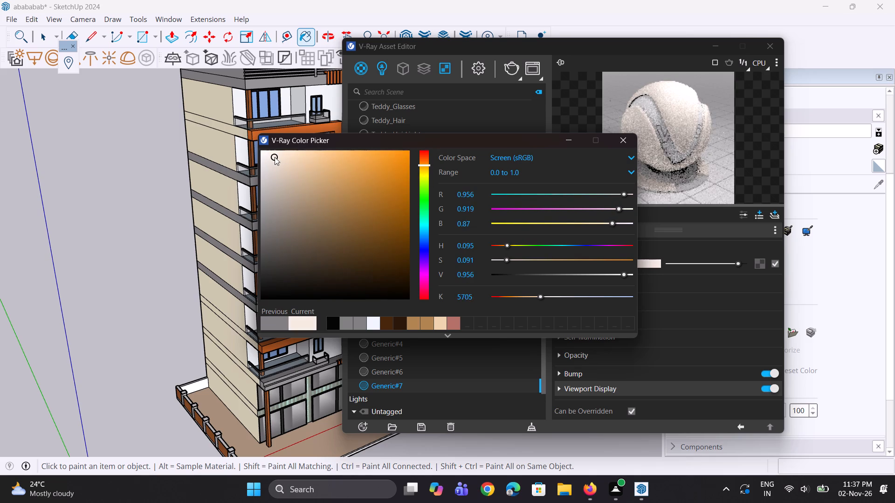
pyautogui.moveTo(275, 157); pyautogui.dragTo(288, 163)
pyautogui.moveTo(286, 163); pyautogui.dragTo(278, 160)
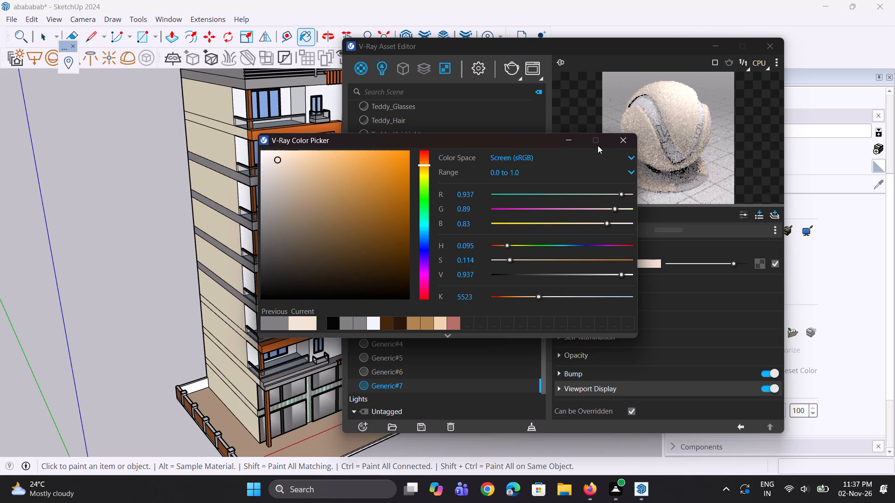
pyautogui.click(572, 141)
# Give the cream material a dark grey reflection colour and a reflection glossiness of 0.95.
pyautogui.click(594, 282)
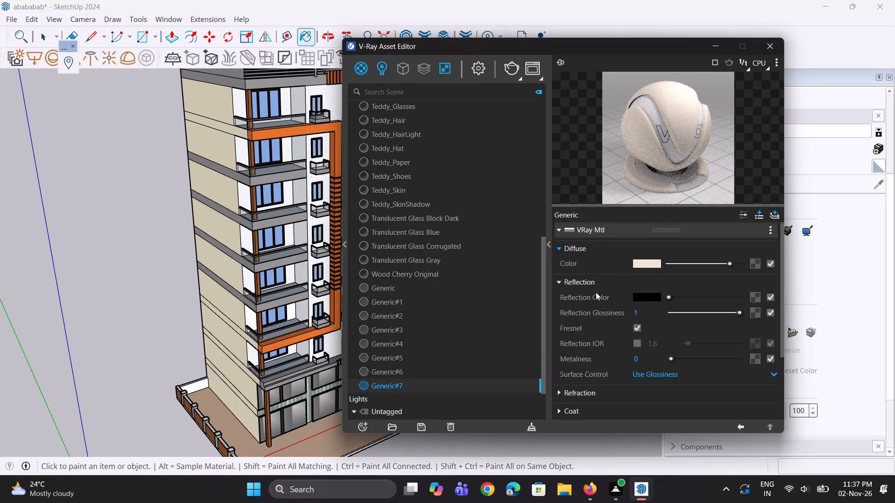
pyautogui.click(677, 298)
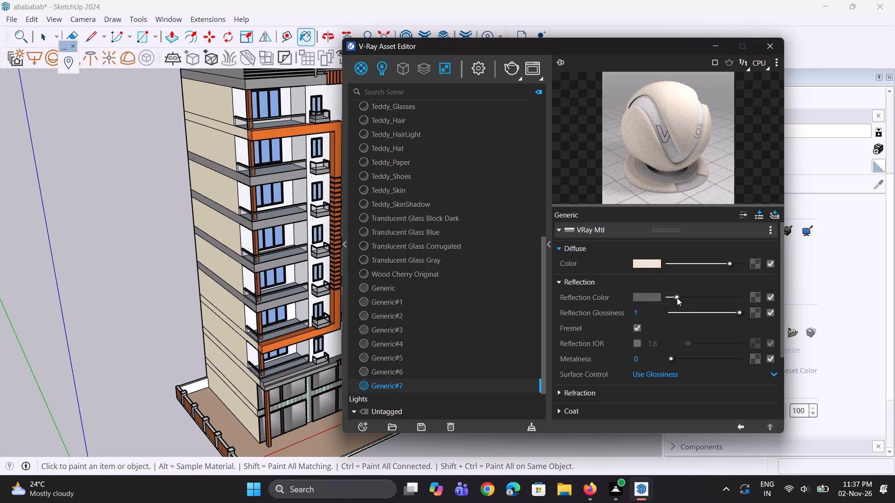
pyautogui.moveTo(652, 306); pyautogui.dragTo(626, 307)
pyautogui.moveTo(640, 313); pyautogui.dragTo(630, 312)
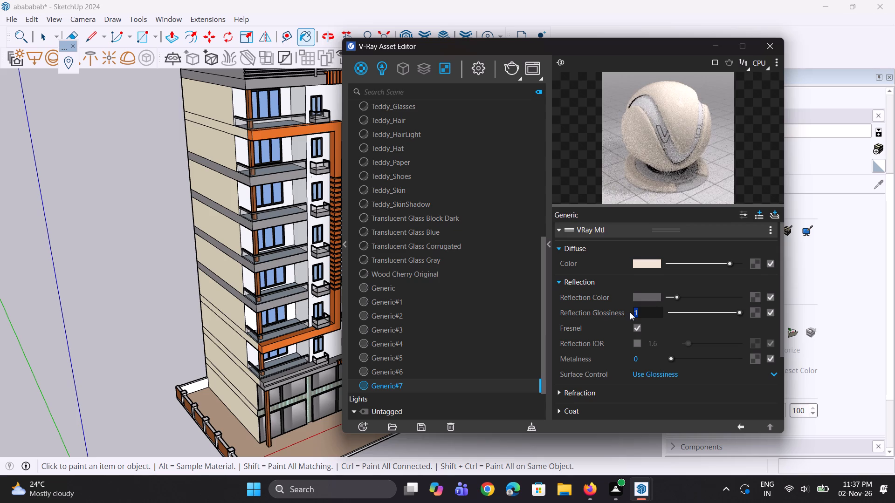
pyautogui.moveTo(630, 312); pyautogui.dragTo(628, 312)
pyautogui.write('0.95')
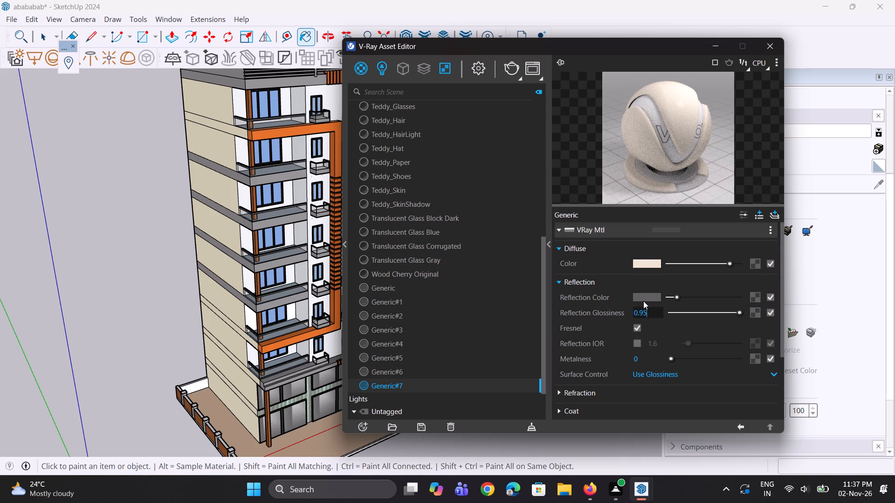
pyautogui.press('Return')
pyautogui.click(667, 151)
# Paint the floor of the top large balcony at the facade's left end with the cream Generic#7 material.
pyautogui.click(712, 48)
pyautogui.click(677, 128)
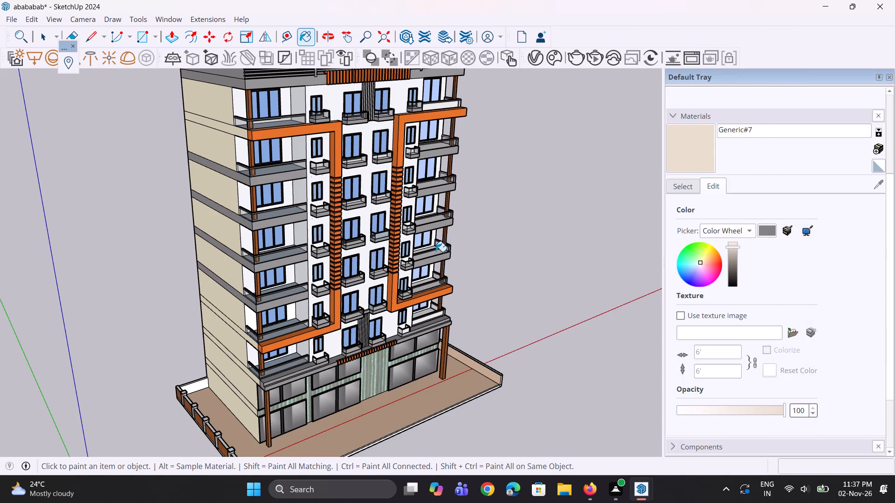
pyautogui.scroll(-5, 426, 258)
pyautogui.moveTo(374, 223); pyautogui.dragTo(348, 278, button='middle')
pyautogui.scroll(13, 328, 208)
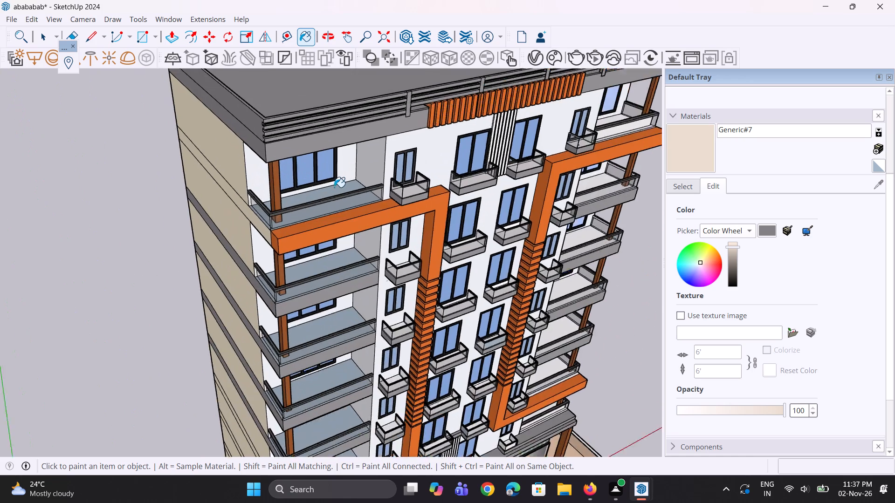
pyautogui.scroll(1, 334, 187)
pyautogui.click(341, 185)
# Paint the floors of the second and third large balconies from the top at the facade's left end with Generic#7.
pyautogui.scroll(-5, 241, 219)
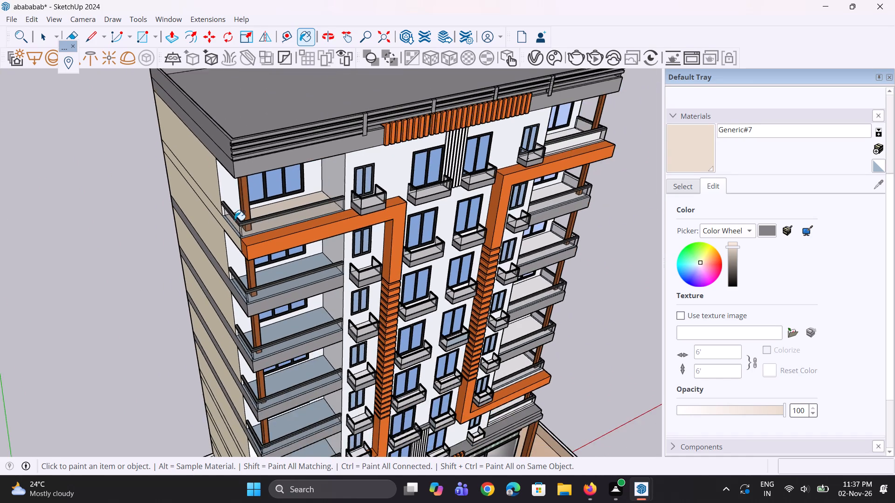
pyautogui.scroll(-11, 236, 220)
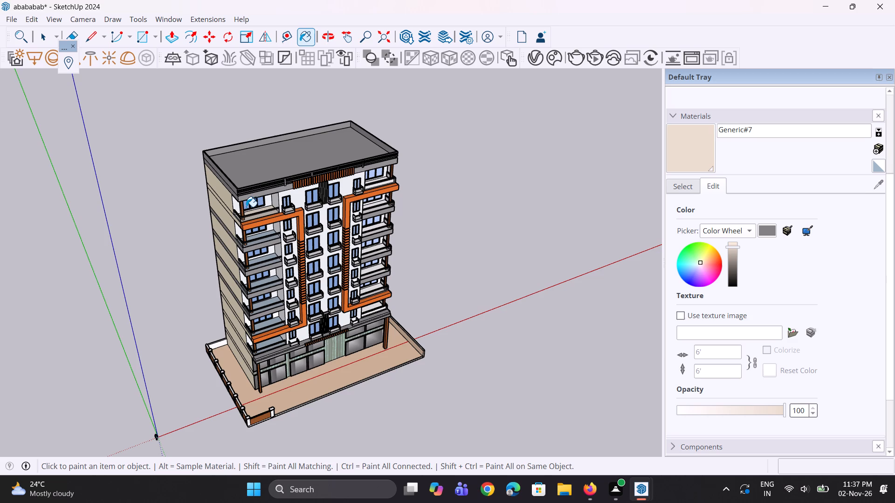
pyautogui.scroll(10, 248, 217)
pyautogui.scroll(3, 289, 256)
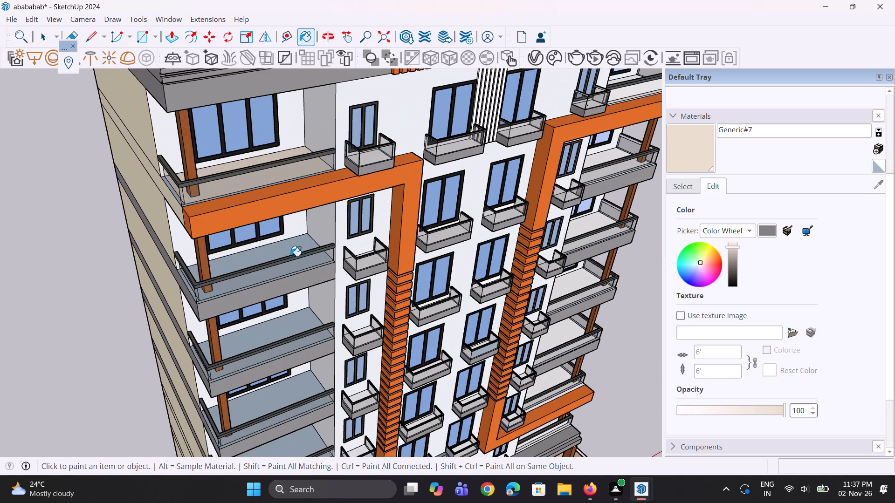
pyautogui.click(292, 253)
pyautogui.scroll(-4, 286, 228)
pyautogui.scroll(4, 319, 296)
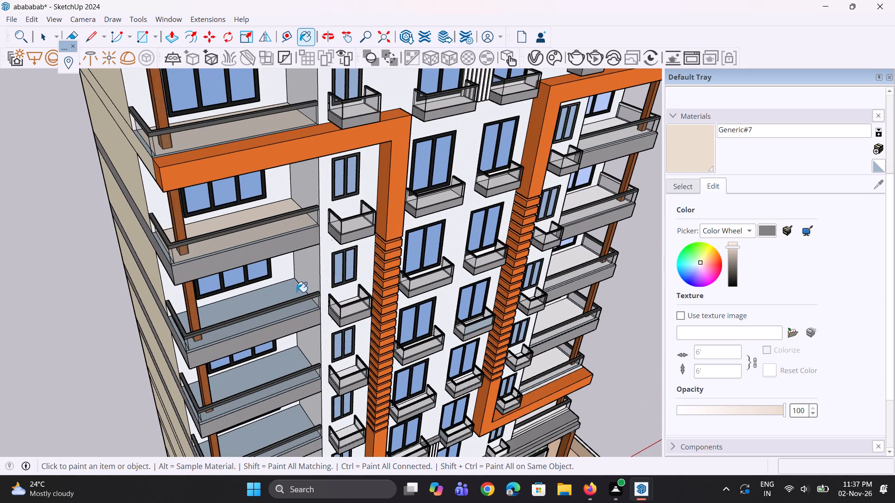
pyautogui.click(290, 292)
# Paint the floors of the fourth and fifth large balconies from the top at the facade's left end with Generic#7.
pyautogui.scroll(-6, 243, 239)
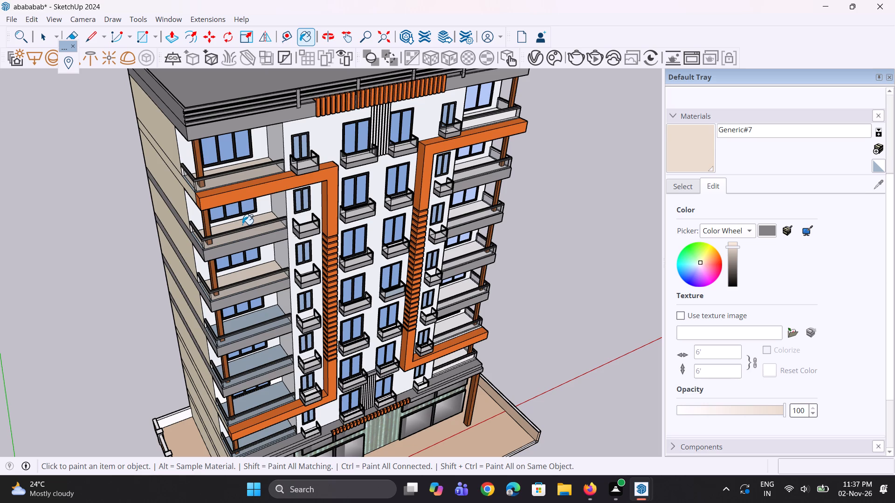
pyautogui.scroll(-2, 256, 205)
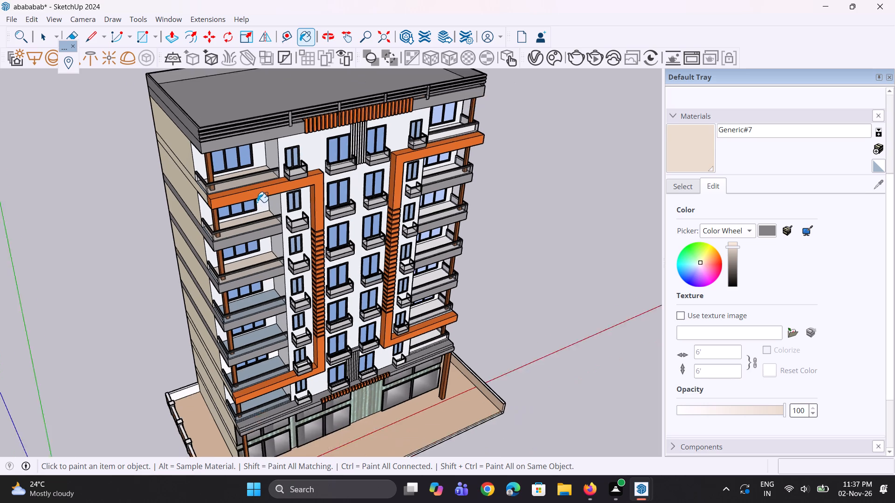
pyautogui.scroll(-1, 257, 202)
pyautogui.scroll(8, 233, 294)
pyautogui.click(272, 298)
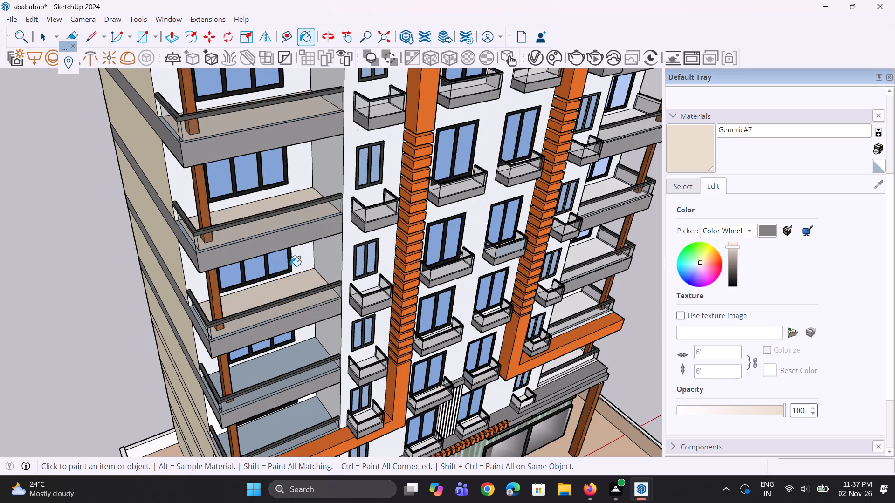
pyautogui.scroll(-12, 312, 214)
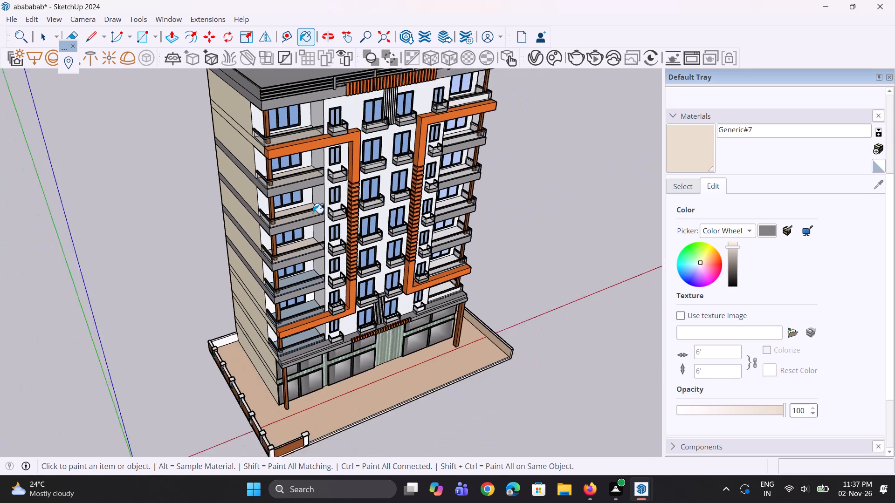
pyautogui.scroll(-2, 313, 213)
pyautogui.scroll(9, 313, 286)
pyautogui.click(310, 226)
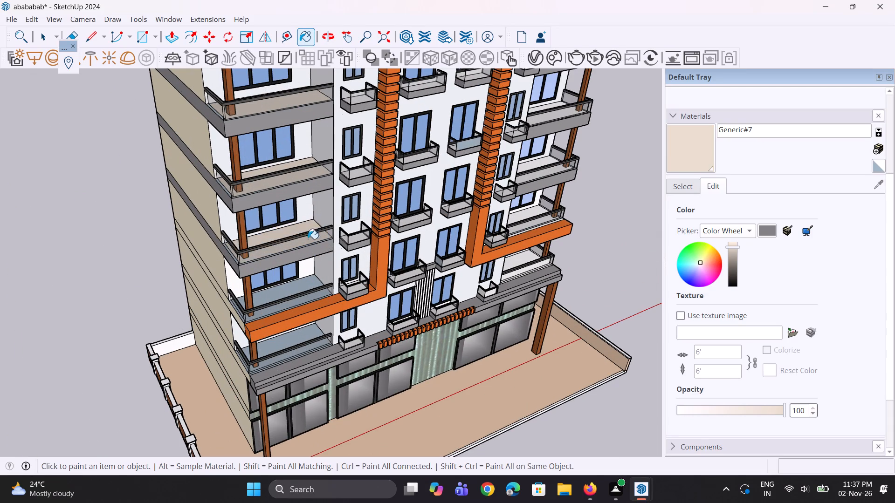
# Paint the floors of the two lowest large balconies at the facade's left end with Generic#7.
pyautogui.scroll(4, 305, 299)
pyautogui.scroll(-6, 289, 236)
pyautogui.scroll(5, 288, 332)
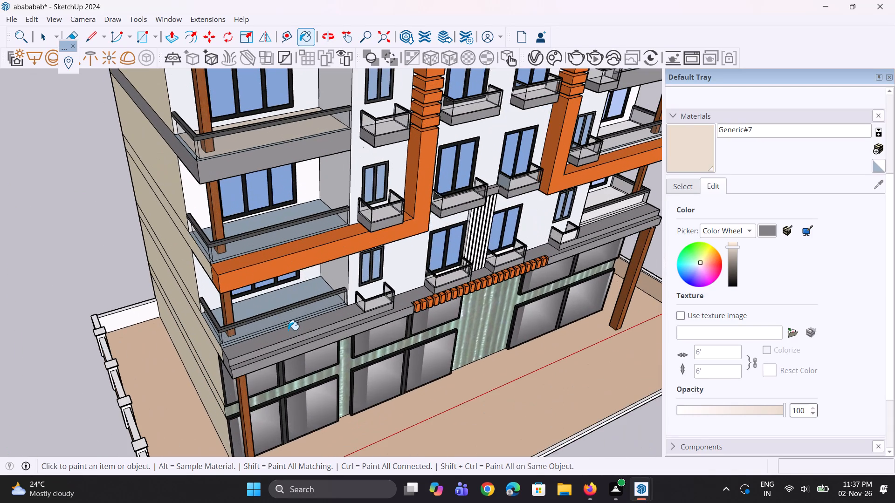
pyautogui.click(307, 211)
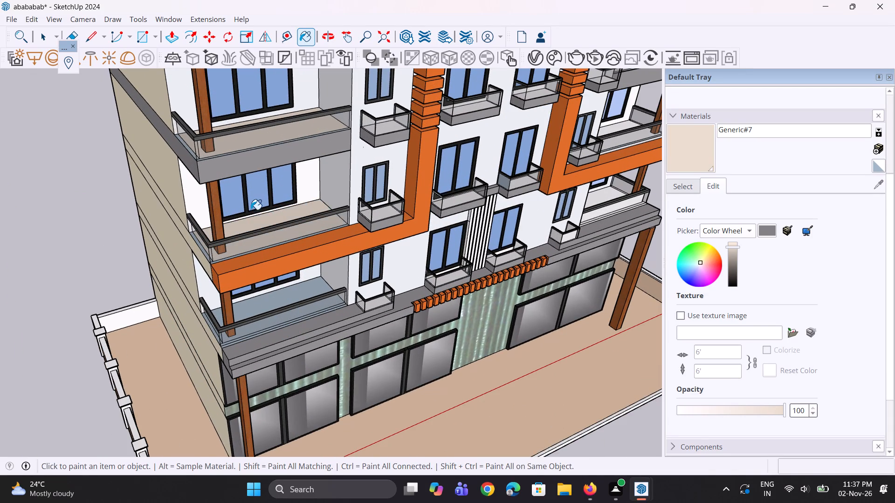
pyautogui.scroll(-4, 251, 210)
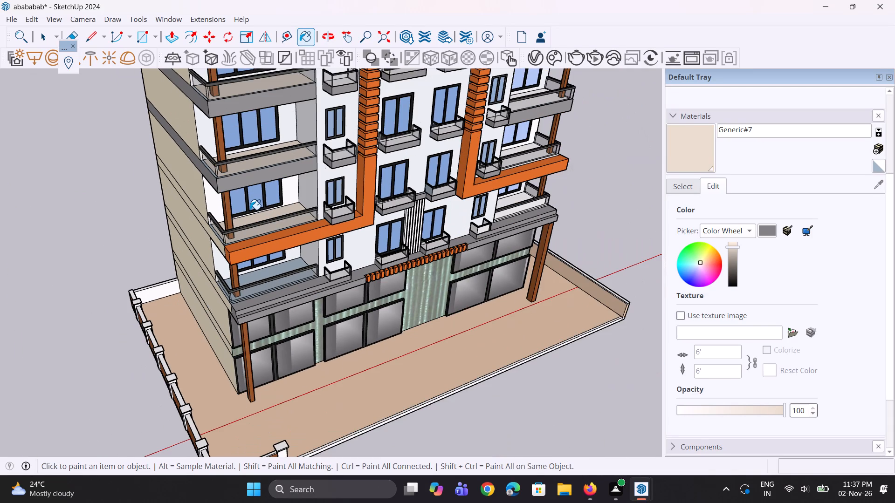
pyautogui.scroll(3, 259, 286)
pyautogui.click(271, 268)
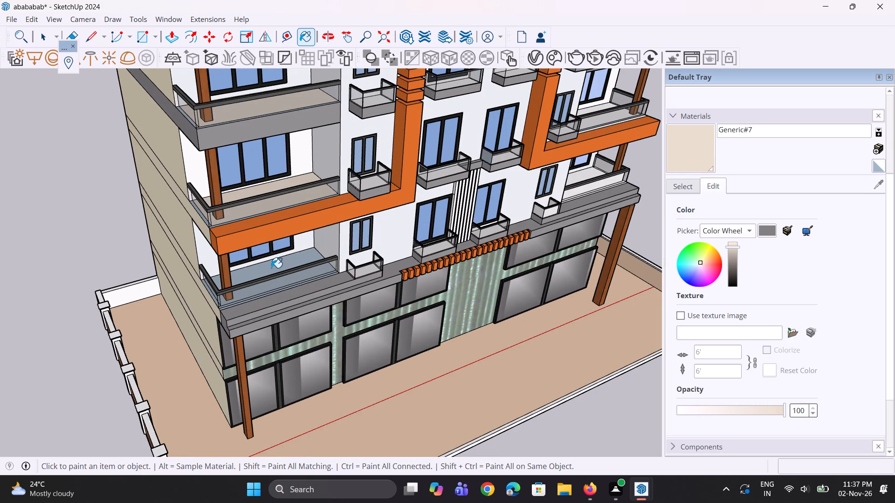
# Paint the floors of the two lowest large balconies at the facade's right end with Generic#7.
pyautogui.scroll(1, 276, 278)
pyautogui.moveTo(246, 272); pyautogui.dragTo(177, 282, button='middle')
pyautogui.scroll(1, 177, 282)
pyautogui.scroll(-10, 177, 282)
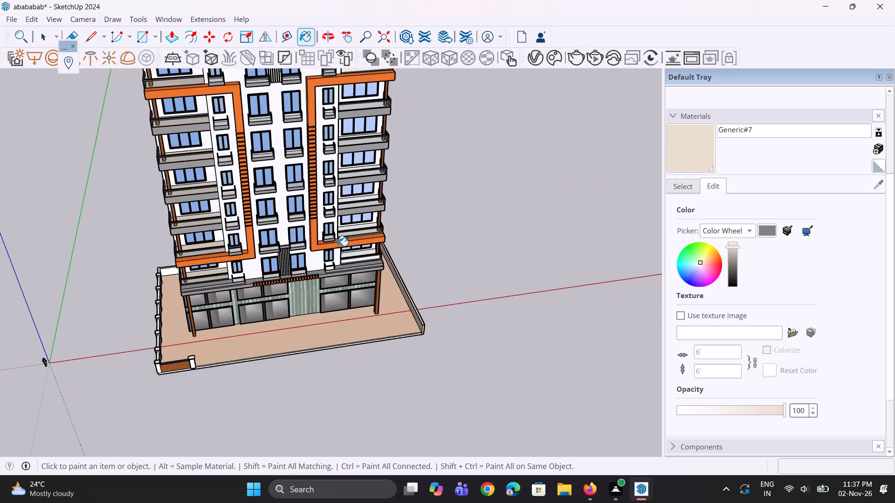
pyautogui.scroll(10, 360, 246)
pyautogui.click(355, 258)
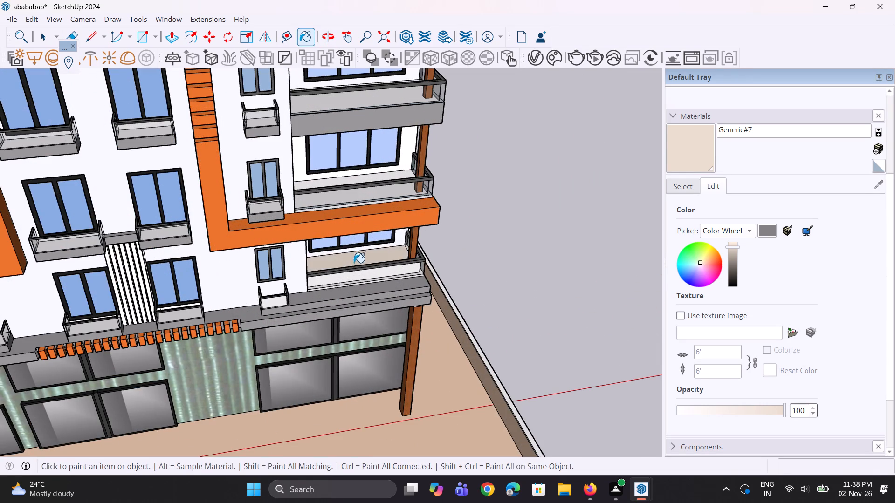
pyautogui.scroll(-5, 314, 340)
pyautogui.scroll(4, 345, 249)
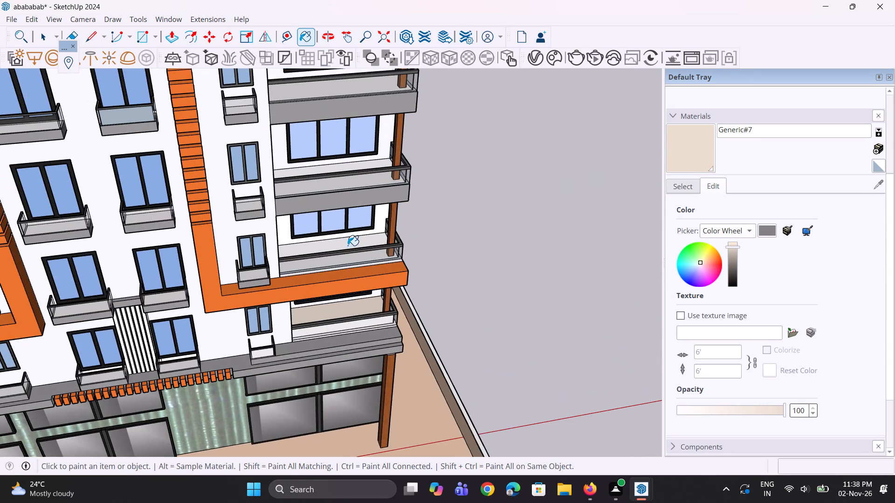
pyautogui.click(348, 245)
# Paint the floors of the third and fourth large balconies from the bottom at the facade's right end with Generic#7.
pyautogui.scroll(-8, 327, 347)
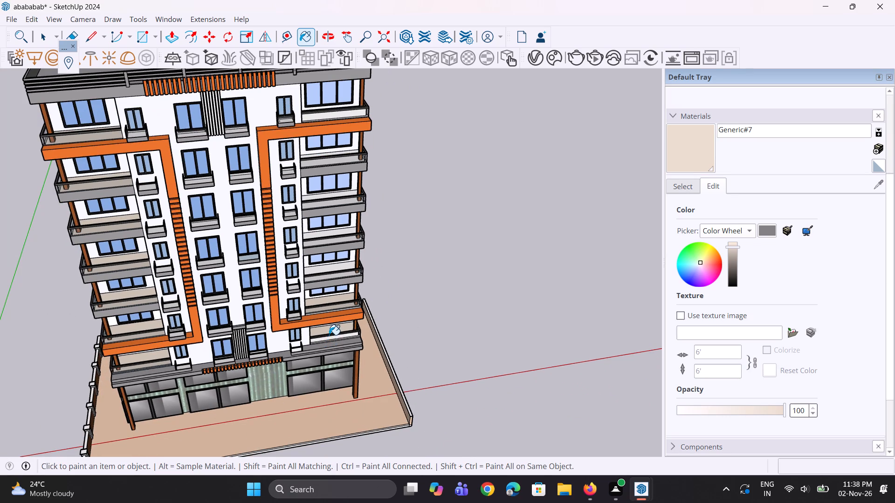
pyautogui.scroll(-4, 329, 335)
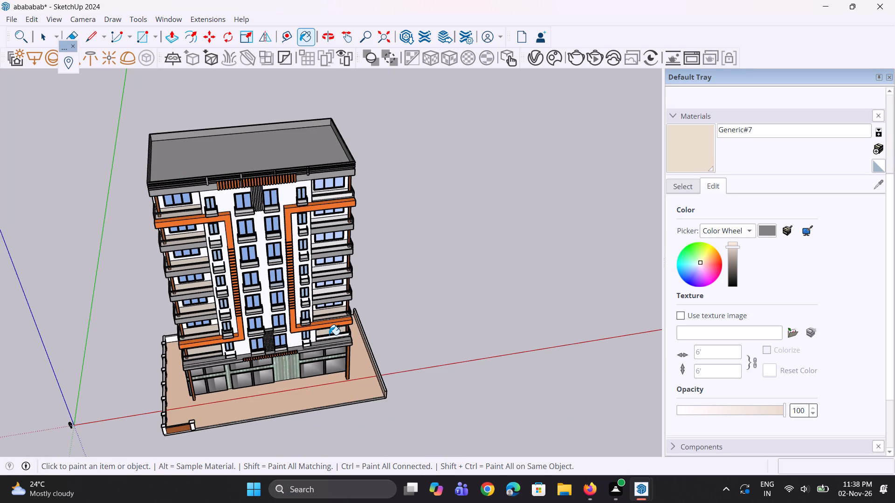
pyautogui.scroll(1, 329, 335)
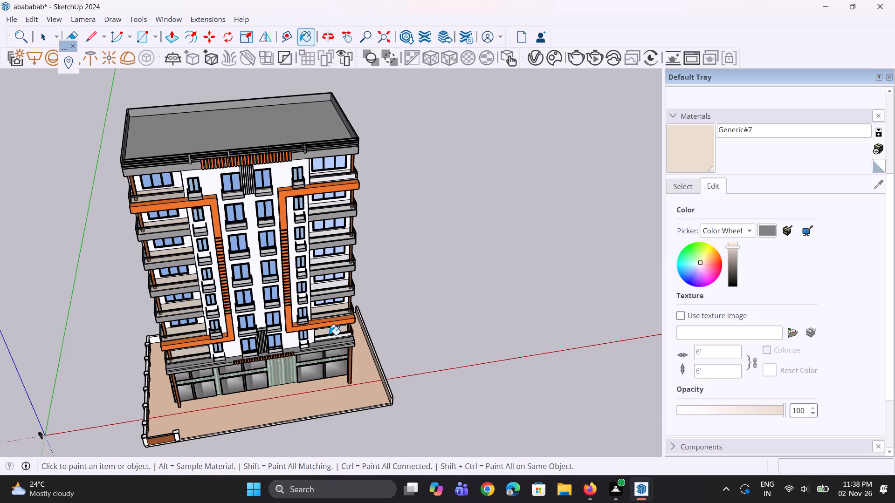
pyautogui.scroll(-4, 329, 335)
pyautogui.scroll(14, 343, 295)
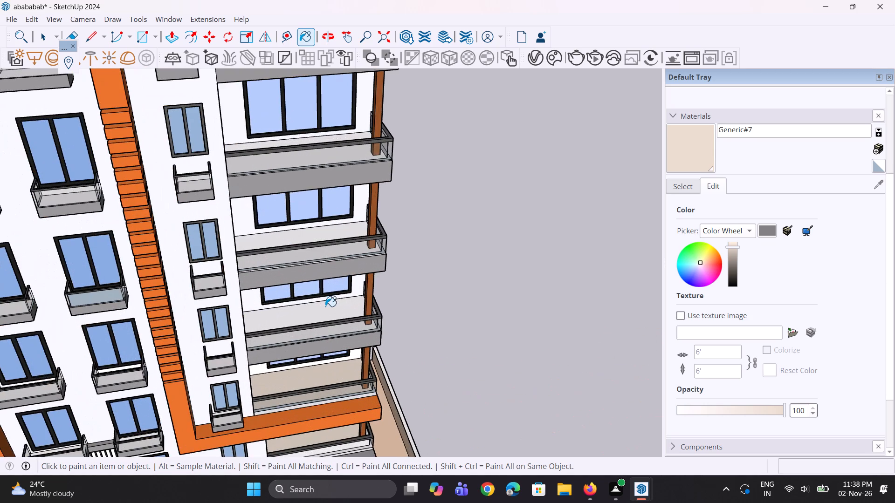
pyautogui.click(325, 306)
pyautogui.scroll(-5, 323, 390)
pyautogui.scroll(4, 329, 286)
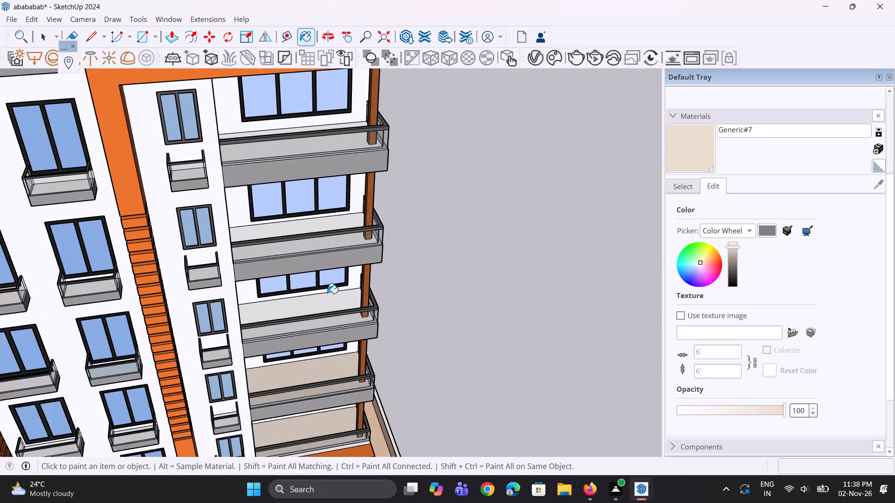
pyautogui.click(326, 301)
# Paint the floors of the three uppermost large balconies at the facade's right end with Generic#7.
pyautogui.scroll(-10, 315, 366)
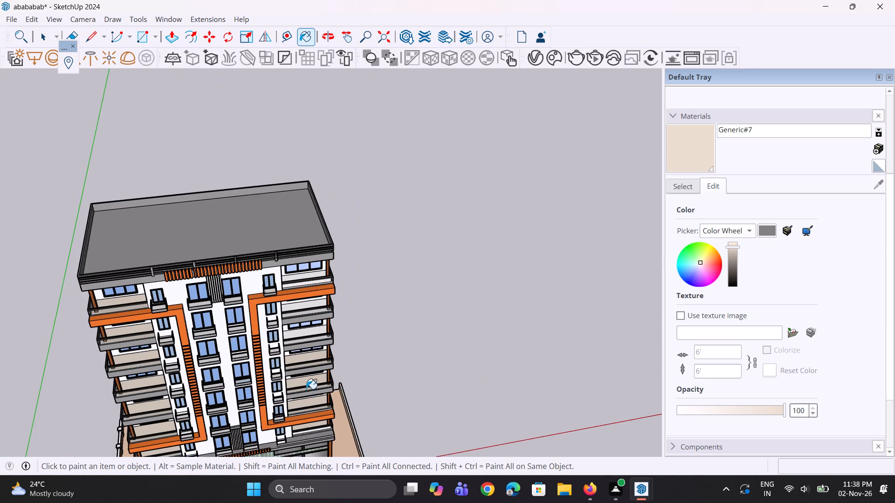
pyautogui.scroll(4, 297, 306)
pyautogui.scroll(7, 303, 358)
pyautogui.click(309, 340)
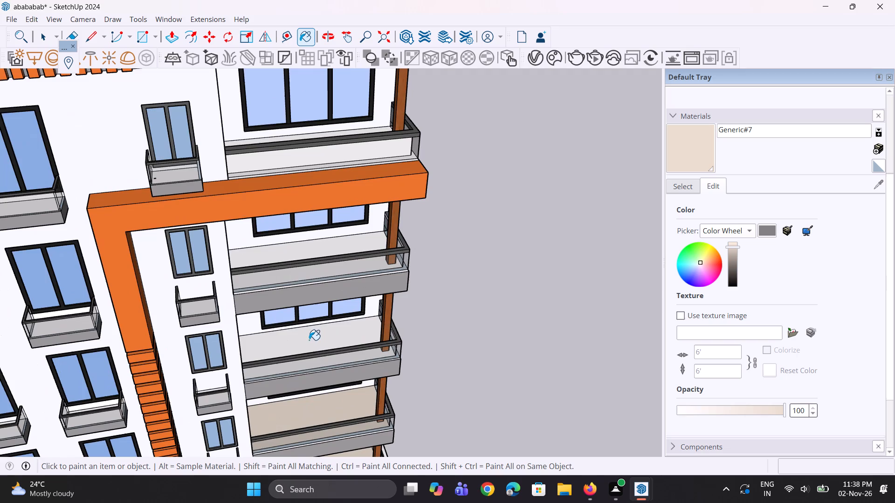
pyautogui.scroll(-4, 328, 354)
pyautogui.scroll(2, 342, 286)
pyautogui.click(342, 280)
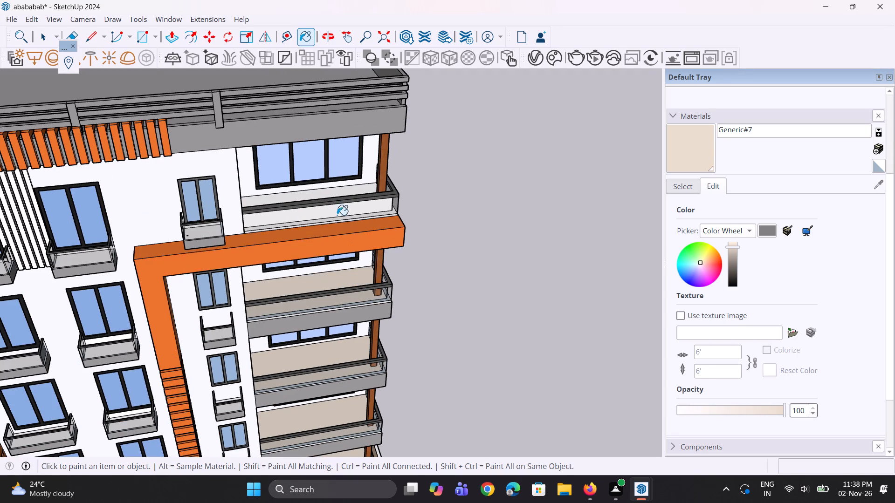
pyautogui.click(332, 196)
# Paint the floors of the top two small balconies in the column beside the right-end large balconies with Generic#7.
pyautogui.scroll(-4, 340, 194)
pyautogui.moveTo(248, 224); pyautogui.dragTo(240, 296, button='middle')
pyautogui.scroll(6, 243, 240)
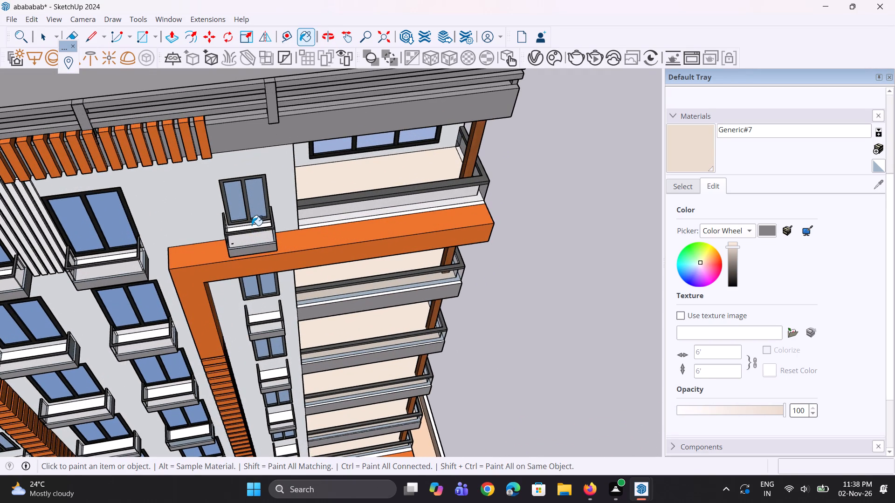
pyautogui.click(257, 227)
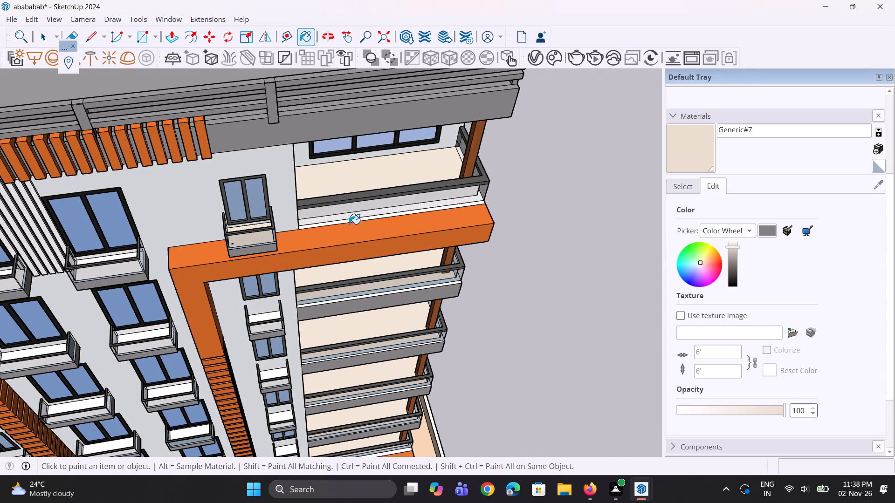
pyautogui.scroll(-4, 378, 220)
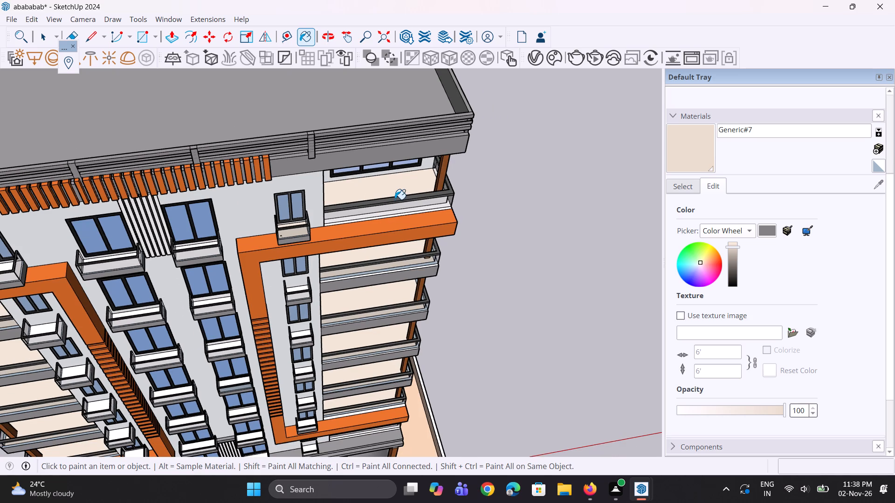
pyautogui.scroll(-2, 396, 197)
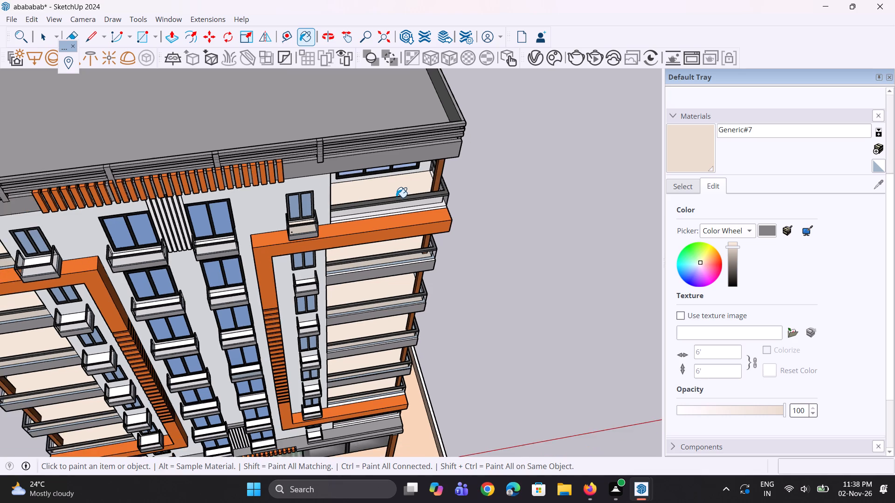
pyautogui.scroll(-1, 396, 197)
pyautogui.scroll(4, 380, 226)
pyautogui.scroll(7, 289, 259)
pyautogui.click(297, 296)
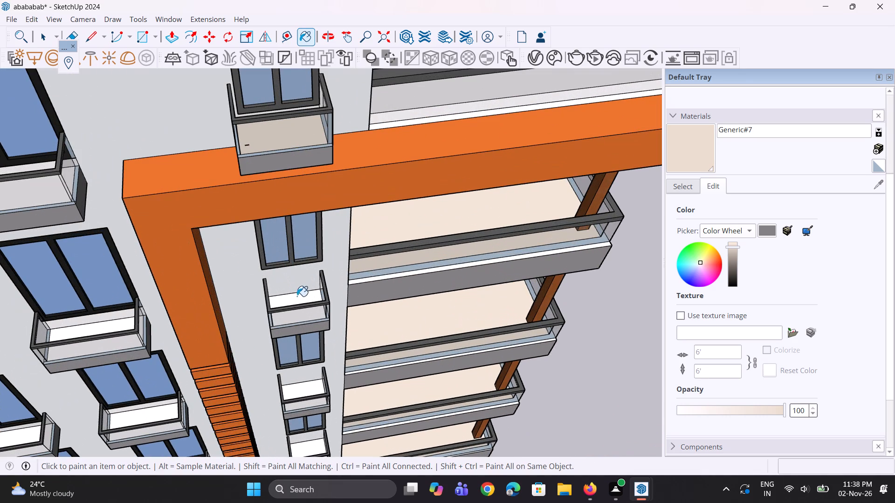
# Paint the floors of the third and fourth small balconies from the top in that same right-hand column with Generic#7.
pyautogui.scroll(-10, 318, 196)
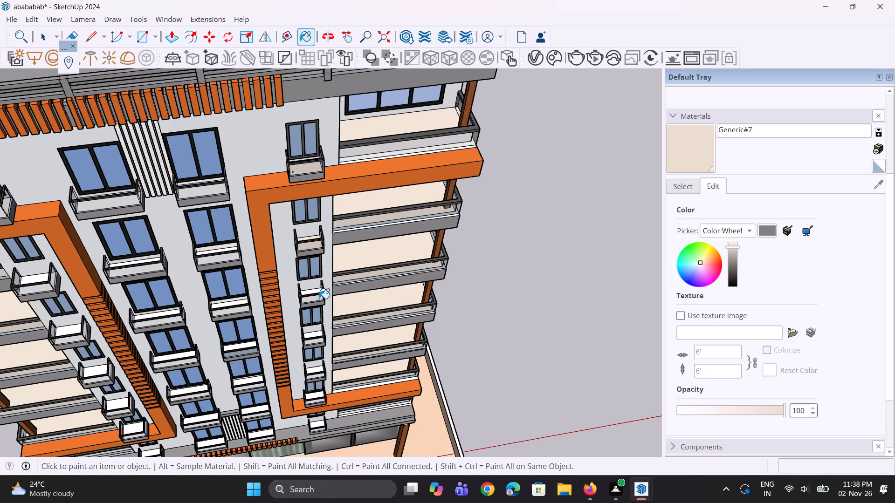
pyautogui.scroll(3, 308, 348)
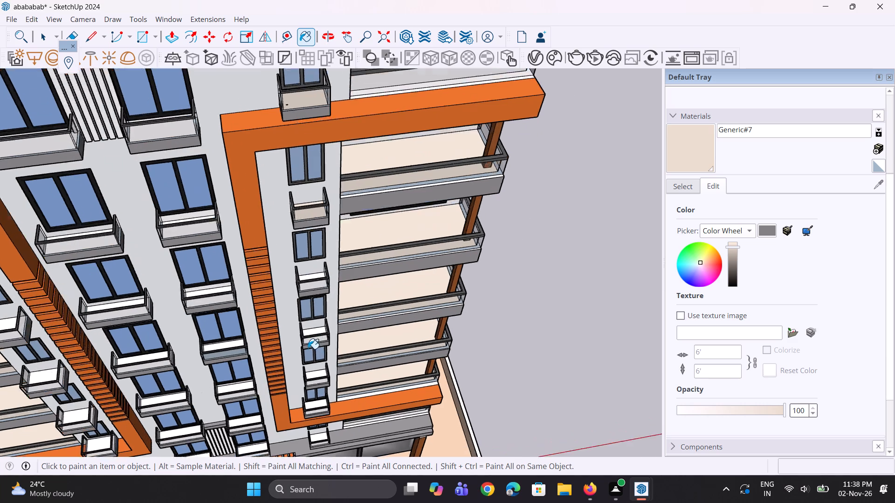
pyautogui.scroll(1, 308, 349)
pyautogui.scroll(4, 327, 258)
pyautogui.click(321, 253)
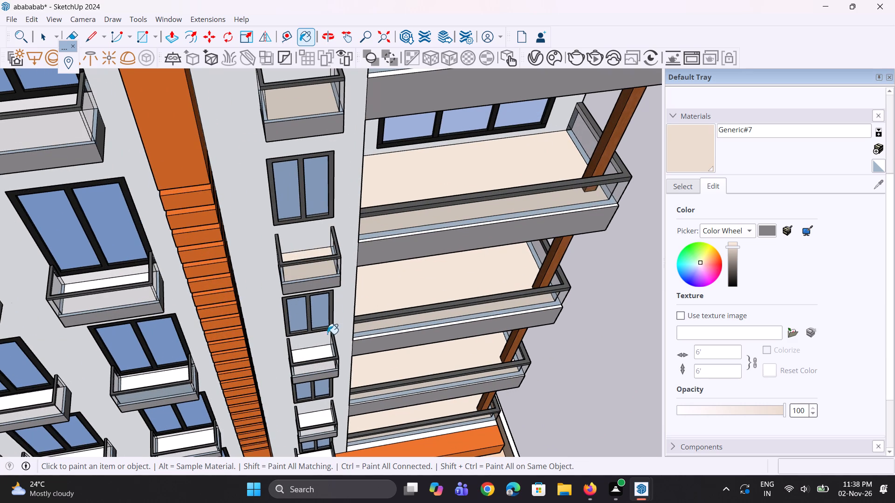
pyautogui.click(324, 351)
pyautogui.scroll(-6, 309, 161)
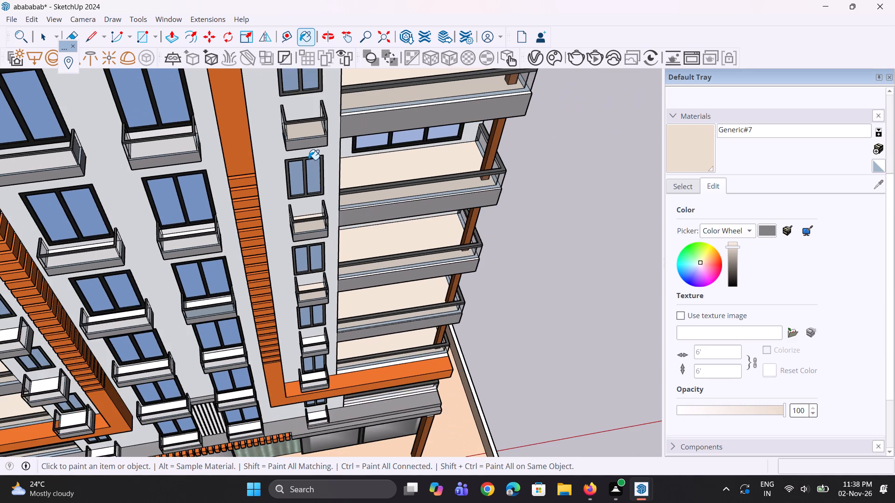
# Paint the floor of the third small balcony from the bottom in the same right-hand column with Generic#7.
pyautogui.scroll(-4, 309, 160)
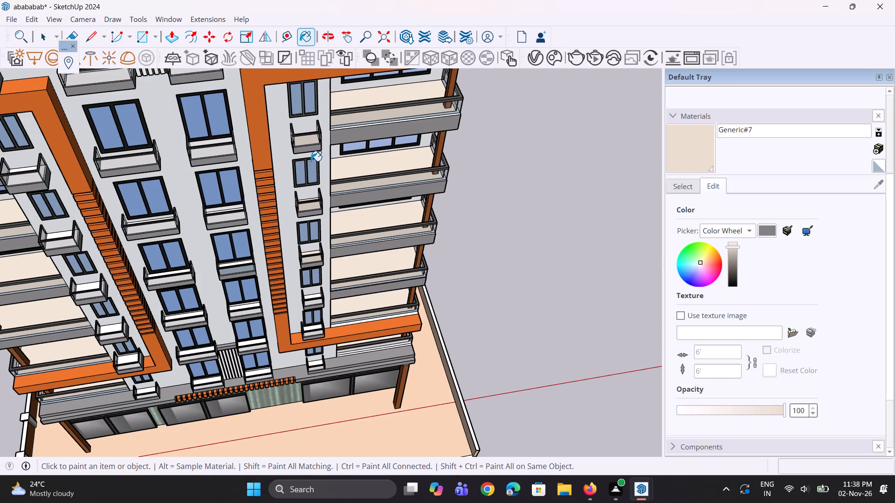
pyautogui.scroll(-4, 324, 157)
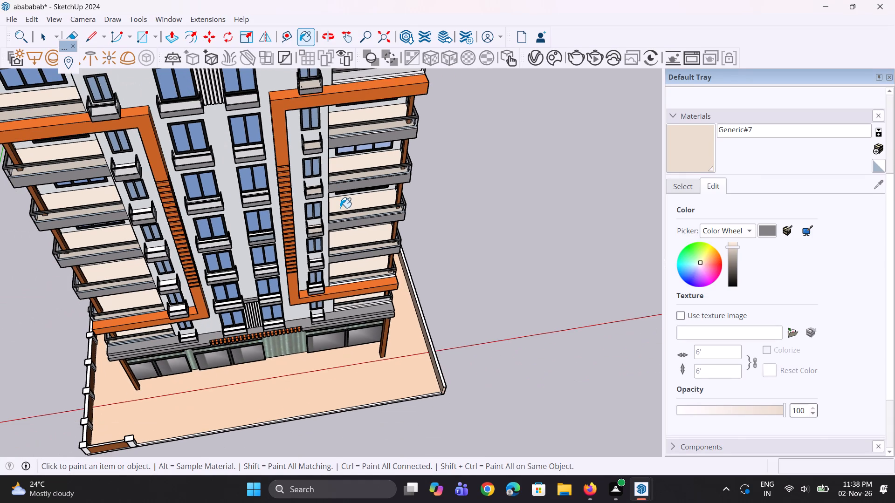
pyautogui.scroll(1, 340, 208)
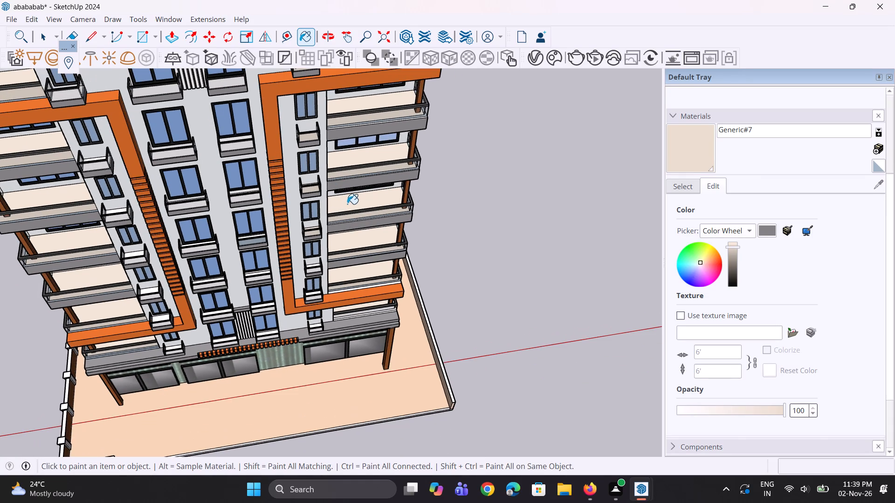
pyautogui.scroll(-1, 353, 200)
pyautogui.scroll(4, 354, 227)
pyautogui.scroll(3, 314, 249)
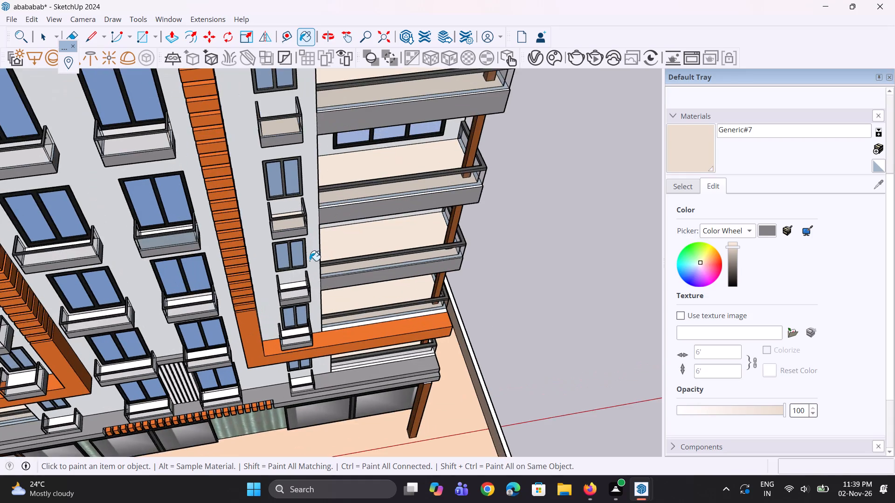
pyautogui.scroll(-1, 309, 267)
pyautogui.scroll(3, 304, 285)
pyautogui.click(301, 283)
pyautogui.scroll(-4, 390, 174)
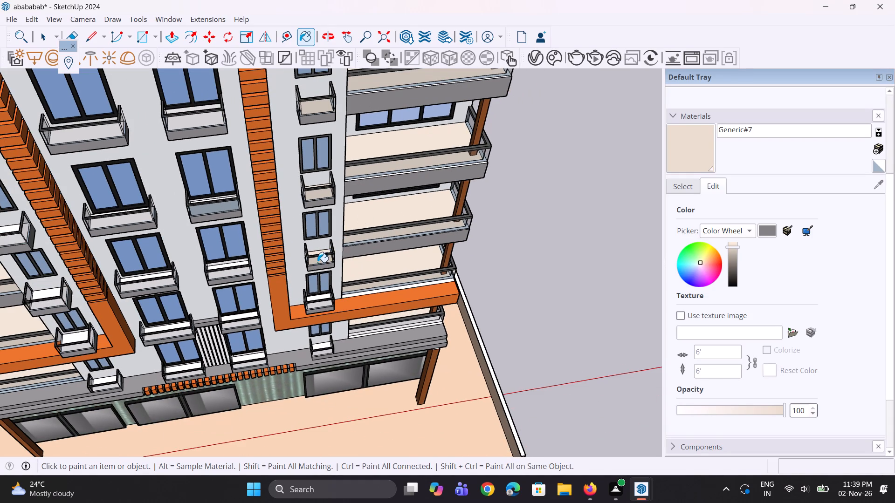
# Paint the floors of the two lowest small balconies in that right-hand column with Generic#7.
pyautogui.scroll(8, 298, 283)
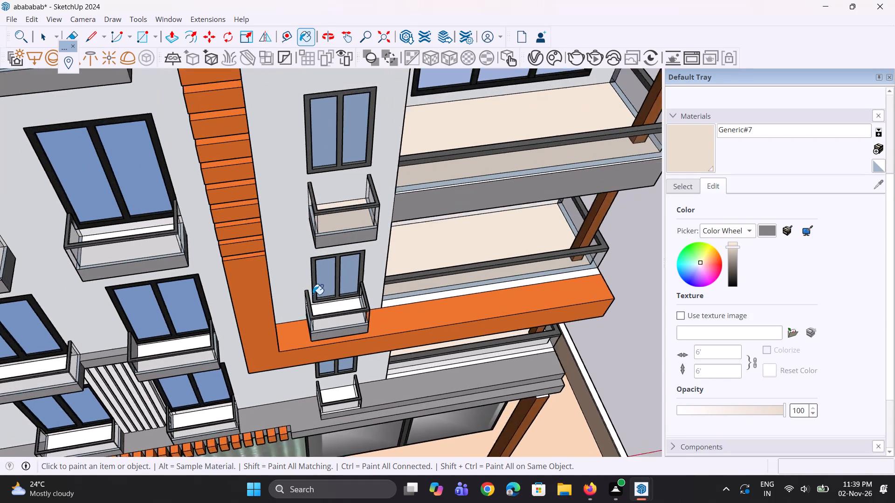
pyautogui.scroll(1, 313, 294)
pyautogui.click(332, 308)
pyautogui.scroll(-5, 349, 232)
pyautogui.scroll(5, 358, 366)
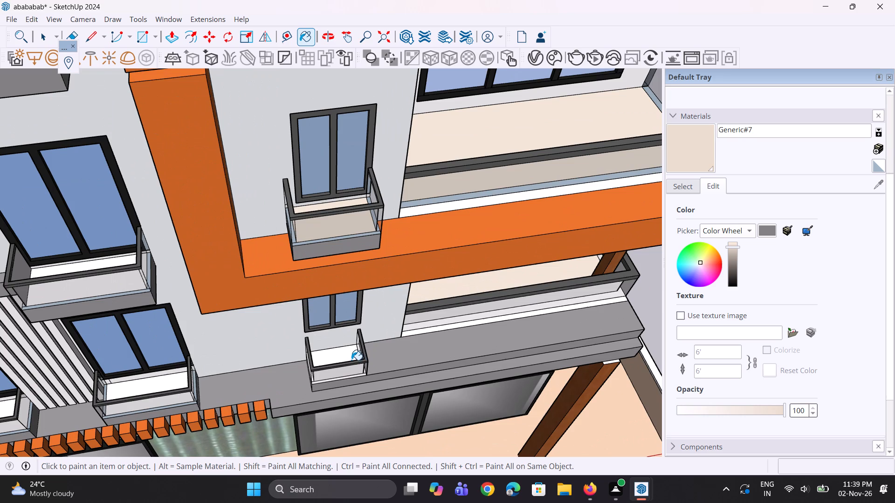
pyautogui.click(348, 358)
# Paint the floor of the lowest balcony just right of the facade's central vertical slats with Generic#7.
pyautogui.scroll(1, 364, 349)
pyautogui.scroll(-7, 364, 349)
pyautogui.scroll(1, 369, 388)
pyautogui.moveTo(369, 370); pyautogui.dragTo(388, 218, button='middle')
pyautogui.scroll(1, 388, 218)
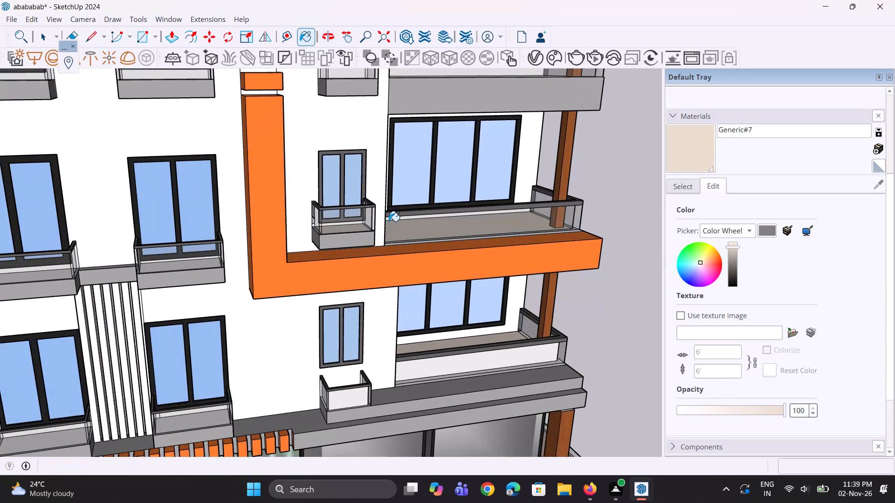
pyautogui.scroll(-4, 389, 221)
pyautogui.scroll(4, 245, 357)
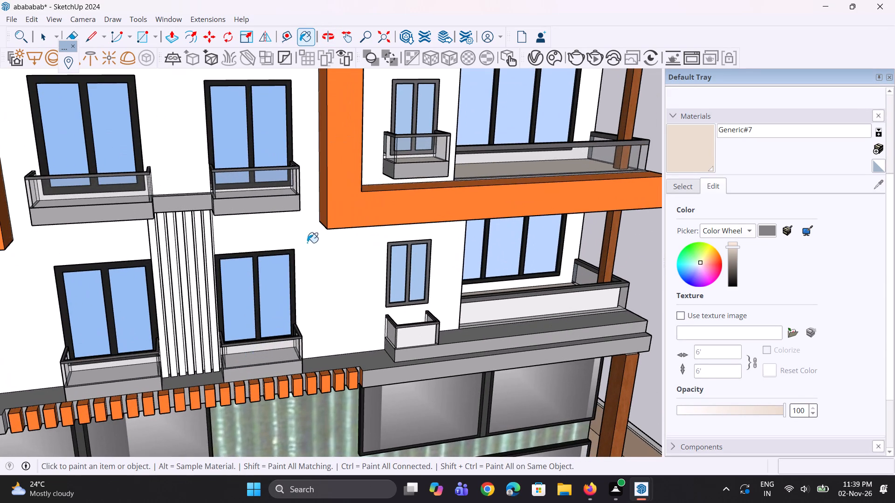
pyautogui.scroll(-4, 315, 149)
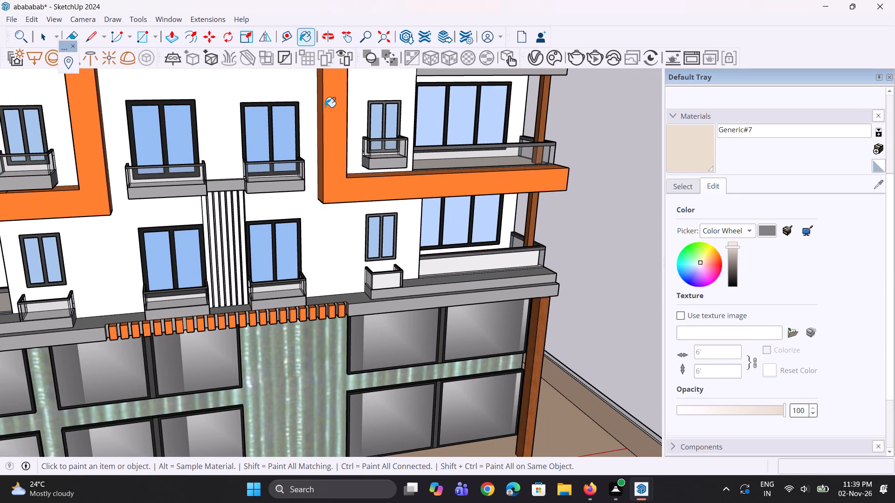
pyautogui.scroll(-7, 379, 88)
pyautogui.moveTo(379, 88); pyautogui.dragTo(357, 149, button='middle')
pyautogui.scroll(-1, 374, 102)
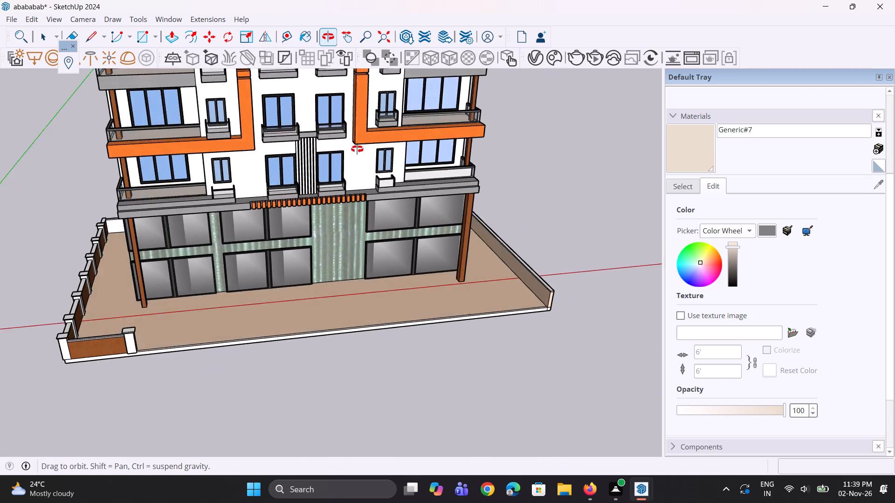
pyautogui.moveTo(357, 149); pyautogui.dragTo(328, 268, button='middle')
pyautogui.scroll(9, 331, 165)
pyautogui.scroll(4, 346, 223)
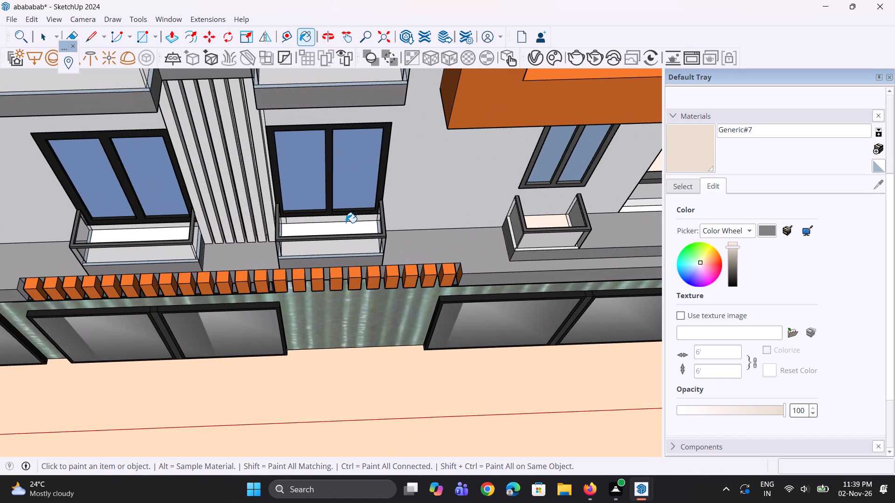
pyautogui.click(346, 224)
# Erase the stray vertical line on the wall strip below the window of that lowest central balcony.
pyautogui.scroll(-2, 310, 261)
pyautogui.moveTo(309, 257); pyautogui.dragTo(290, 182, button='middle')
pyautogui.scroll(3, 286, 217)
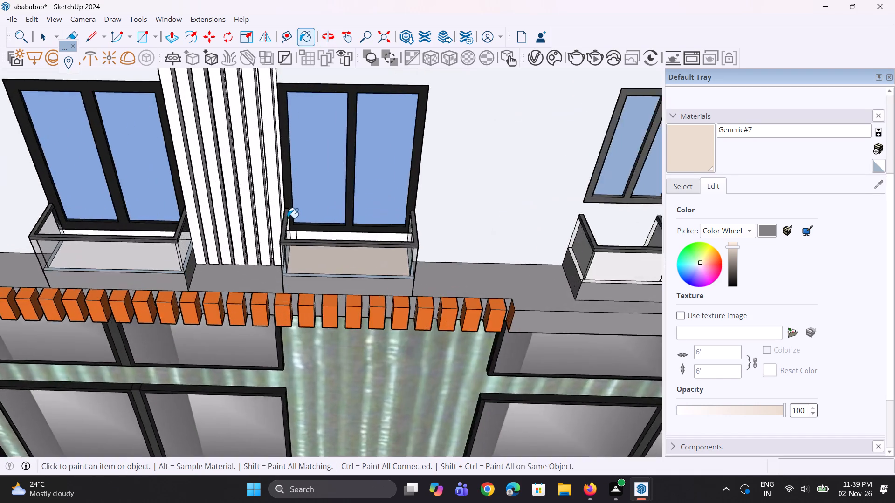
pyautogui.scroll(12, 288, 218)
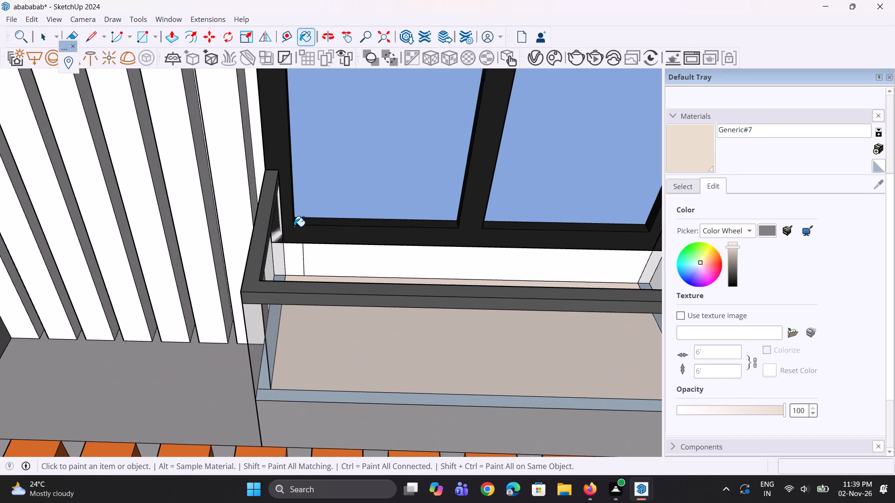
pyautogui.press('e')
pyautogui.moveTo(308, 253); pyautogui.dragTo(302, 253)
pyautogui.scroll(-4, 305, 251)
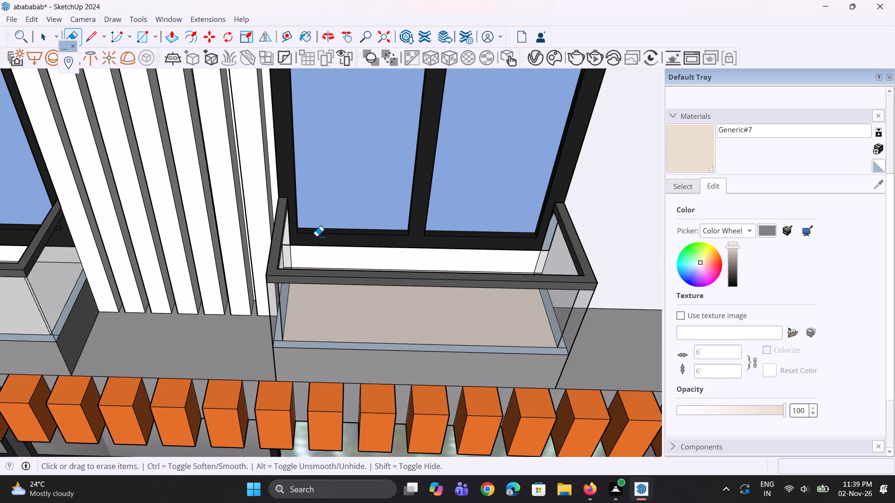
# Paint the wall strip below the window of that lowest central balcony with Generic#7.
pyautogui.click(647, 177)
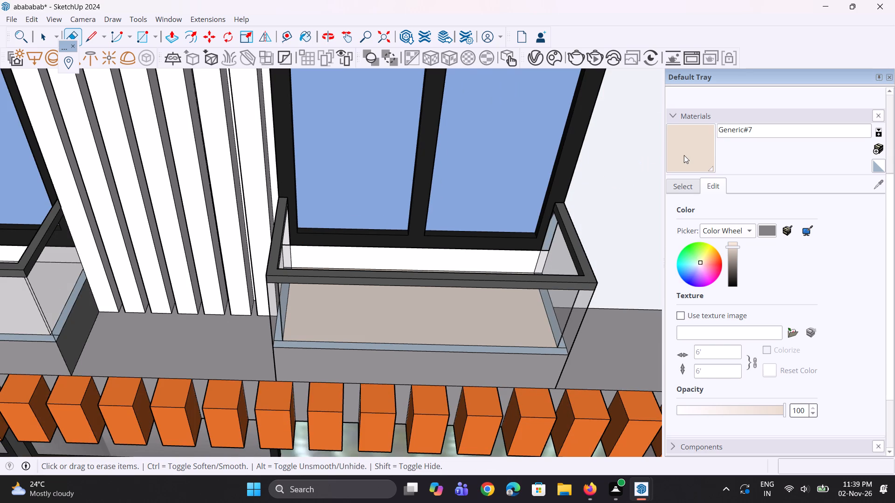
pyautogui.click(684, 155)
pyautogui.click(520, 255)
pyautogui.scroll(-5, 385, 230)
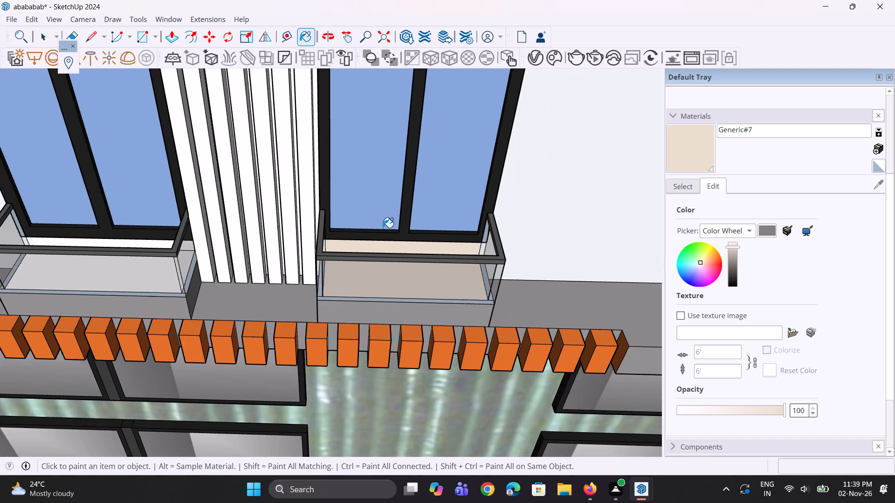
# Paint the floors of the second and third balconies from the bottom in the column right of the central slats with Generic#7.
pyautogui.moveTo(378, 255); pyautogui.dragTo(369, 291, button='middle')
pyautogui.scroll(-4, 367, 295)
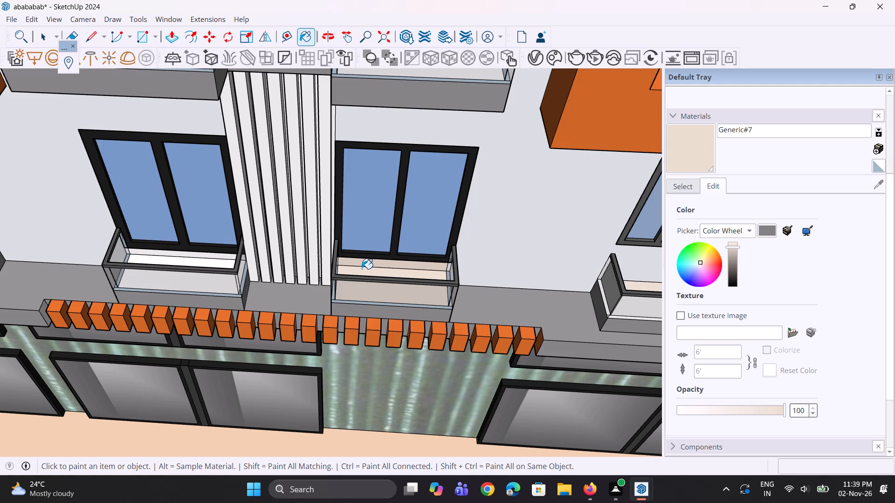
pyautogui.scroll(-7, 346, 311)
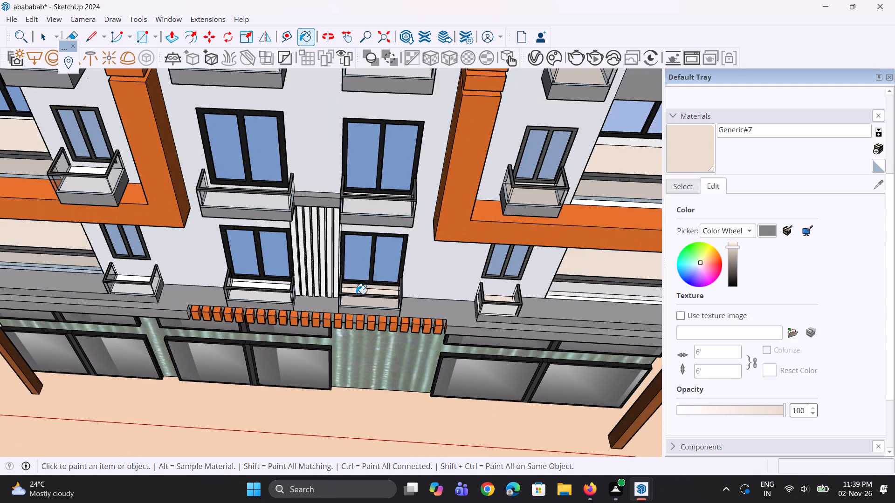
pyautogui.scroll(5, 390, 219)
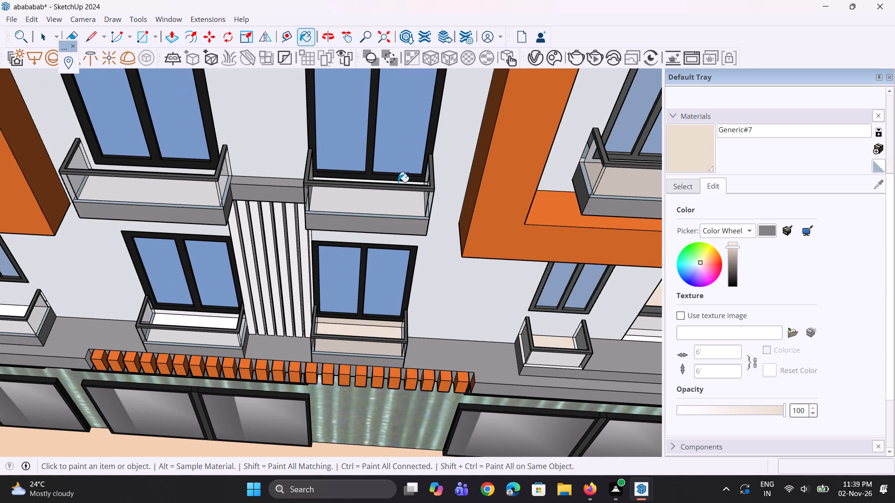
pyautogui.moveTo(397, 176); pyautogui.dragTo(392, 234, button='middle')
pyautogui.click(393, 226)
pyautogui.scroll(-6, 361, 311)
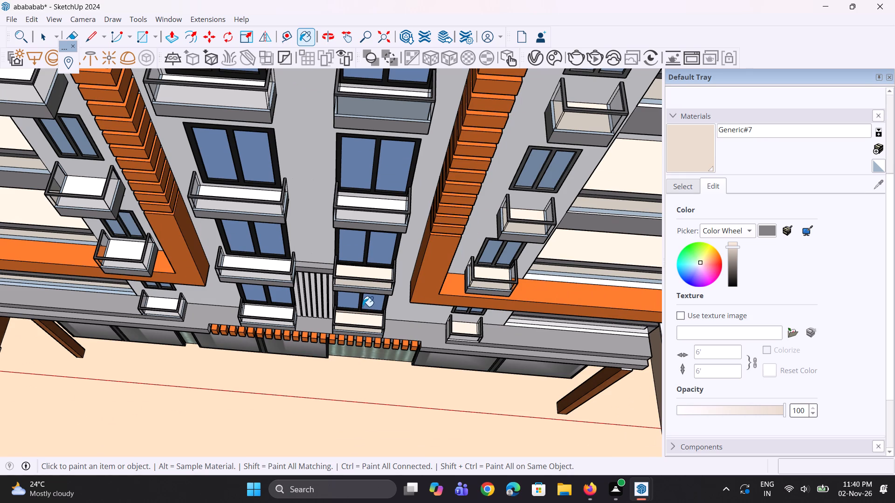
pyautogui.scroll(-1, 363, 306)
pyautogui.scroll(3, 367, 267)
pyautogui.click(369, 280)
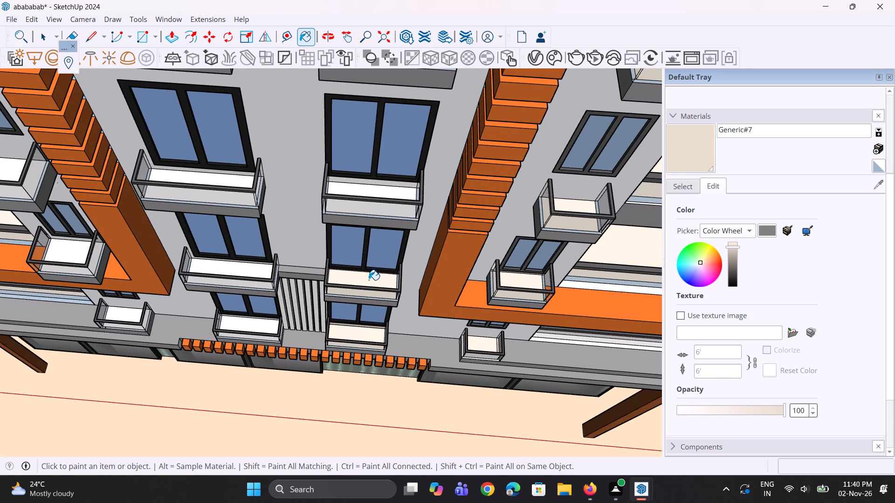
pyautogui.scroll(2, 383, 204)
pyautogui.click(386, 194)
# Paint the floor of the fourth balcony from the bottom in the column right of the central slats with Generic#7.
pyautogui.moveTo(291, 244); pyautogui.dragTo(309, 206, button='middle')
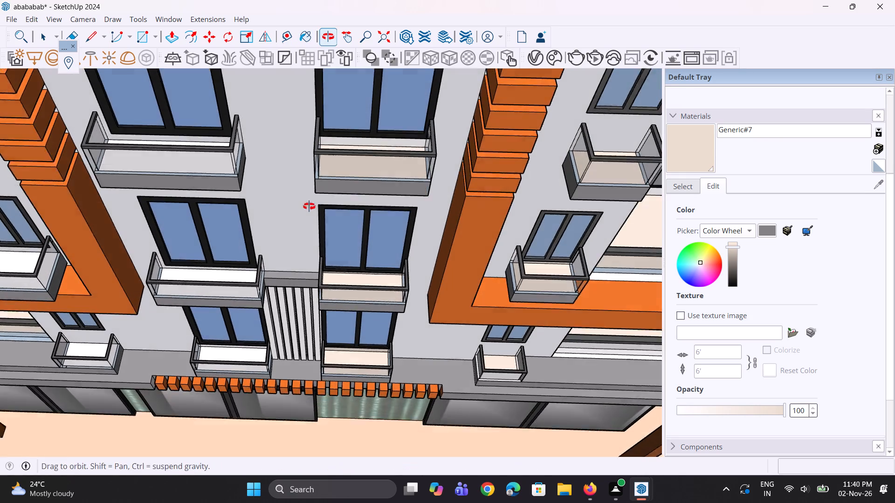
pyautogui.moveTo(309, 206); pyautogui.dragTo(310, 206, button='middle')
pyautogui.scroll(-8, 341, 297)
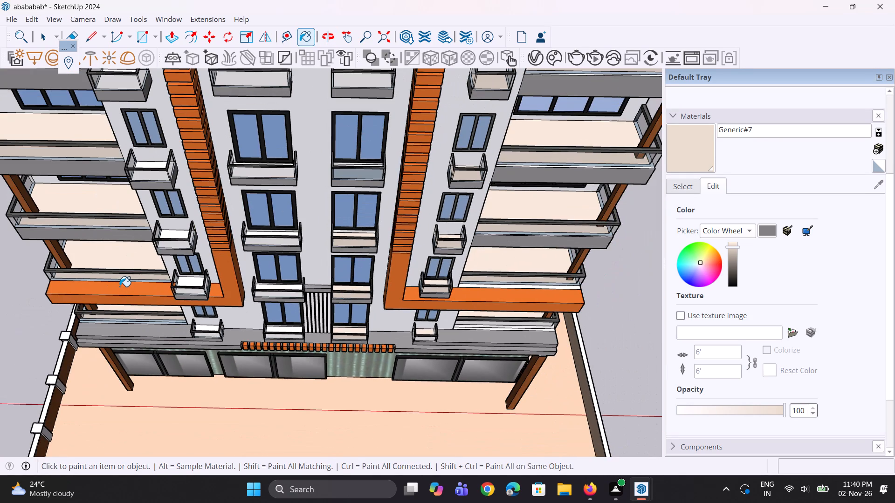
pyautogui.scroll(-1, 287, 349)
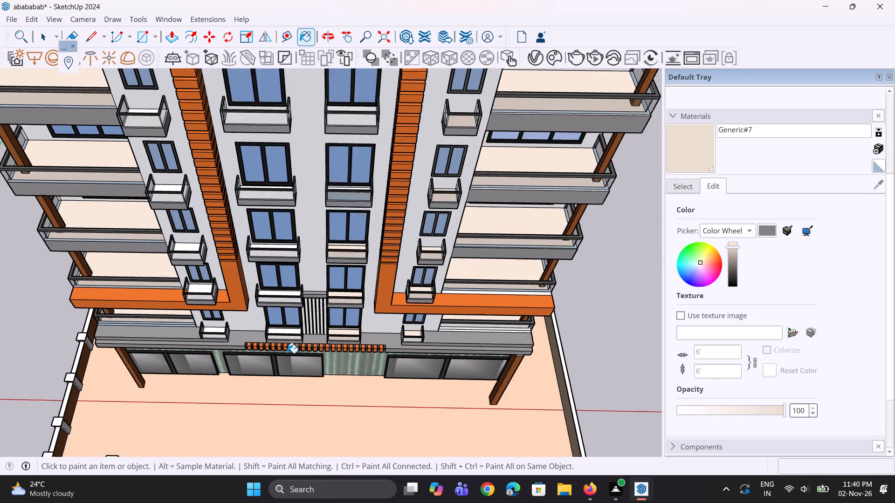
pyautogui.scroll(-1, 287, 353)
pyautogui.moveTo(304, 301); pyautogui.dragTo(351, 344, button='middle')
pyautogui.scroll(6, 355, 242)
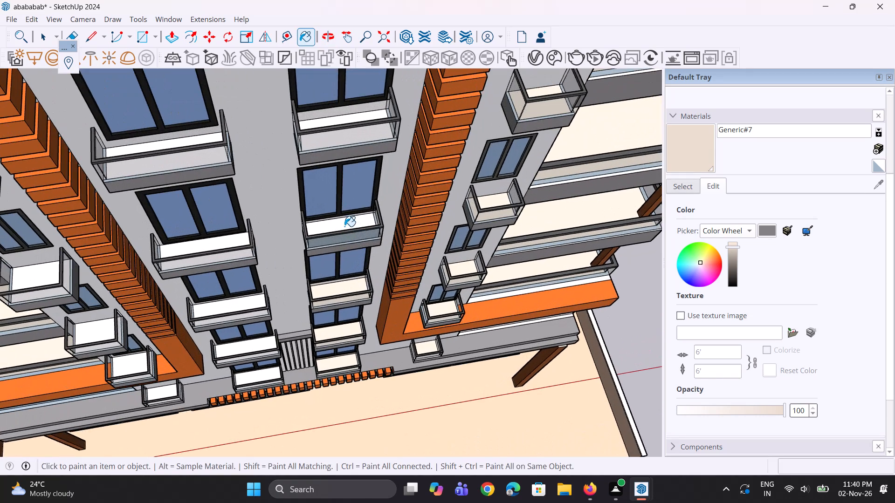
pyautogui.click(344, 226)
# Paint the floor of the fifth balcony from the bottom in the column right of the central slats with Generic#7.
pyautogui.scroll(-5, 355, 315)
pyautogui.scroll(4, 357, 220)
pyautogui.click(356, 226)
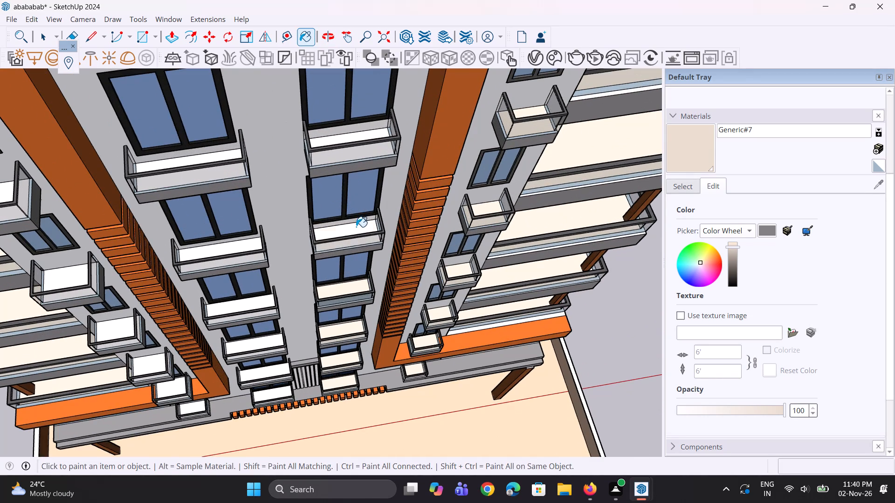
pyautogui.moveTo(346, 274); pyautogui.dragTo(354, 270, button='middle')
pyautogui.scroll(-5, 351, 302)
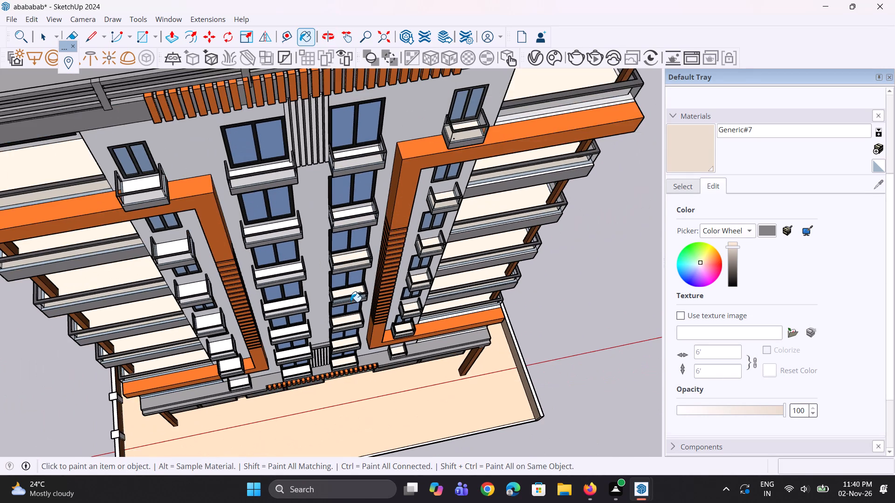
pyautogui.scroll(-2, 351, 302)
pyautogui.scroll(9, 344, 267)
pyautogui.click(344, 268)
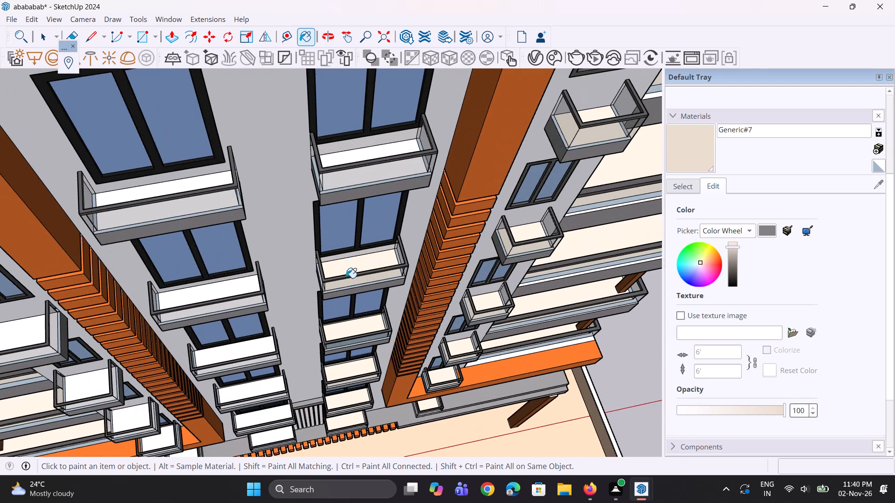
pyautogui.scroll(-7, 344, 307)
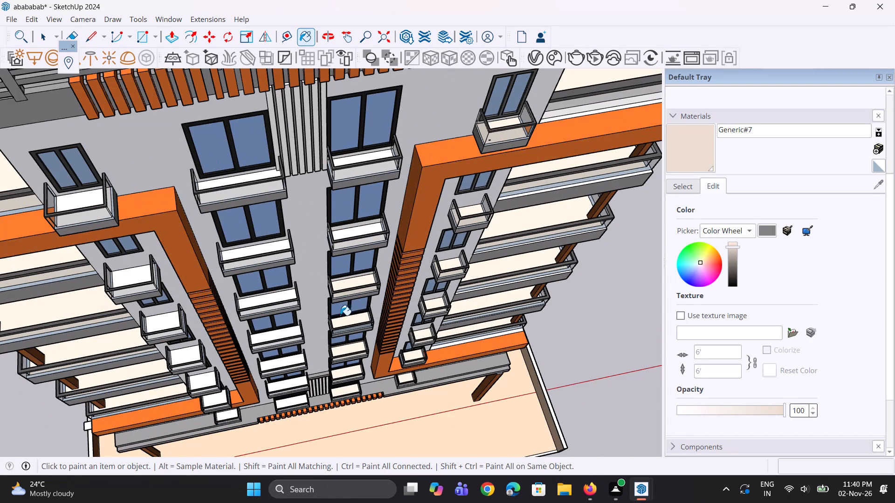
pyautogui.scroll(-2, 340, 315)
pyautogui.scroll(6, 340, 315)
pyautogui.click(343, 289)
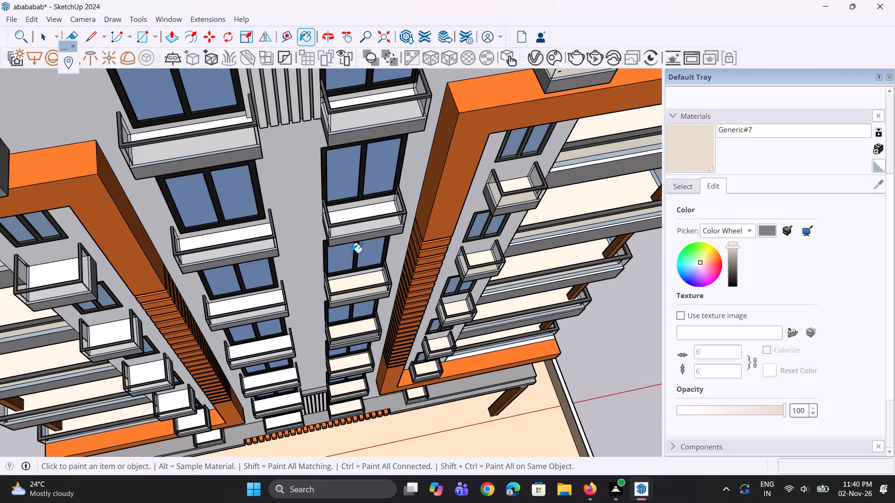
# Paint the floors of the top two balconies right of the central slats and the topmost small right-hand balcony with Generic#7.
pyautogui.scroll(2, 353, 217)
pyautogui.click(353, 216)
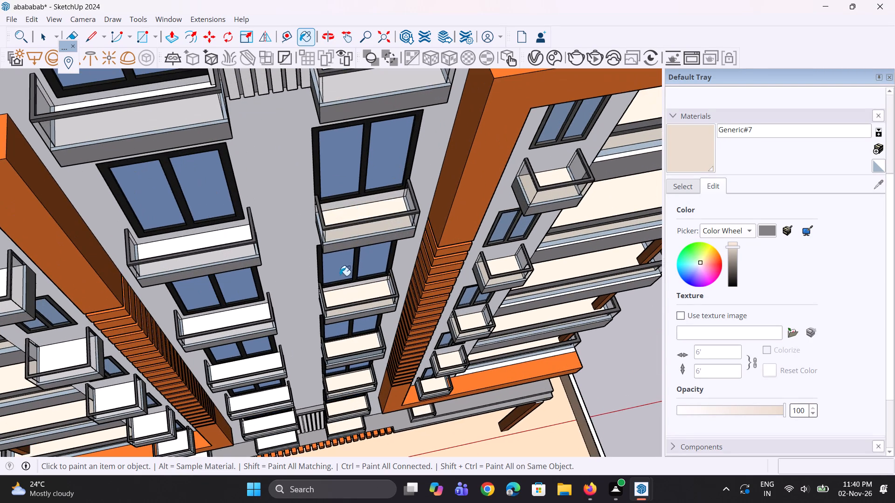
pyautogui.scroll(-5, 293, 365)
pyautogui.scroll(4, 341, 241)
pyautogui.click(341, 241)
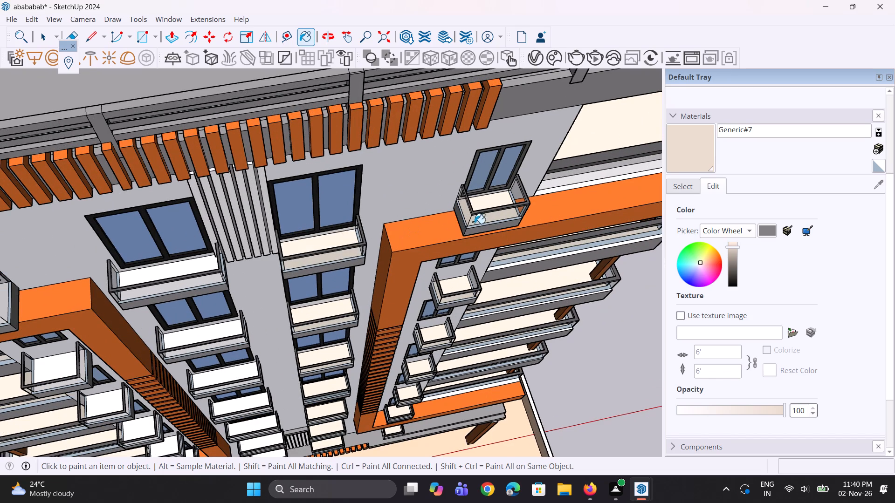
pyautogui.click(486, 210)
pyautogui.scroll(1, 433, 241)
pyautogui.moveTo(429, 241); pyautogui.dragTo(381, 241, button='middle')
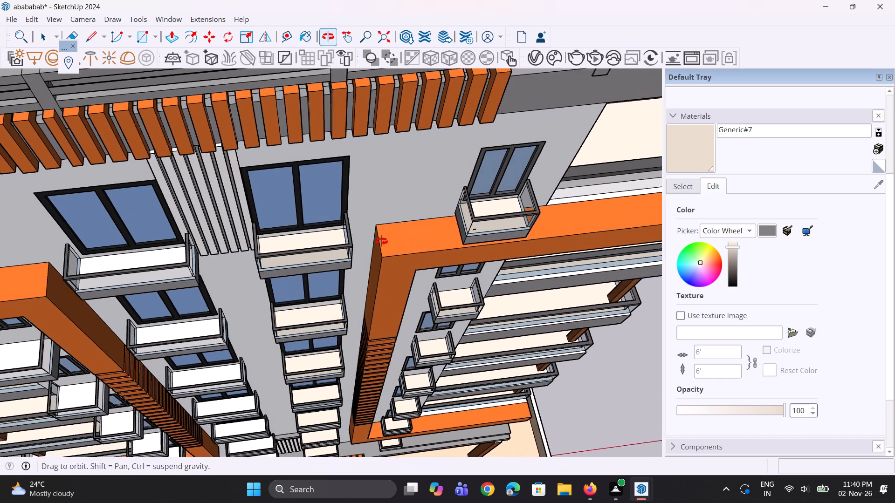
# Paint the floors of the top two balconies in the column left of the central slats with Generic#7.
pyautogui.moveTo(381, 241); pyautogui.dragTo(282, 241, button='middle')
pyautogui.scroll(3, 138, 190)
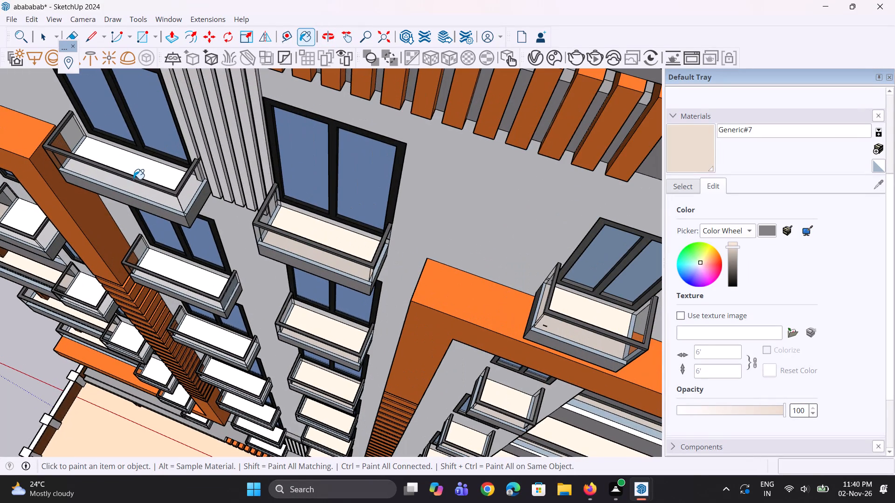
pyautogui.click(149, 171)
pyautogui.scroll(-5, 164, 163)
pyautogui.scroll(4, 162, 261)
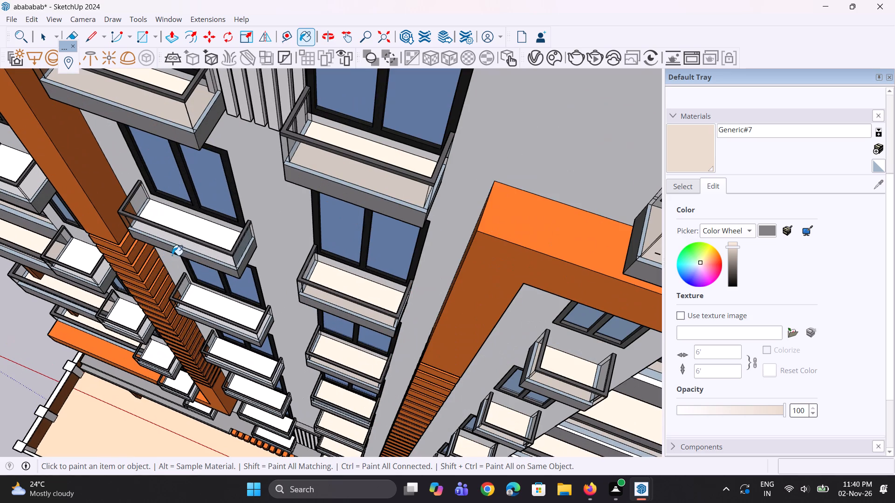
pyautogui.click(198, 230)
# Paint the floors of the third and fourth balconies from the top in the column left of the central slats with Generic#7.
pyautogui.scroll(-4, 213, 204)
pyautogui.scroll(4, 233, 328)
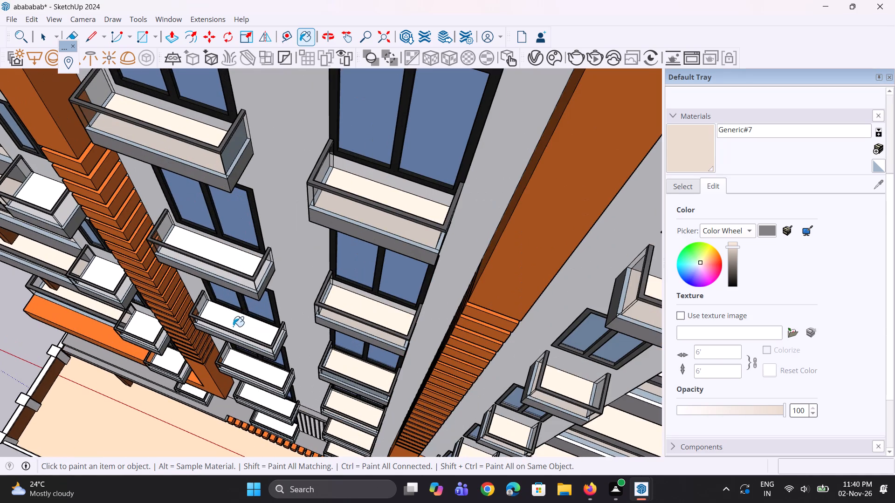
pyautogui.scroll(1, 246, 278)
pyautogui.click(247, 261)
pyautogui.scroll(-10, 243, 242)
pyautogui.scroll(4, 257, 324)
pyautogui.scroll(3, 245, 275)
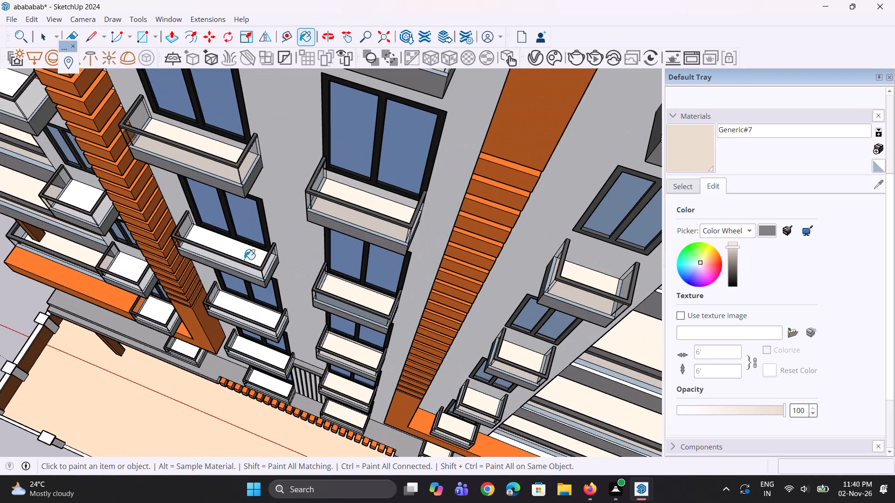
pyautogui.click(244, 258)
# Paint the floor of the fifth balcony from the top in the column left of the central slats with Generic#7.
pyautogui.scroll(-6, 253, 236)
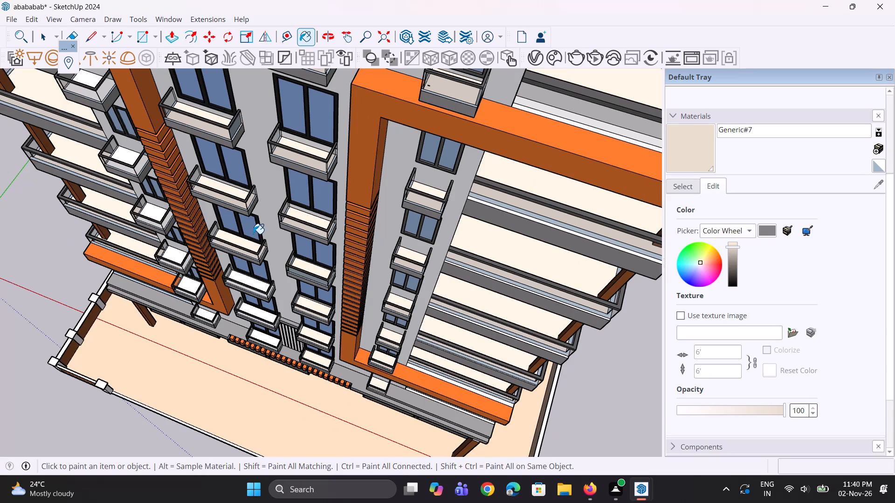
pyautogui.scroll(4, 249, 253)
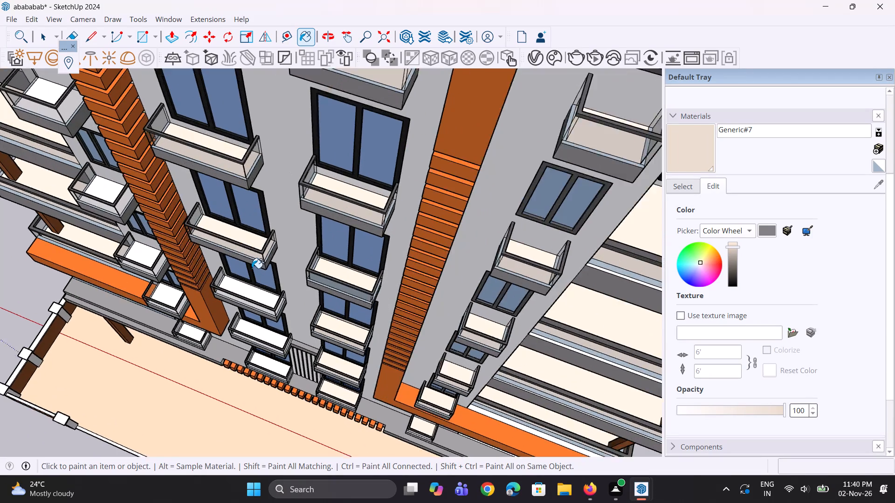
pyautogui.scroll(2, 252, 268)
pyautogui.moveTo(260, 258); pyautogui.dragTo(235, 196, button='middle')
pyautogui.scroll(1, 235, 196)
pyautogui.scroll(3, 256, 280)
pyautogui.click(261, 297)
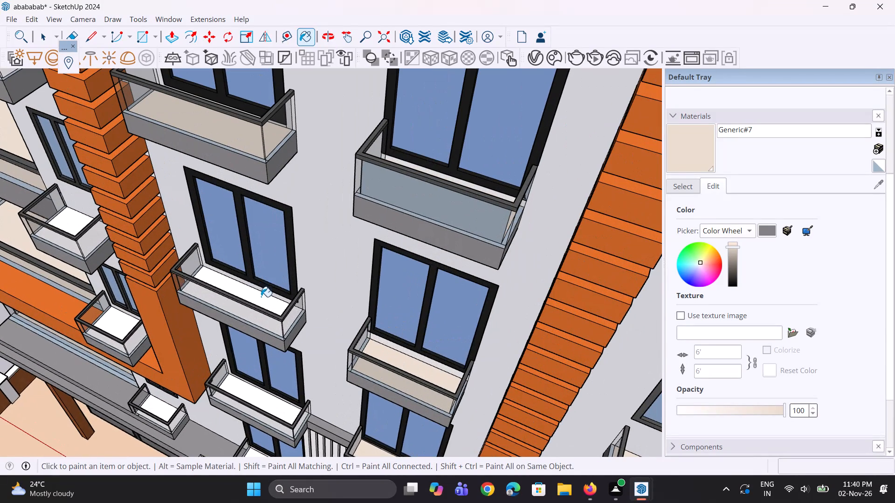
# Paint the floors of the bottom two balconies in the column left of the central slats with Generic#7.
pyautogui.scroll(-5, 256, 211)
pyautogui.scroll(3, 261, 343)
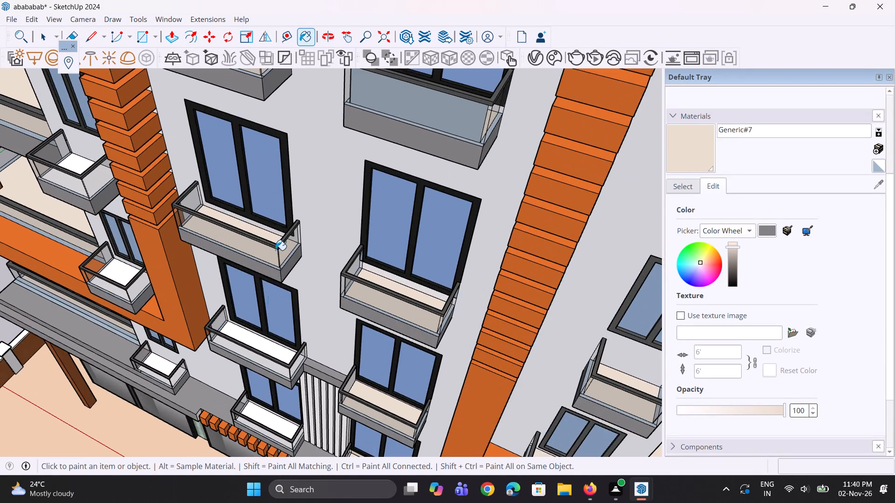
pyautogui.scroll(-5, 277, 239)
pyautogui.scroll(5, 277, 337)
pyautogui.scroll(2, 282, 289)
pyautogui.click(282, 303)
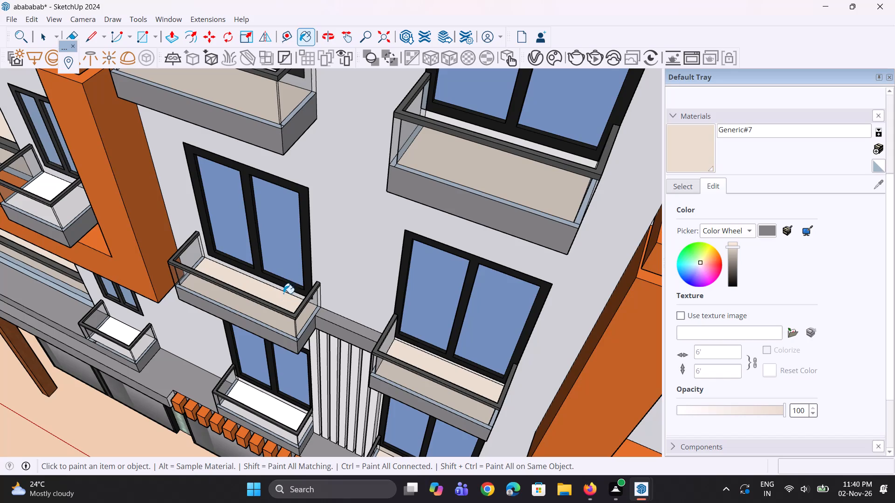
pyautogui.scroll(-4, 288, 266)
pyautogui.scroll(3, 283, 352)
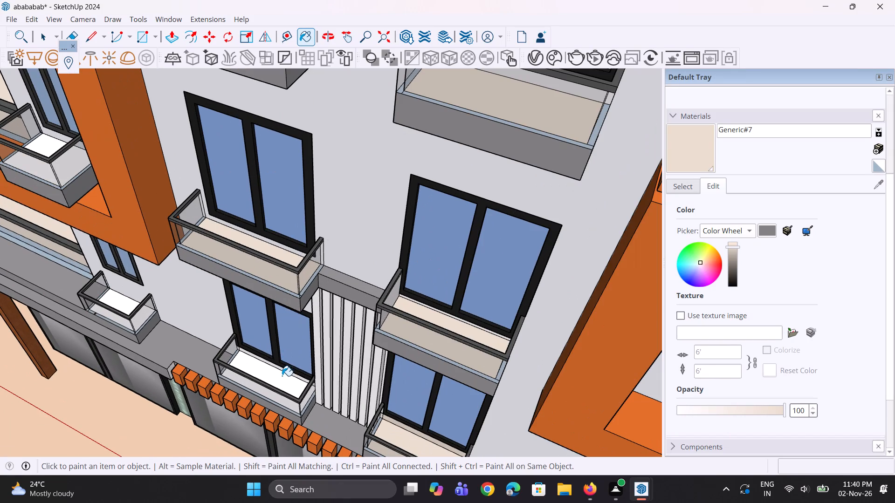
pyautogui.click(282, 376)
# Paint the floors of the bottom two small balconies in the left-hand column beside the orange frame with Generic#7.
pyautogui.moveTo(303, 374); pyautogui.dragTo(326, 367, button='middle')
pyautogui.scroll(1, 326, 367)
pyautogui.scroll(-5, 364, 382)
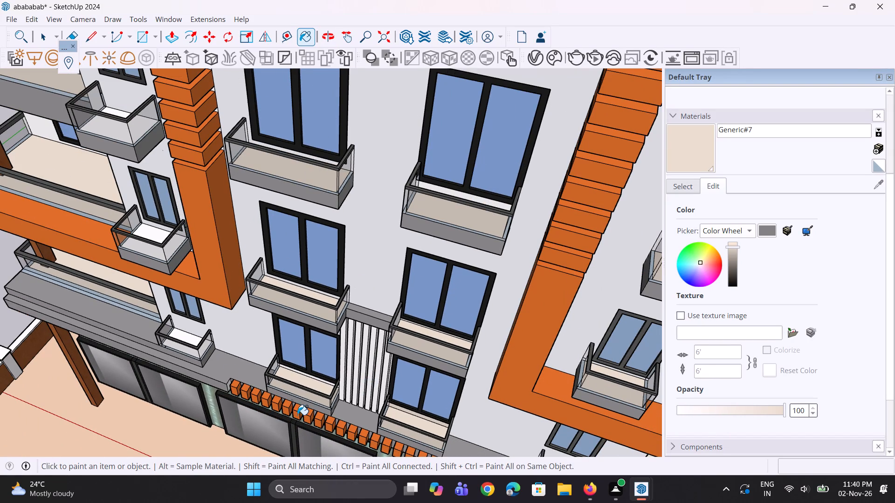
pyautogui.scroll(3, 194, 348)
pyautogui.click(189, 335)
pyautogui.scroll(-5, 268, 385)
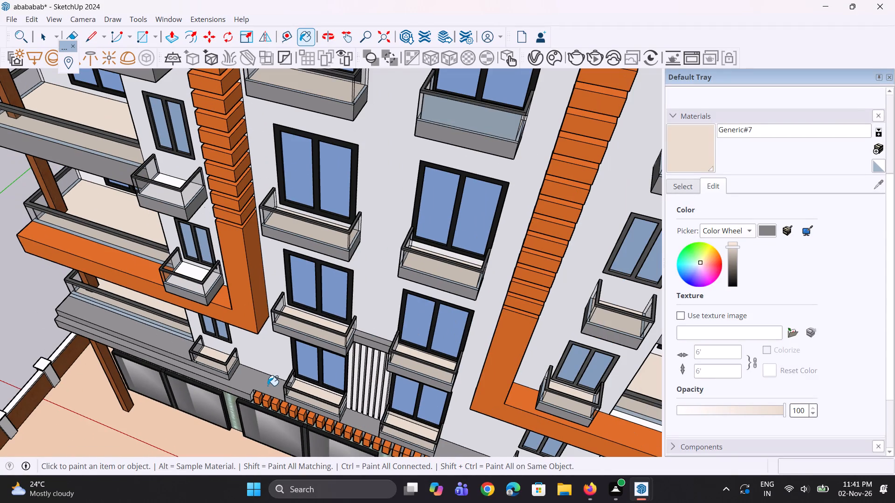
pyautogui.scroll(1, 268, 376)
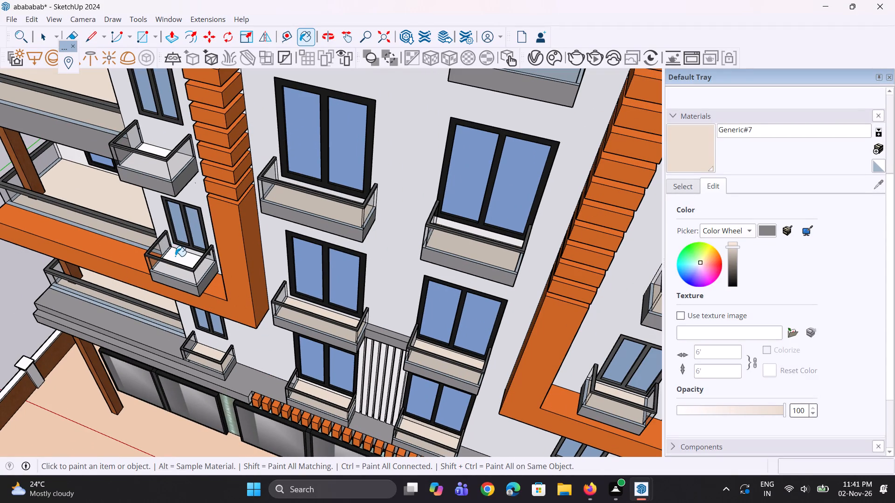
pyautogui.click(175, 256)
# Paint the floor of the third small balcony from the bottom in the left-hand column with Generic#7.
pyautogui.scroll(-5, 279, 392)
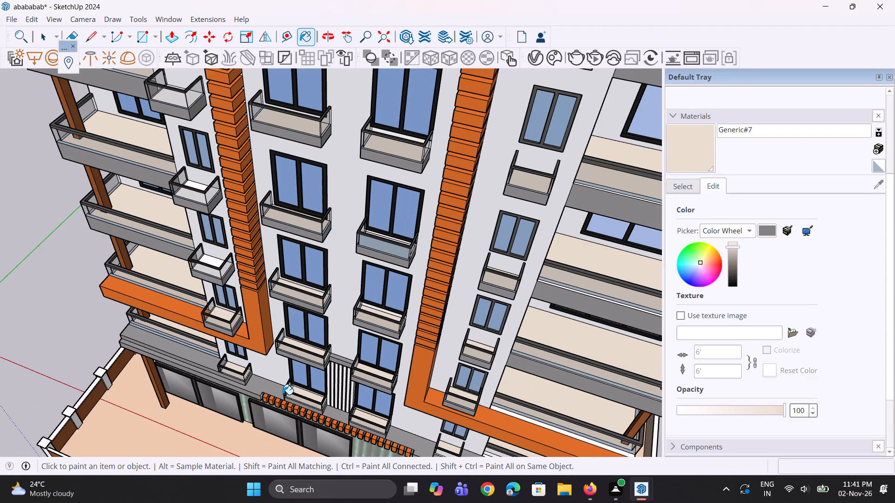
pyautogui.scroll(-5, 293, 426)
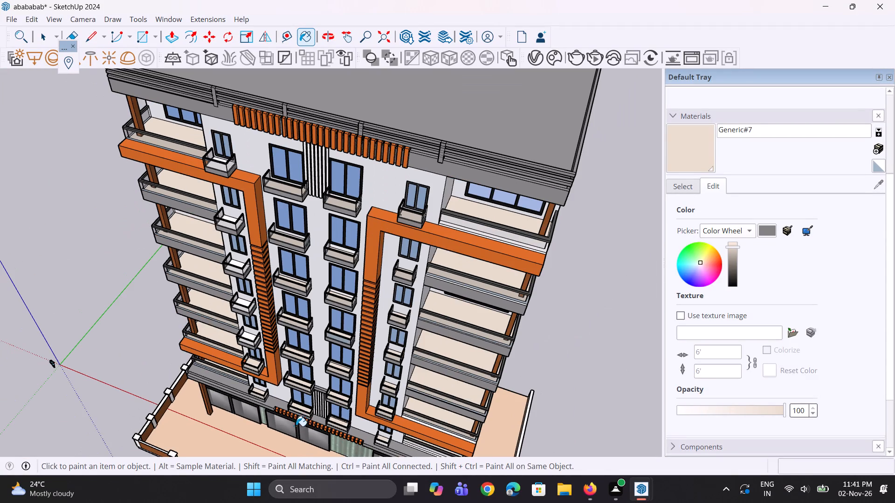
pyautogui.moveTo(299, 426); pyautogui.dragTo(313, 429, button='middle')
pyautogui.scroll(4, 273, 377)
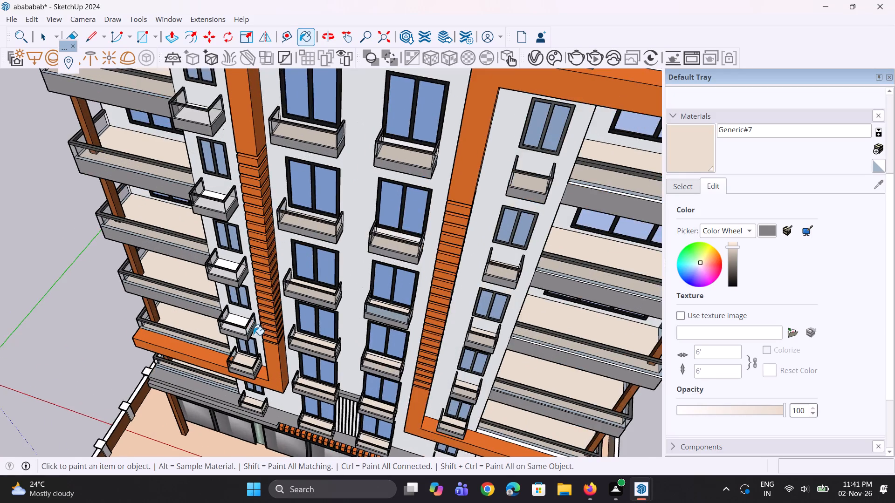
pyautogui.scroll(3, 238, 318)
pyautogui.click(236, 319)
# Paint the floor of the fourth small balcony from the bottom in the left-hand column with Generic#7.
pyautogui.scroll(3, 257, 390)
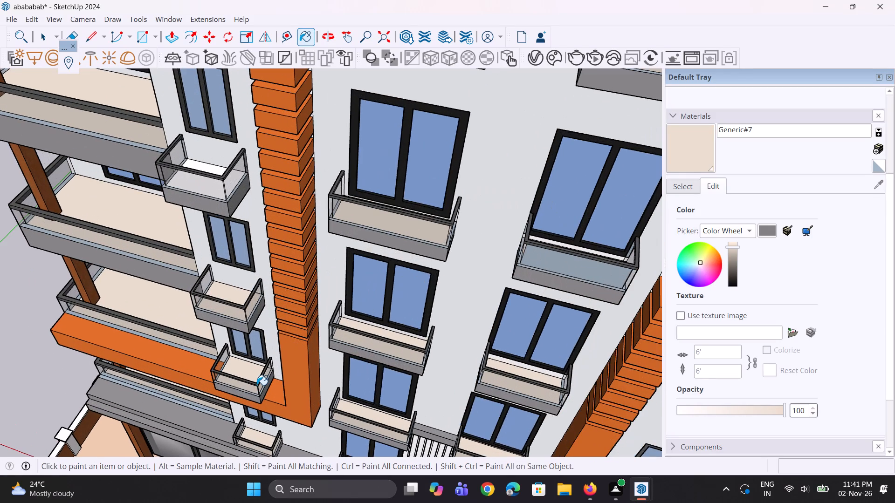
pyautogui.scroll(-8, 257, 387)
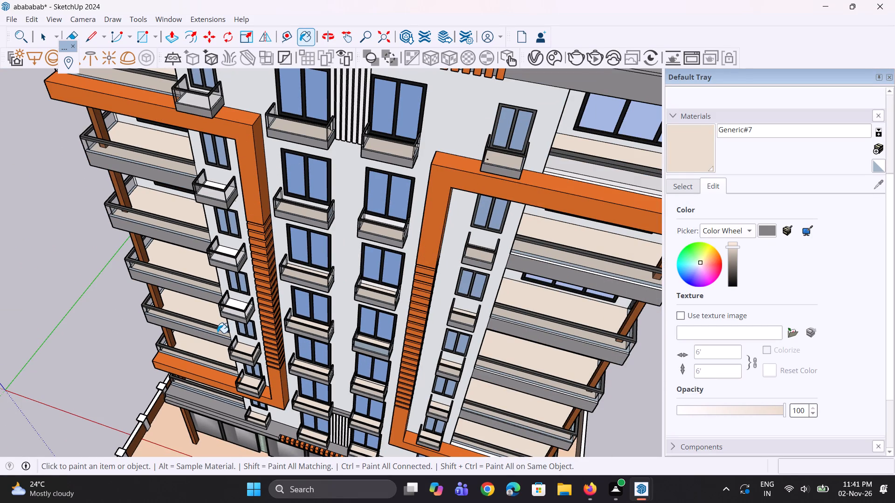
pyautogui.scroll(2, 216, 333)
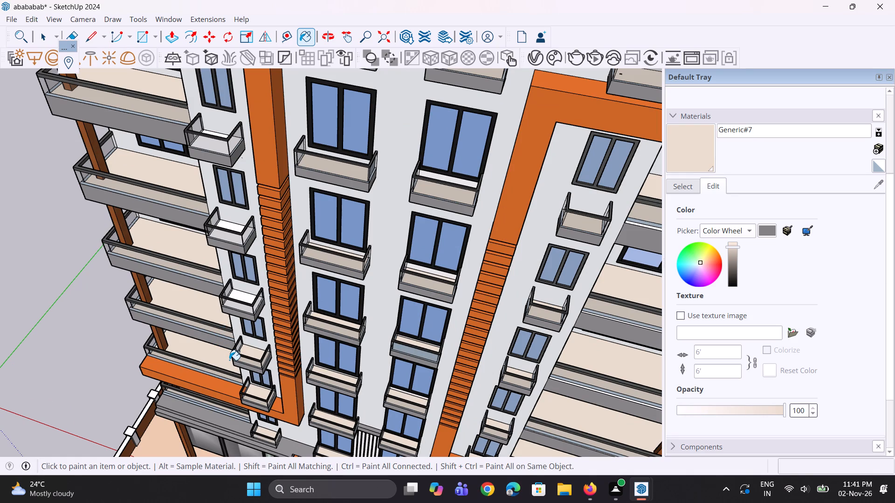
pyautogui.scroll(-3, 314, 359)
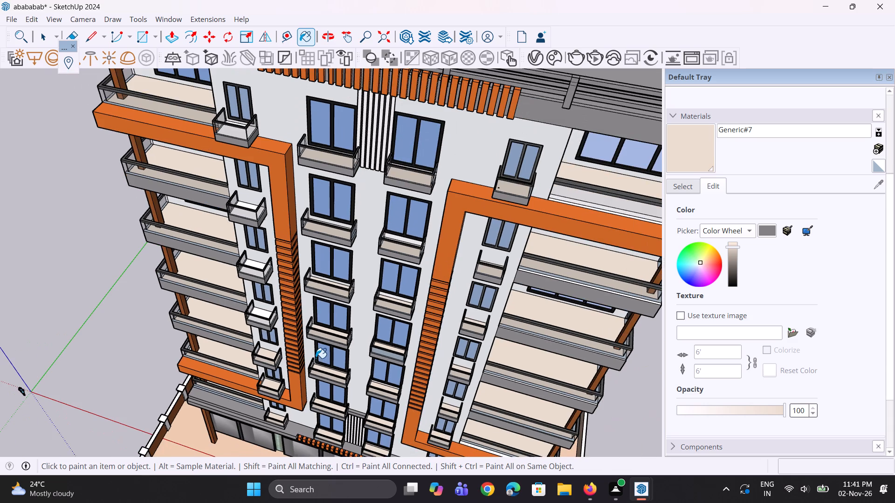
pyautogui.scroll(3, 316, 358)
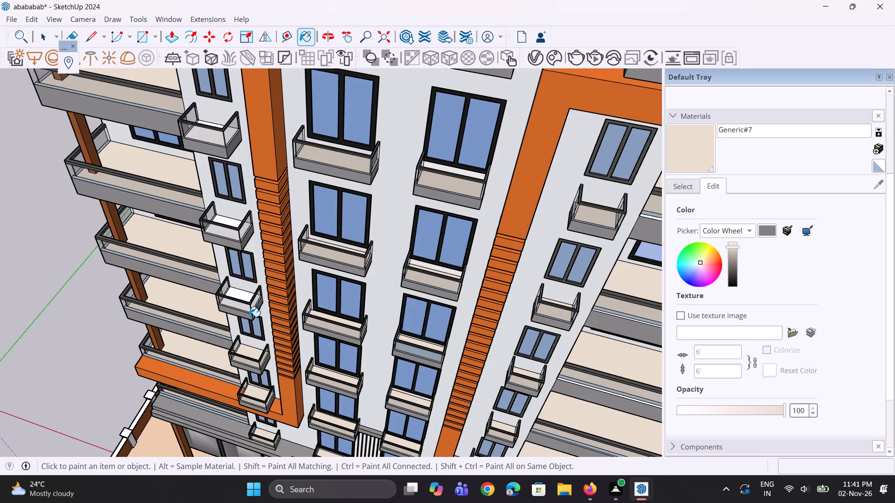
pyautogui.scroll(2, 231, 296)
pyautogui.click(235, 295)
# Paint the floors of the fifth and sixth small balconies from the bottom in the left-hand column with Generic#7.
pyautogui.scroll(-3, 315, 313)
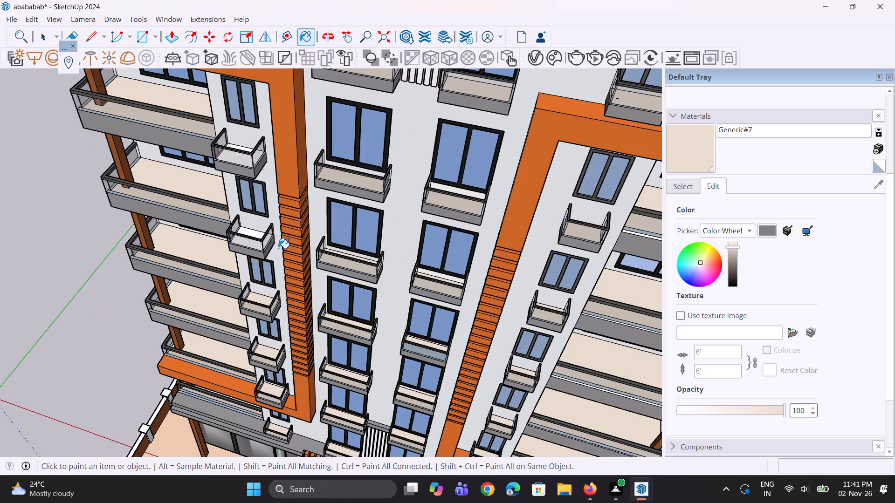
pyautogui.moveTo(270, 242); pyautogui.dragTo(274, 288, button='middle')
pyautogui.scroll(3, 257, 260)
pyautogui.click(257, 260)
pyautogui.scroll(-3, 296, 336)
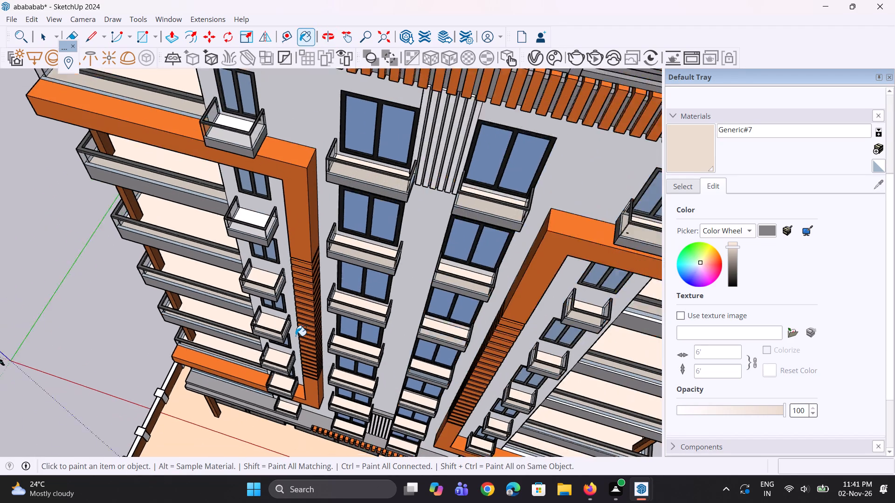
pyautogui.scroll(-2, 296, 336)
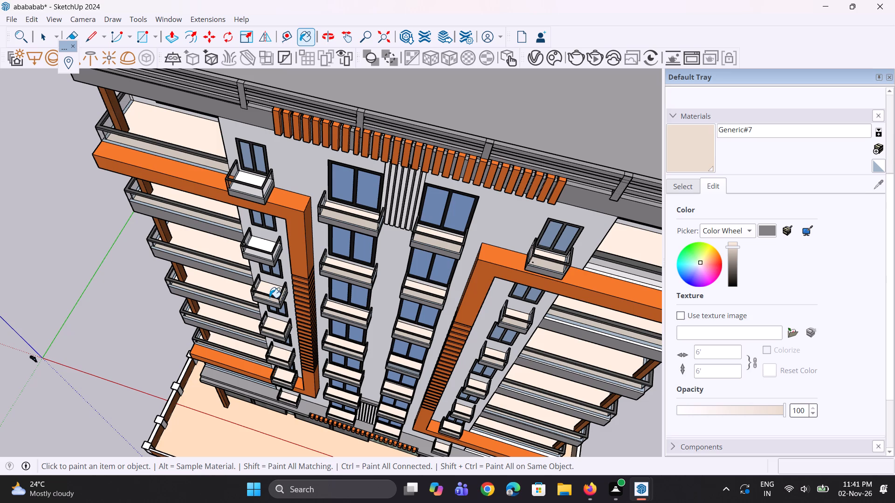
pyautogui.scroll(2, 266, 305)
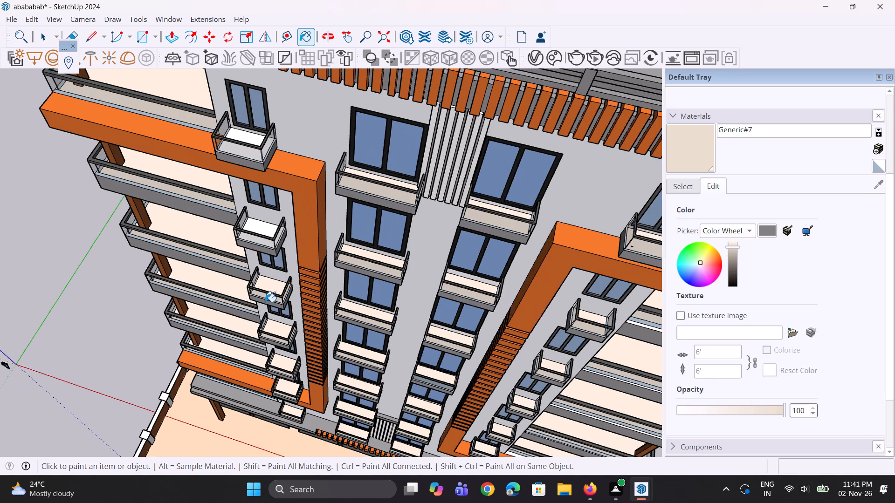
pyautogui.click(269, 286)
pyautogui.click(253, 227)
# Apply Generic#7 to the floors of the topmost small left-hand balcony and the top balcony left of the central slats.
pyautogui.scroll(-3, 299, 306)
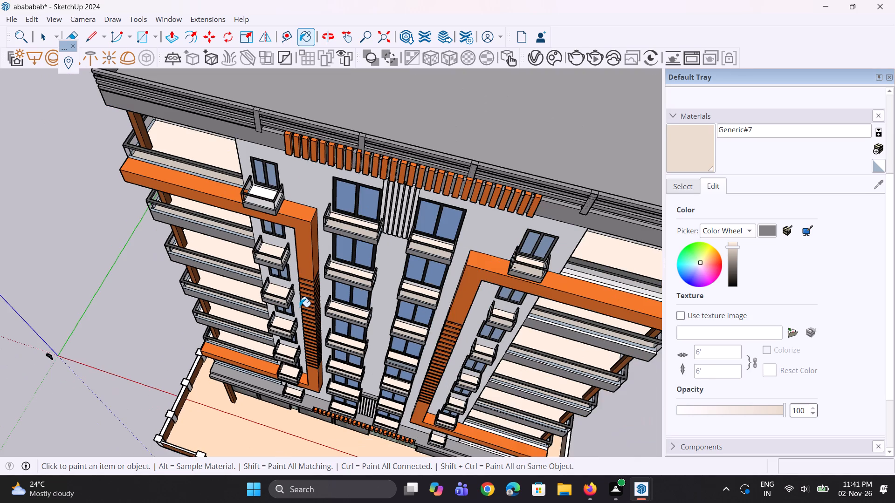
pyautogui.scroll(3, 260, 200)
pyautogui.click(265, 192)
pyautogui.scroll(3, 381, 232)
pyautogui.click(381, 232)
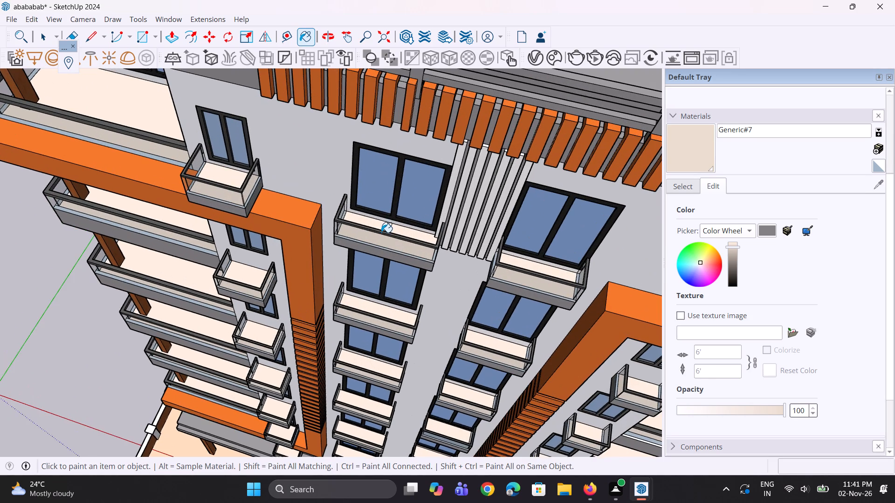
# Examine the whole front facade of the building to check the painted balcony floors.
pyautogui.moveTo(187, 283); pyautogui.dragTo(322, 242, button='middle')
pyautogui.scroll(-11, 313, 235)
pyautogui.moveTo(405, 371); pyautogui.dragTo(406, 304, button='middle')
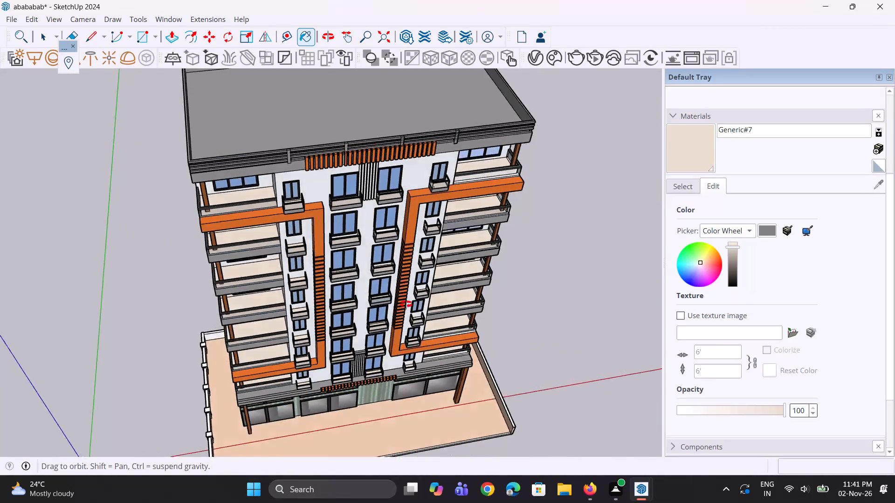
pyautogui.moveTo(406, 304); pyautogui.dragTo(407, 244, button='middle')
pyautogui.scroll(-4, 349, 218)
pyautogui.moveTo(422, 210); pyautogui.dragTo(398, 209, button='middle')
pyautogui.doubleClick(483, 290)
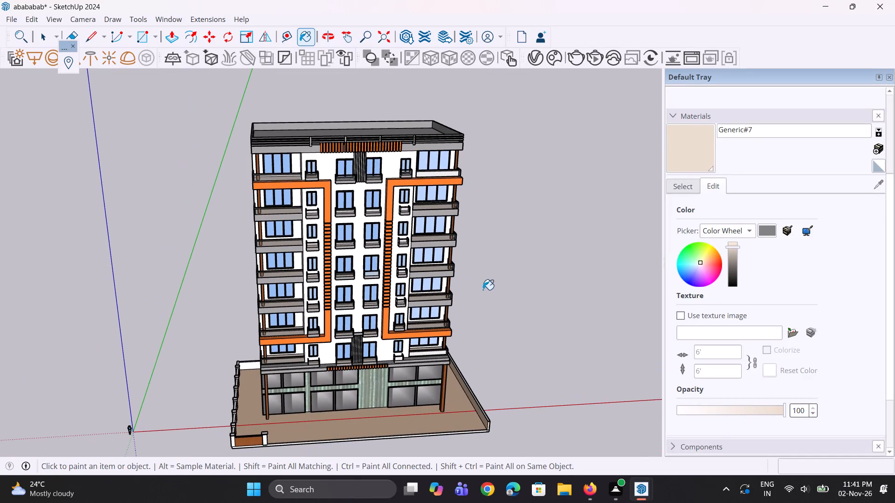
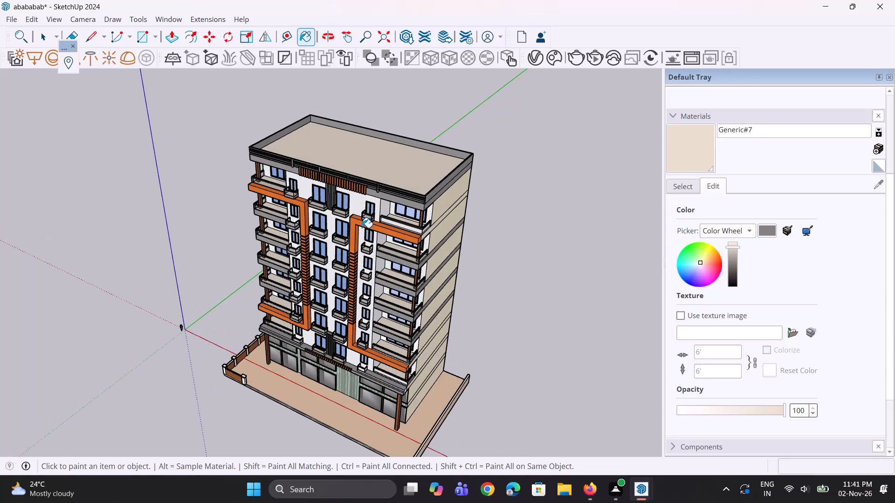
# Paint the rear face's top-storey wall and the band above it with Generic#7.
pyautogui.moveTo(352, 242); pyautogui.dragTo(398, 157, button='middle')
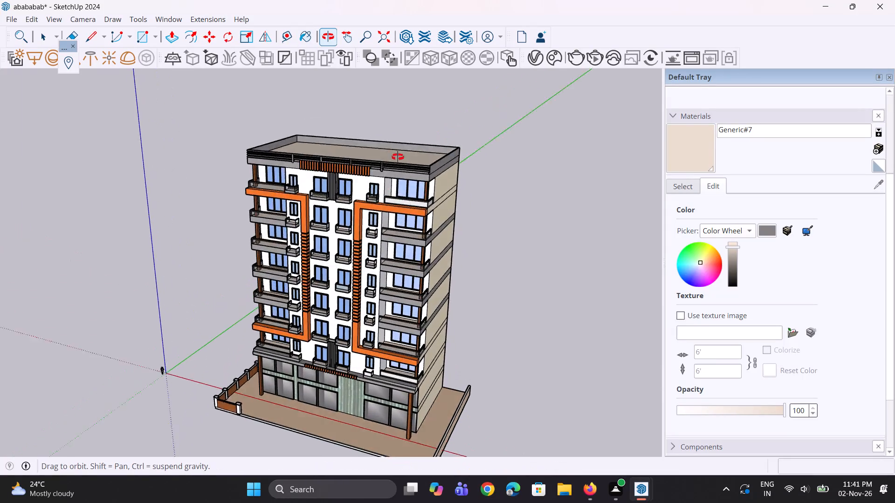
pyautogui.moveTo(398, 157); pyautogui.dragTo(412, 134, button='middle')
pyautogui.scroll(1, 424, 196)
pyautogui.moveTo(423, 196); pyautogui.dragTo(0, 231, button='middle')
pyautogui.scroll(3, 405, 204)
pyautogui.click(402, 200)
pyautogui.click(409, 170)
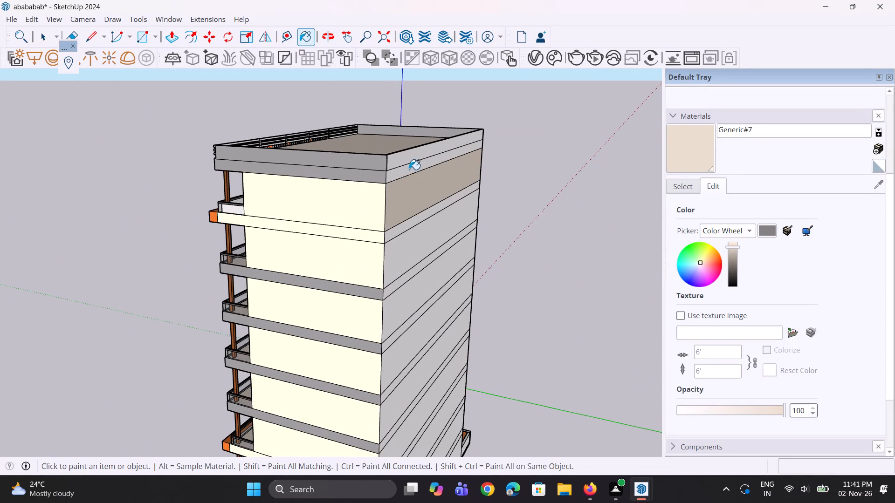
# Sample Generic#5 from the cream side wall and paint the rear face's top-storey wall, upper band and parapet with it.
pyautogui.click(875, 185)
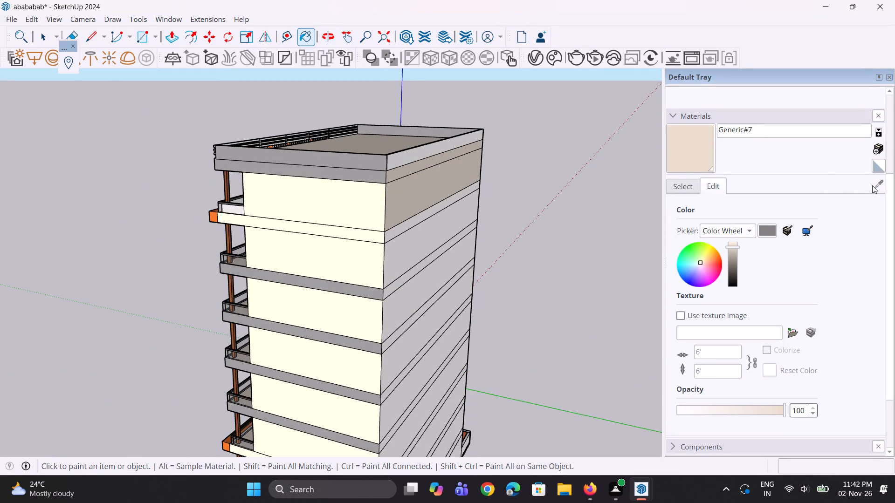
pyautogui.click(875, 183)
pyautogui.click(879, 184)
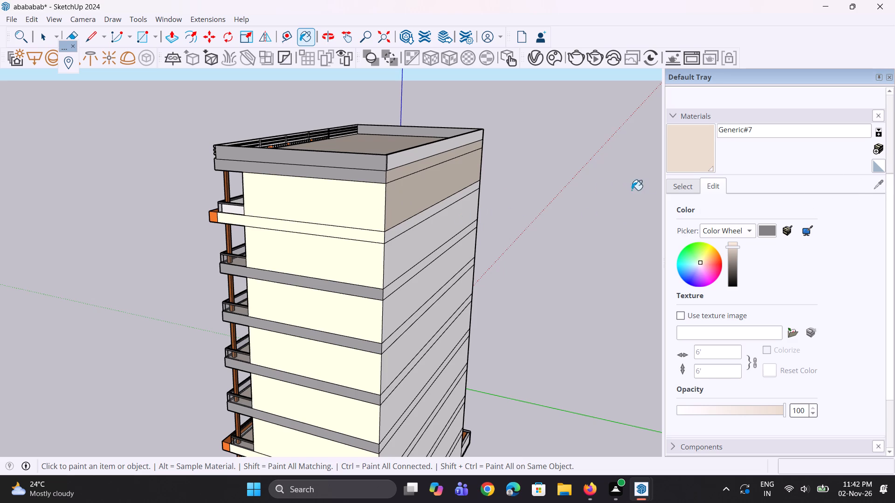
pyautogui.click(689, 190)
pyautogui.click(879, 183)
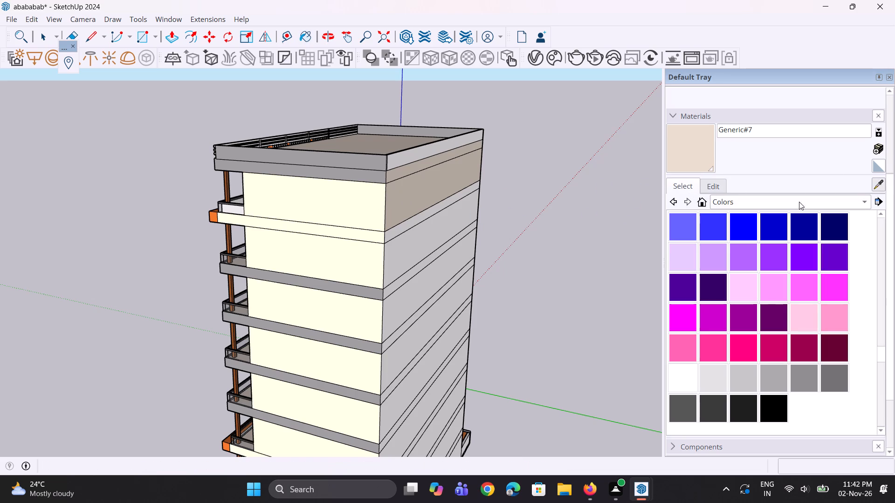
pyautogui.click(340, 204)
pyautogui.click(404, 204)
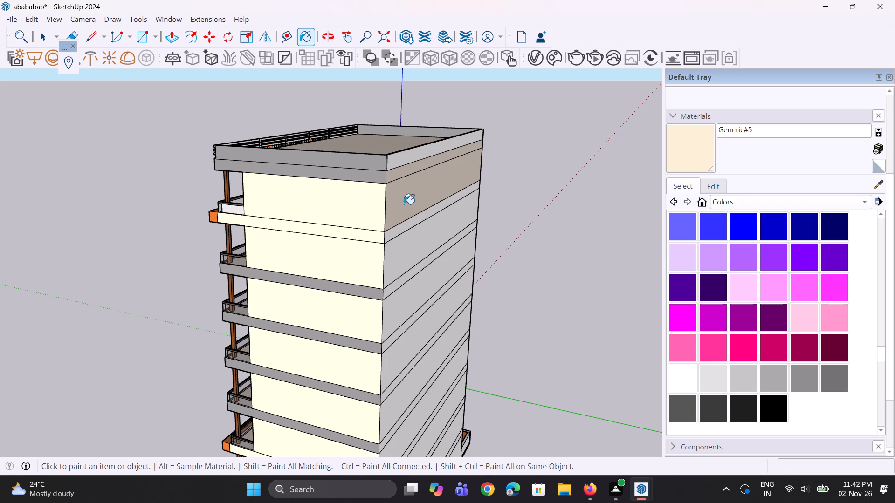
pyautogui.scroll(2, 383, 179)
pyautogui.click(395, 177)
pyautogui.click(405, 155)
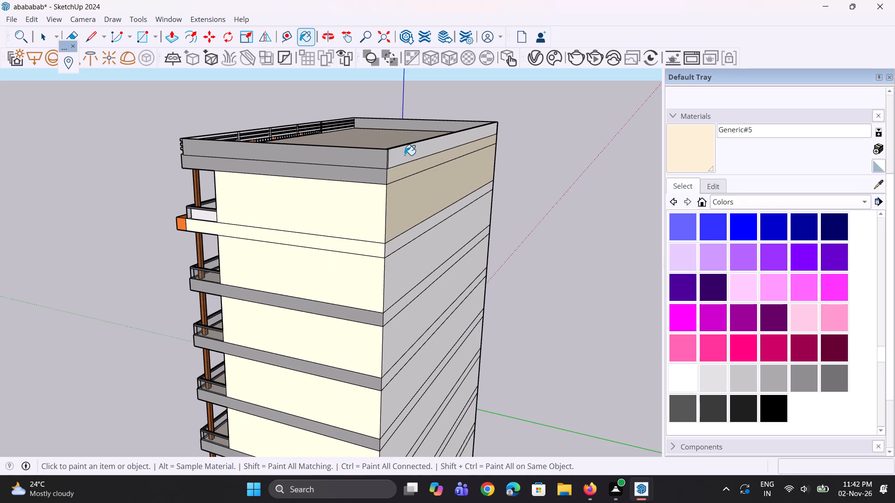
# Erase the stray vertical edge on the rear parapet beside the building's corner.
pyautogui.moveTo(394, 230); pyautogui.dragTo(433, 231, button='middle')
pyautogui.scroll(10, 438, 163)
pyautogui.scroll(2, 478, 239)
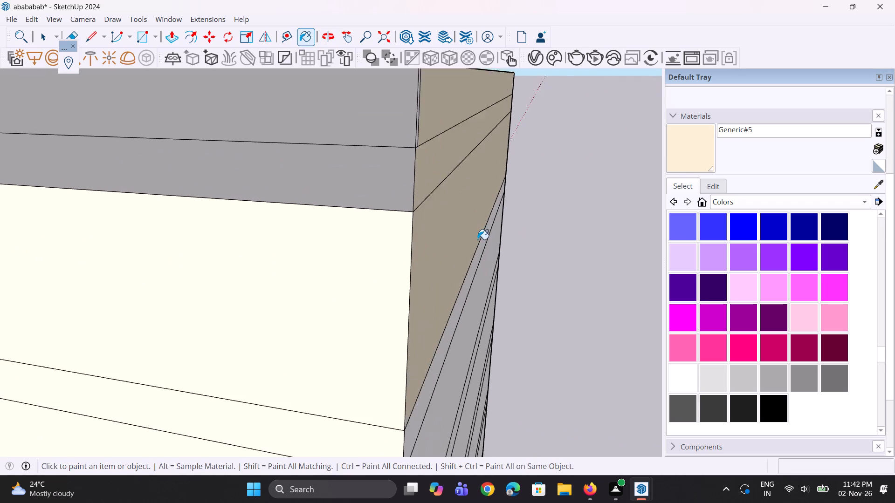
pyautogui.scroll(1, 478, 239)
pyautogui.moveTo(476, 238); pyautogui.dragTo(469, 258, button='middle')
pyautogui.scroll(2, 356, 230)
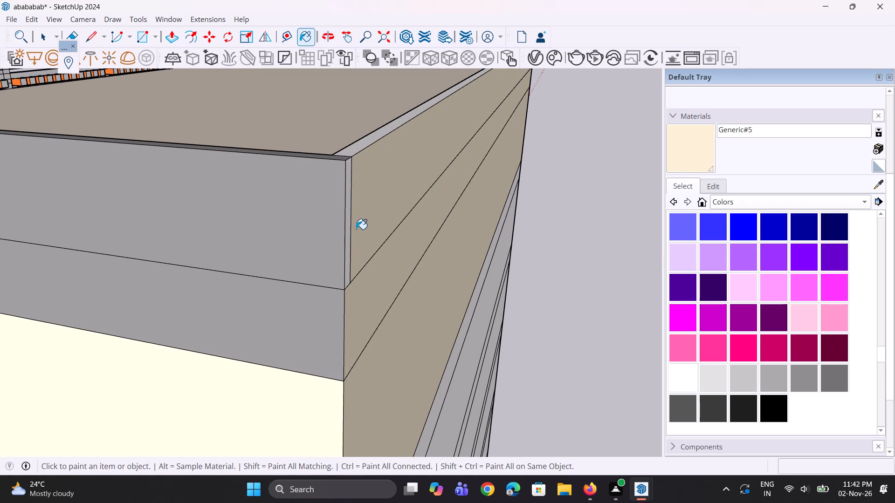
pyautogui.press('e')
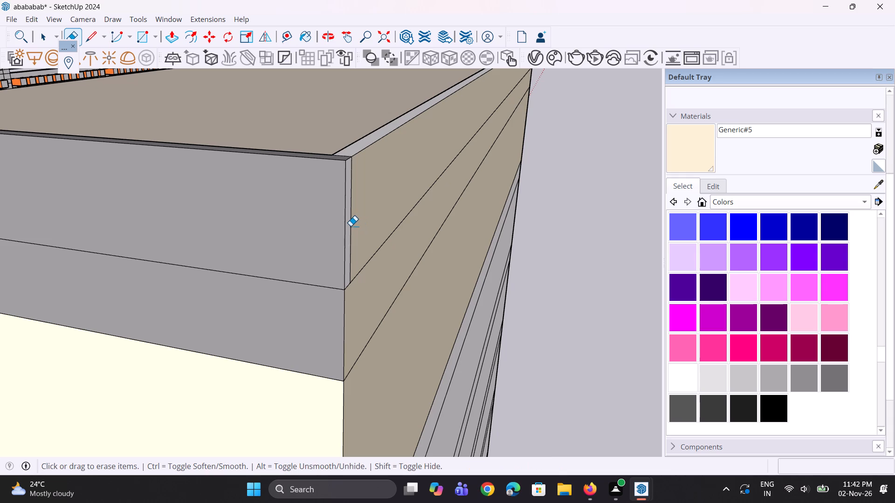
pyautogui.click(351, 226)
# Paint the rear face with Generic#5 from the band beneath the top storey down through the next two storeys and their bands.
pyautogui.scroll(-5, 357, 156)
pyautogui.click(688, 148)
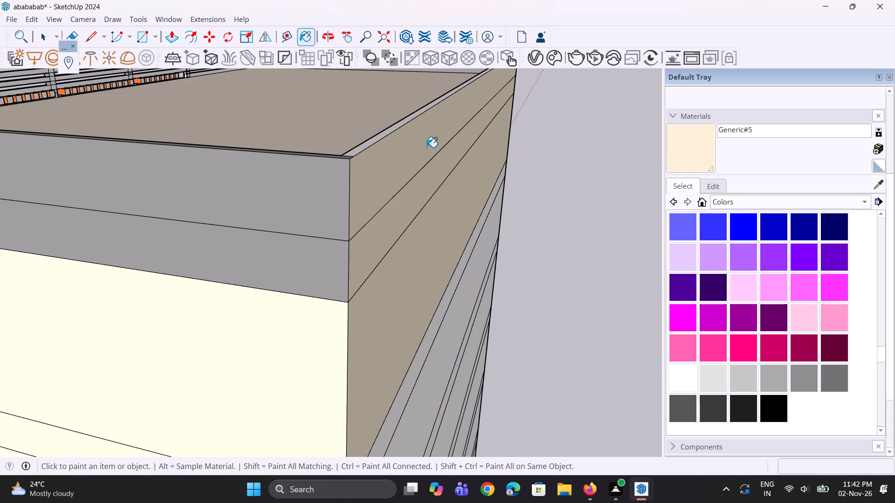
pyautogui.moveTo(368, 152); pyautogui.dragTo(366, 227, button='middle')
pyautogui.scroll(-8, 363, 207)
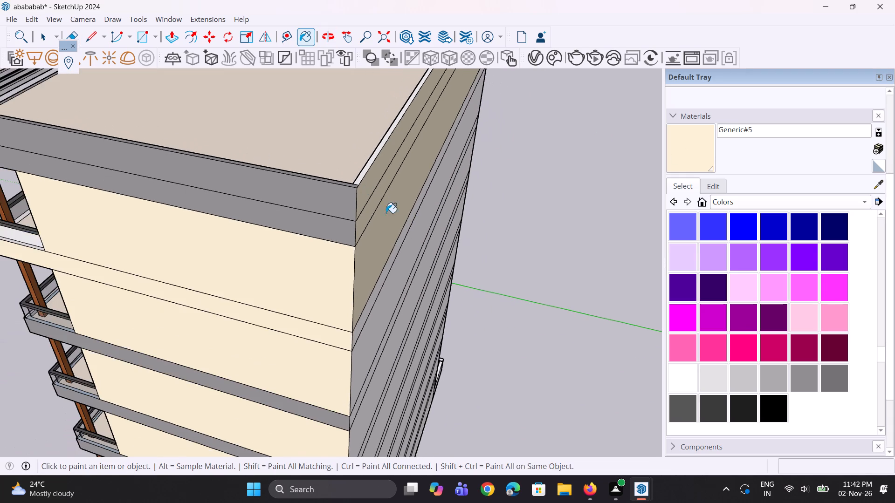
pyautogui.moveTo(394, 269); pyautogui.dragTo(377, 204, button='middle')
pyautogui.click(354, 170)
pyautogui.click(361, 193)
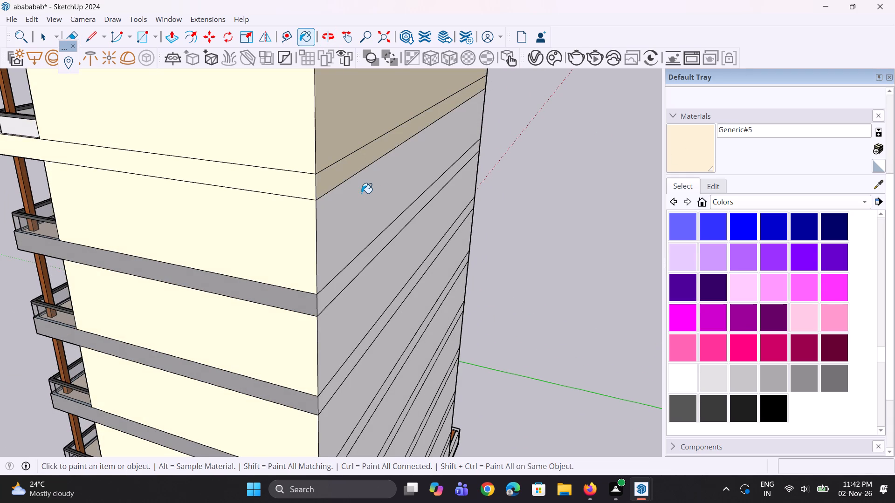
pyautogui.scroll(-8, 357, 180)
pyautogui.scroll(5, 356, 235)
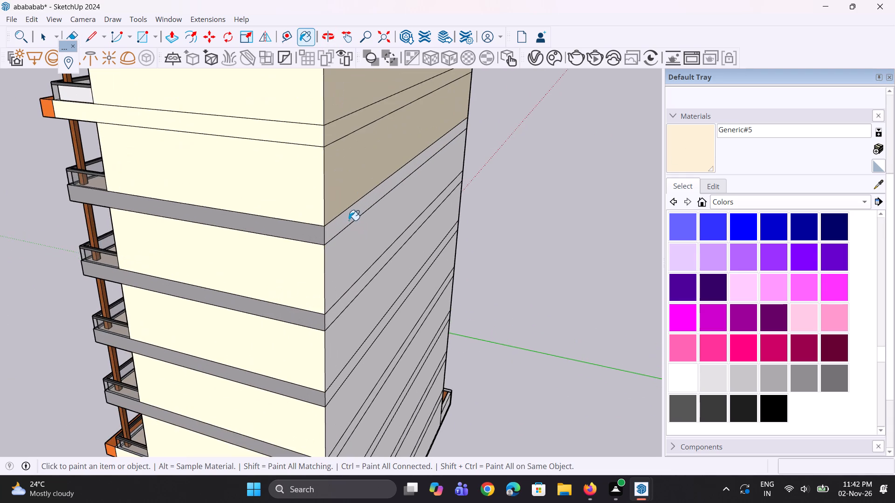
pyautogui.click(348, 216)
pyautogui.click(359, 236)
pyautogui.click(368, 278)
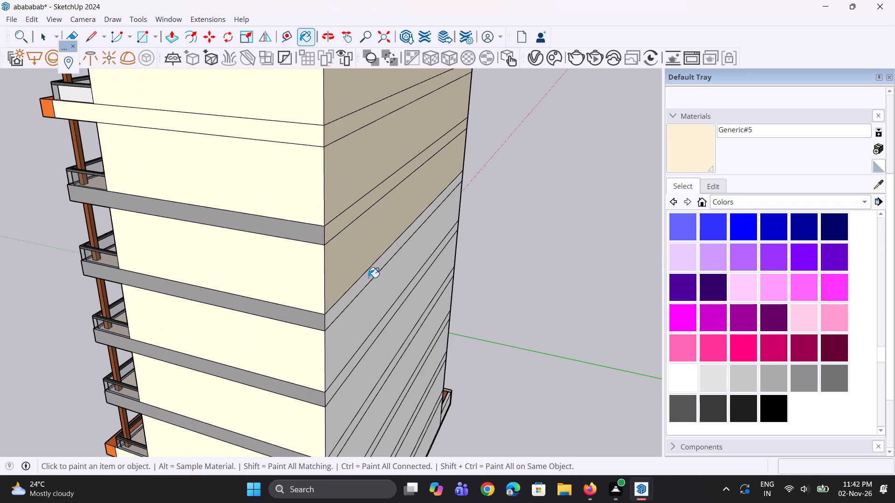
# Paint the next two lower storeys of the rear face and the bands beneath them with Generic#5.
pyautogui.scroll(-11, 376, 138)
pyautogui.scroll(7, 380, 219)
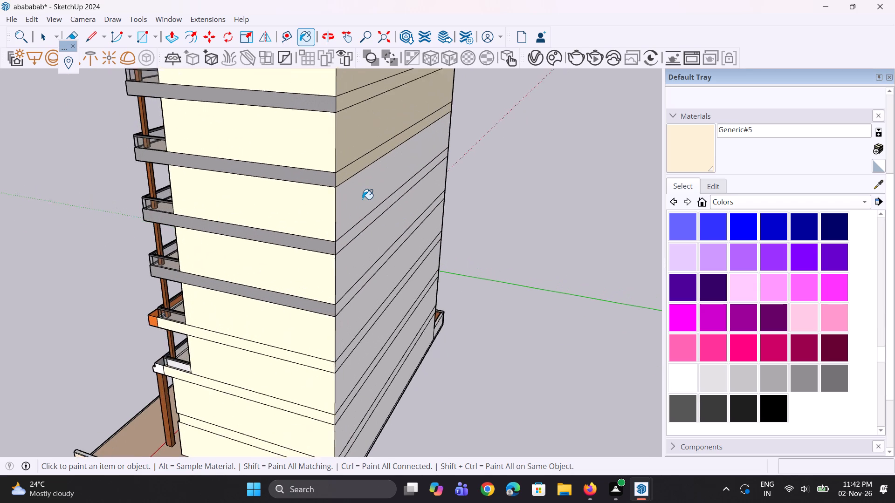
pyautogui.scroll(1, 362, 199)
pyautogui.click(362, 199)
pyautogui.click(369, 230)
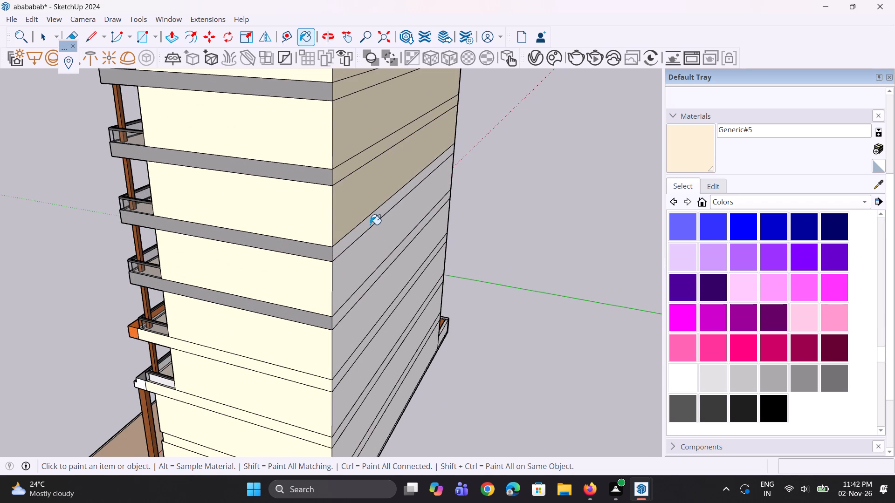
pyautogui.click(370, 224)
pyautogui.click(378, 243)
pyautogui.click(390, 259)
# Paint the remaining lower storeys and bands of the rear face with Generic#5 down to the ground-floor wall.
pyautogui.scroll(-9, 401, 188)
pyautogui.scroll(7, 378, 254)
pyautogui.click(369, 233)
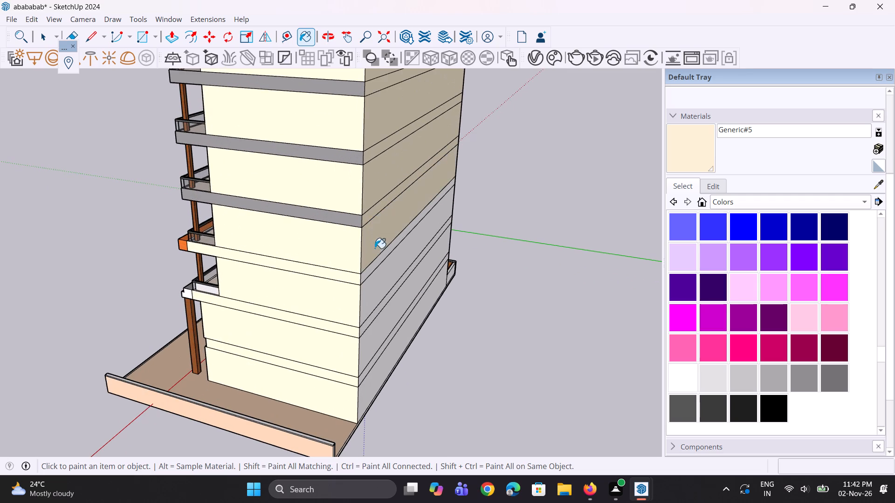
pyautogui.click(379, 261)
pyautogui.click(385, 272)
pyautogui.scroll(4, 387, 297)
pyautogui.click(387, 297)
pyautogui.click(392, 313)
pyautogui.scroll(-5, 345, 228)
pyautogui.scroll(8, 354, 353)
pyautogui.click(349, 344)
pyautogui.click(358, 356)
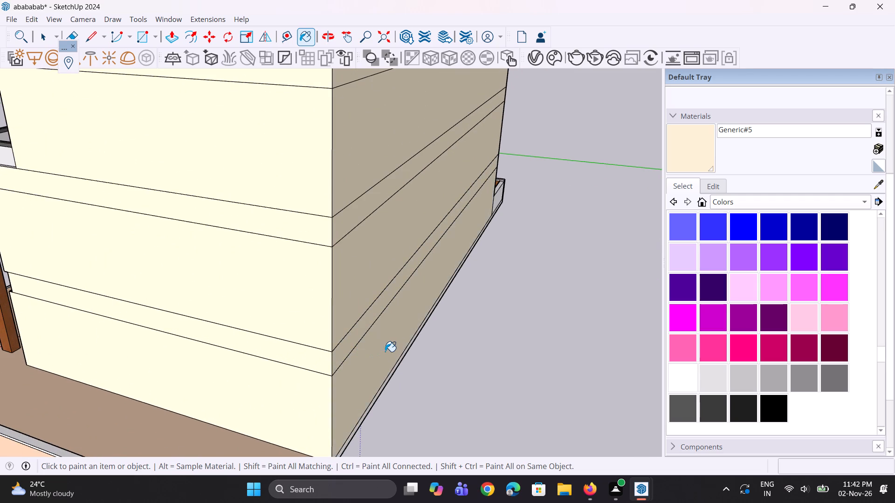
# Examine the base of the building's rear and the boundary walls at both rear corners.
pyautogui.moveTo(356, 288); pyautogui.dragTo(324, 222, button='middle')
pyautogui.scroll(3, 226, 396)
pyautogui.scroll(3, 280, 361)
pyautogui.moveTo(282, 363); pyautogui.dragTo(266, 403, button='middle')
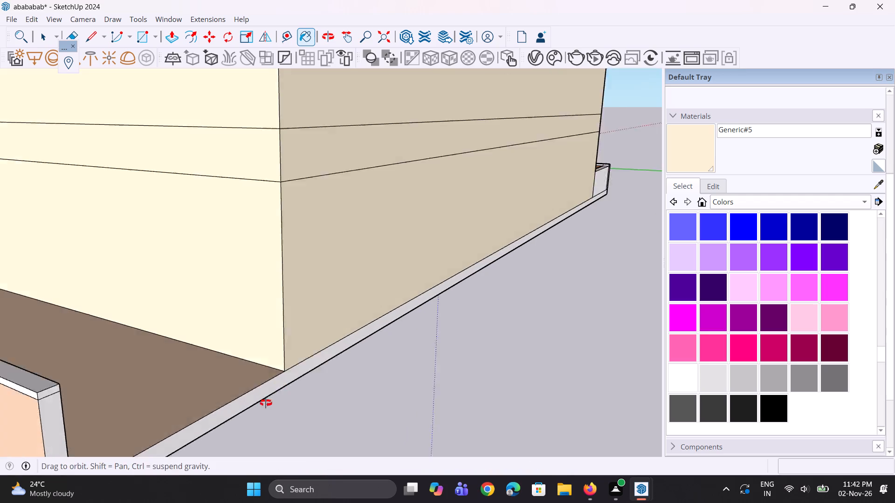
pyautogui.moveTo(266, 403); pyautogui.dragTo(264, 405, button='middle')
pyautogui.scroll(1, 264, 405)
pyautogui.scroll(-7, 308, 370)
pyautogui.scroll(1, 310, 364)
pyautogui.moveTo(271, 375); pyautogui.dragTo(115, 359, button='middle')
pyautogui.scroll(-5, 529, 293)
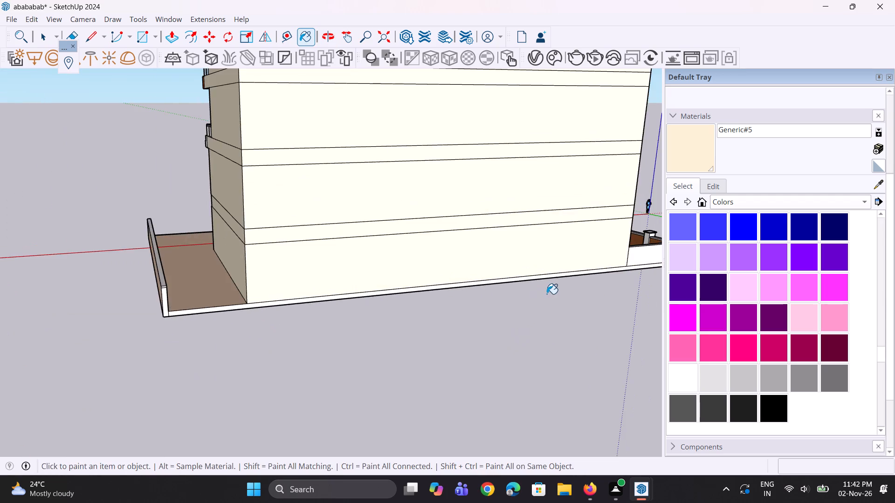
pyautogui.scroll(-1, 542, 291)
pyautogui.moveTo(541, 291); pyautogui.dragTo(250, 306, button='middle')
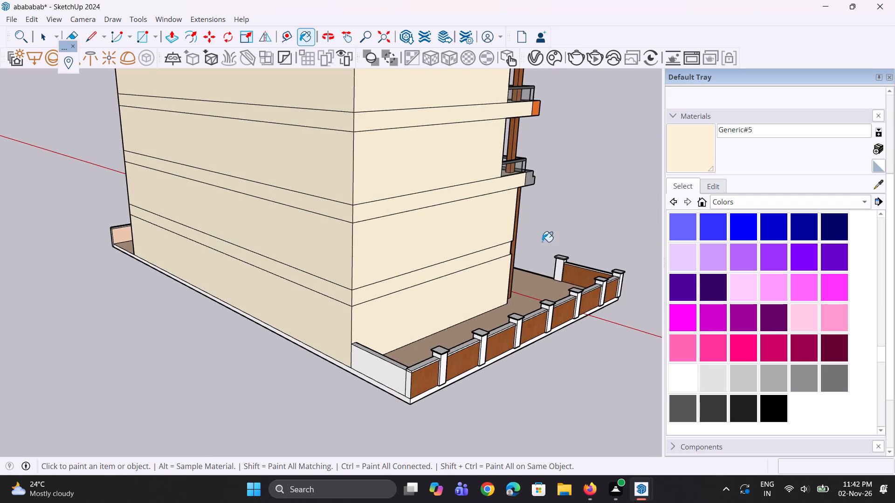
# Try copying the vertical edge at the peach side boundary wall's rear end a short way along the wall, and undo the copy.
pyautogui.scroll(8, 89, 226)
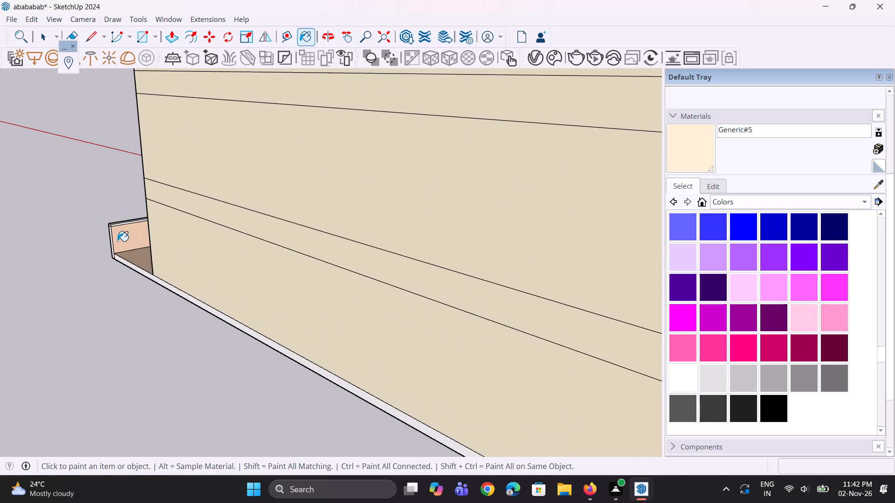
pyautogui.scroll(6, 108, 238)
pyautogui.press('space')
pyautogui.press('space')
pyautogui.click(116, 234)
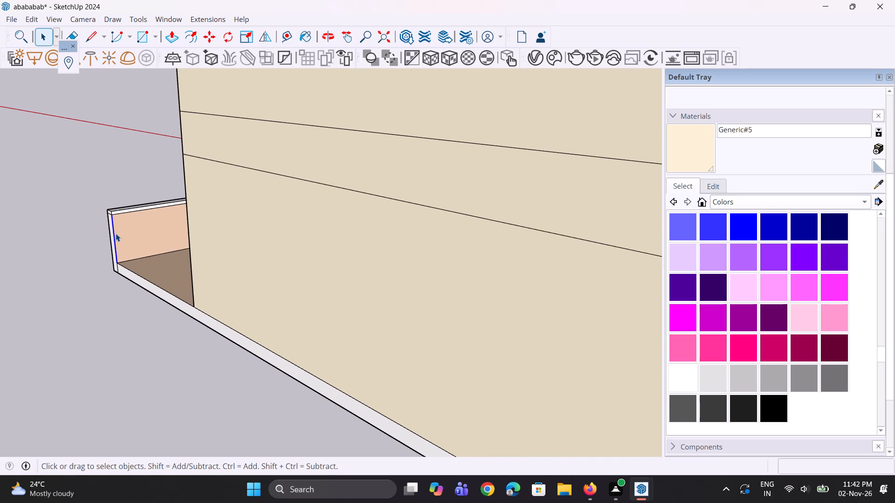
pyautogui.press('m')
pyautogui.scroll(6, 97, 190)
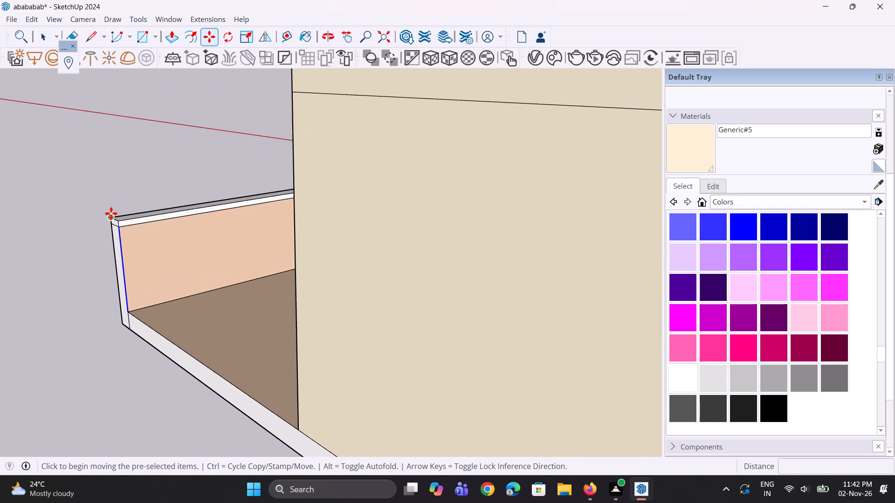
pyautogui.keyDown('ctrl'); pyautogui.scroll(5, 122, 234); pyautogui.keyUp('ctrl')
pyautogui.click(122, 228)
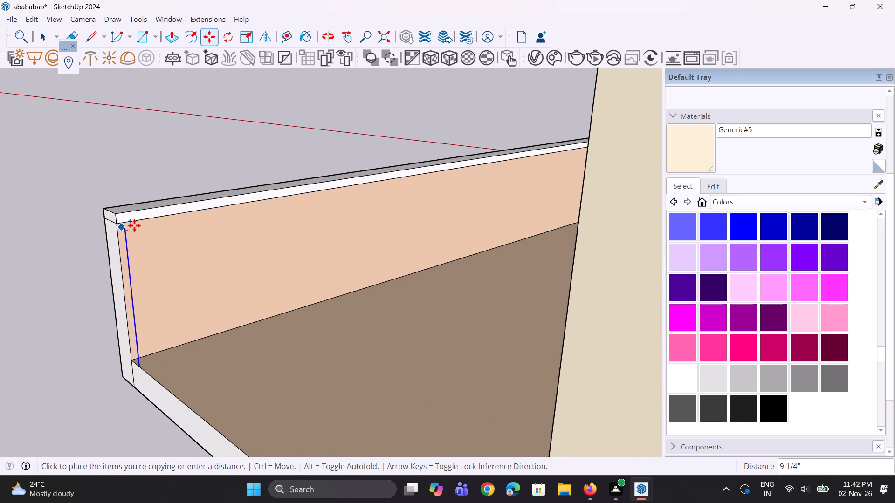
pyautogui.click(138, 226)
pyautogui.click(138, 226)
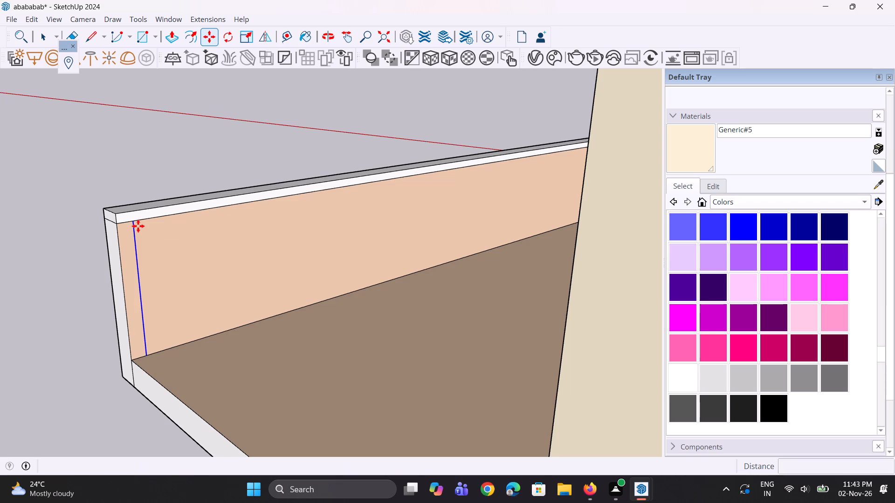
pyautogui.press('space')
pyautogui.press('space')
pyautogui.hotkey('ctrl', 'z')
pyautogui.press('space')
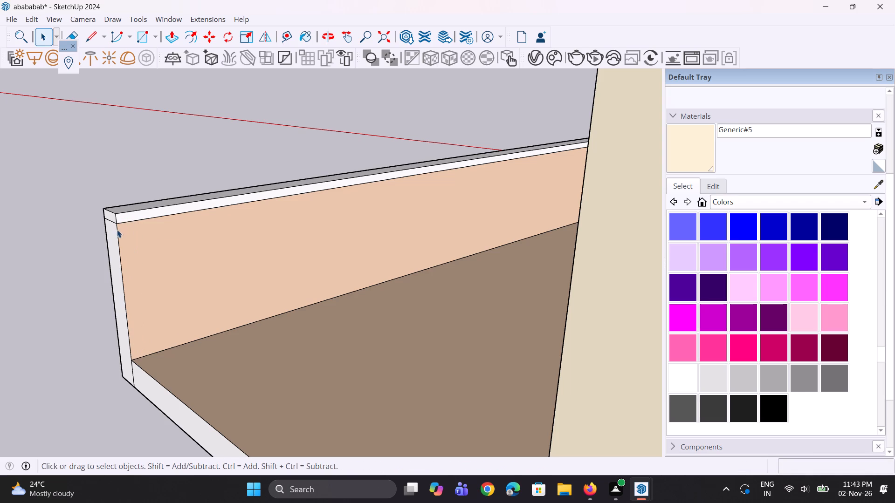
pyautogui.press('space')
# Copy the full-height vertical edges at the peach side boundary wall's rear end about 8 3/8" along its inner face.
pyautogui.click(116, 233)
pyautogui.keyDown('ctrl'); pyautogui.scroll(3, 117, 221); pyautogui.keyUp('ctrl')
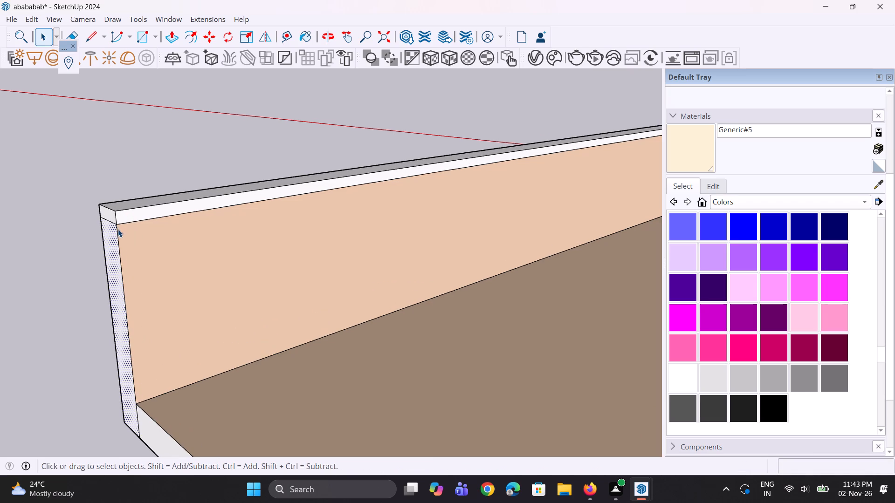
pyautogui.click(117, 230)
pyautogui.keyDown('ctrl'); pyautogui.click(117, 220); pyautogui.keyUp('ctrl')
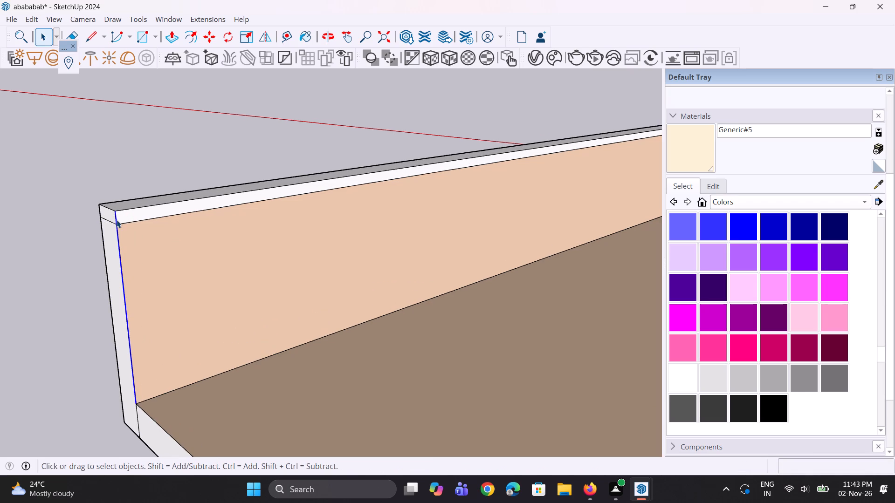
pyautogui.press('m')
pyautogui.scroll(2, 118, 205)
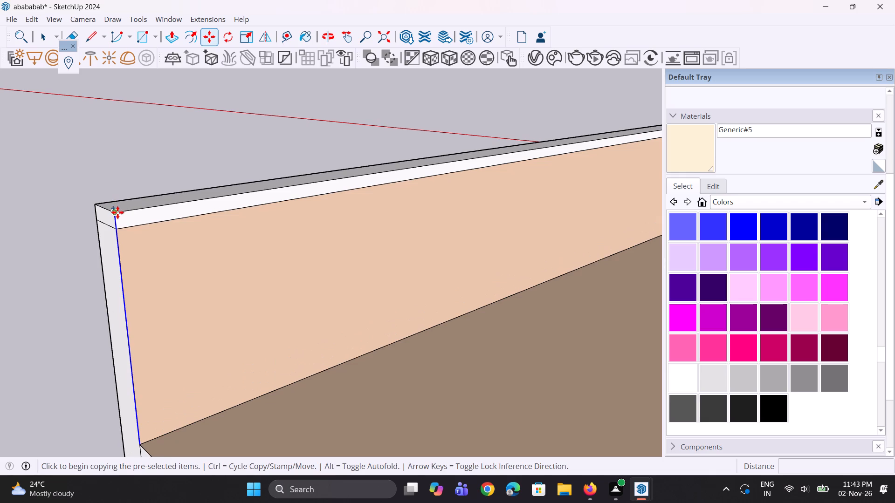
pyautogui.click(117, 212)
pyautogui.click(145, 209)
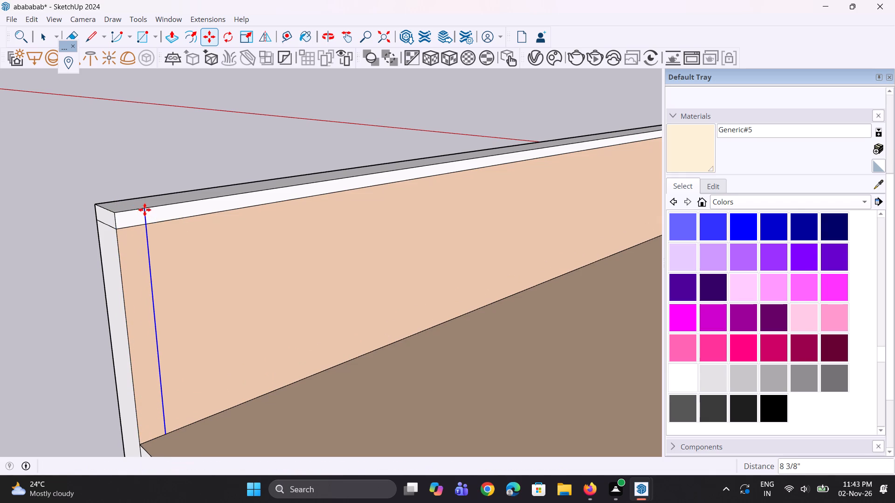
# Push/Pull the narrow strip and the cap piece at the peach side wall's rear end 17' 7 1/2" to the building, forming a rear wall.
pyautogui.press('p')
pyautogui.click(125, 294)
pyautogui.scroll(-3, 213, 300)
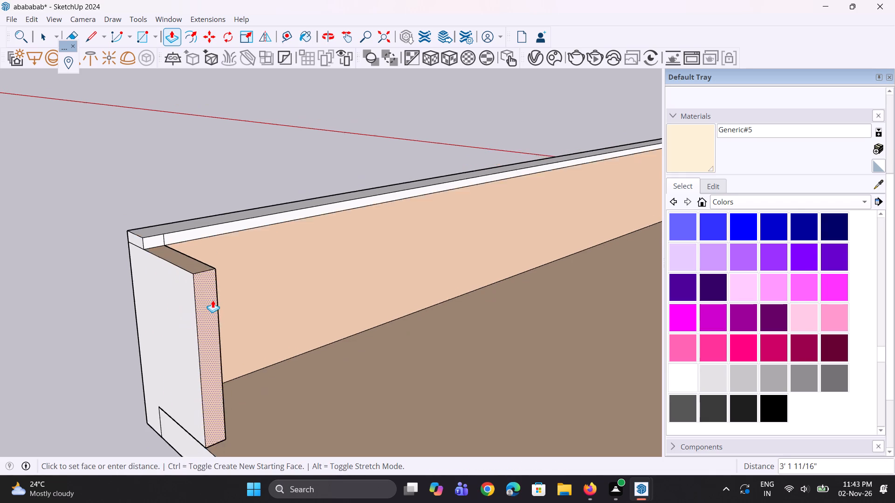
pyautogui.scroll(-11, 213, 300)
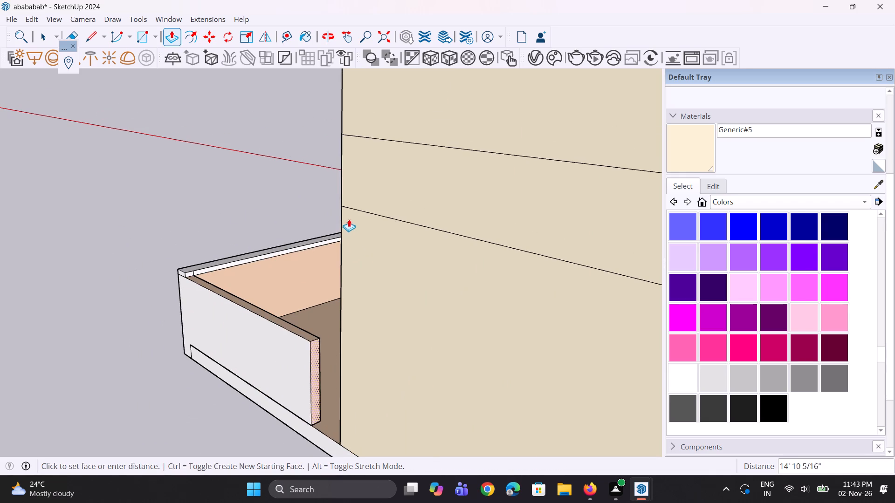
pyautogui.click(345, 204)
pyautogui.scroll(6, 186, 261)
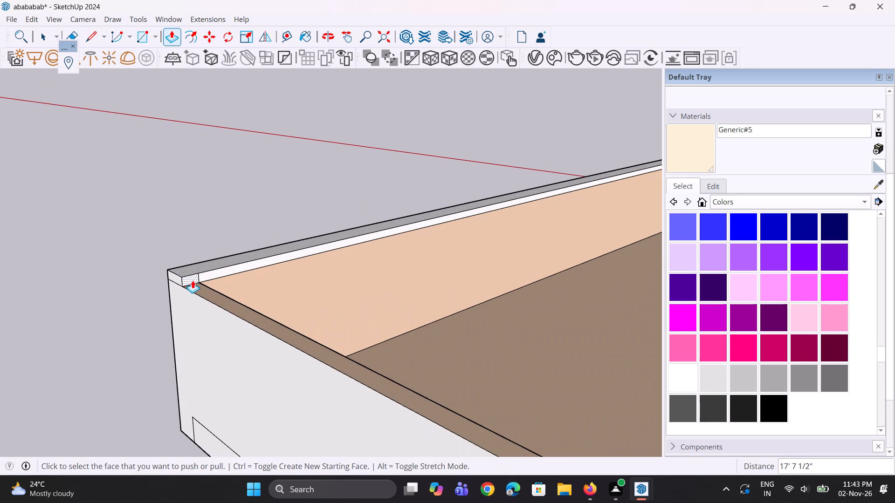
pyautogui.doubleClick(193, 280)
# Sample Generic#6 from the ground slab and paint the inner face of the short rear wall beside the pillared boundary wall.
pyautogui.moveTo(183, 290); pyautogui.dragTo(325, 286, button='middle')
pyautogui.scroll(1, 248, 245)
pyautogui.scroll(-5, 247, 245)
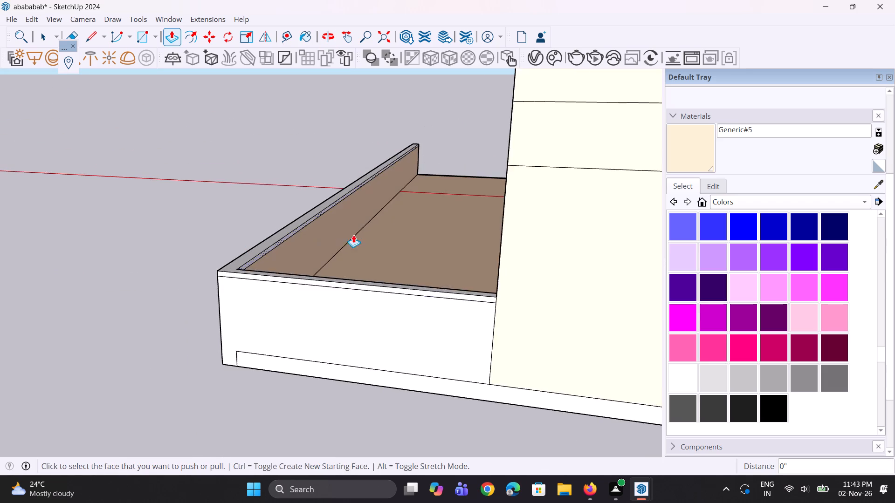
pyautogui.moveTo(354, 238); pyautogui.dragTo(894, 435, button='middle')
pyautogui.scroll(-3, 554, 380)
pyautogui.moveTo(458, 335); pyautogui.dragTo(470, 262, button='middle')
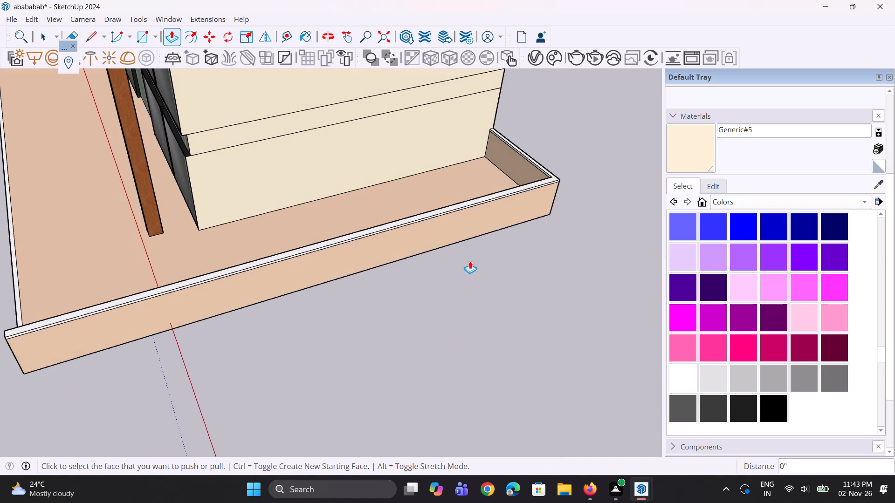
pyautogui.moveTo(468, 240); pyautogui.dragTo(278, 218, button='middle')
pyautogui.scroll(-6, 169, 290)
pyautogui.moveTo(430, 247); pyautogui.dragTo(0, 230, button='middle')
pyautogui.moveTo(542, 267); pyautogui.dragTo(532, 271, button='middle')
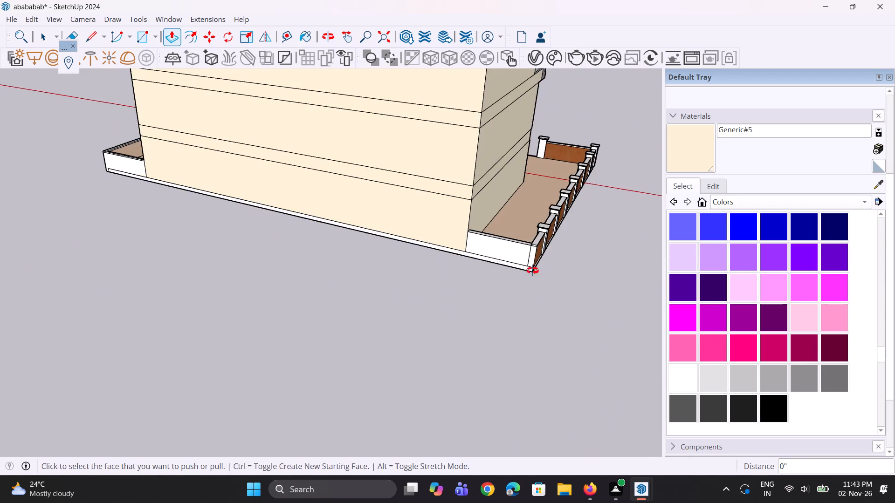
pyautogui.moveTo(532, 271); pyautogui.dragTo(314, 281, button='middle')
pyautogui.press('space')
pyautogui.scroll(1, 398, 298)
pyautogui.moveTo(363, 301); pyautogui.dragTo(211, 313, button='middle')
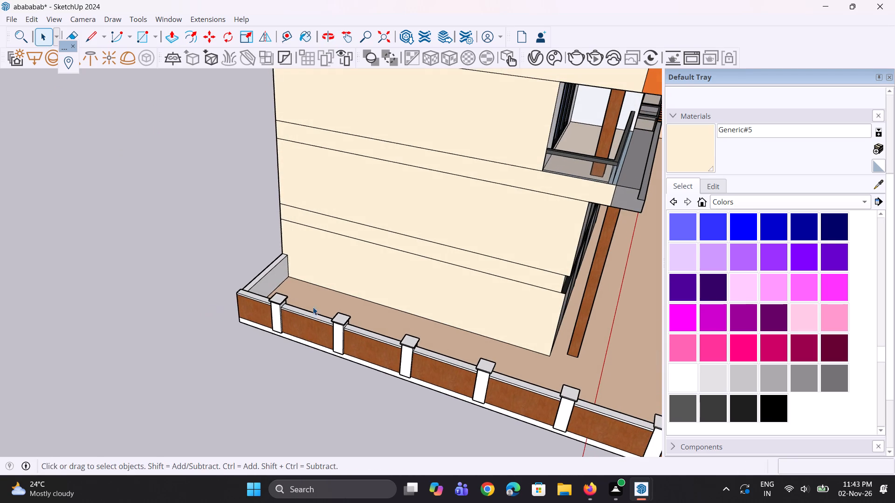
pyautogui.click(872, 184)
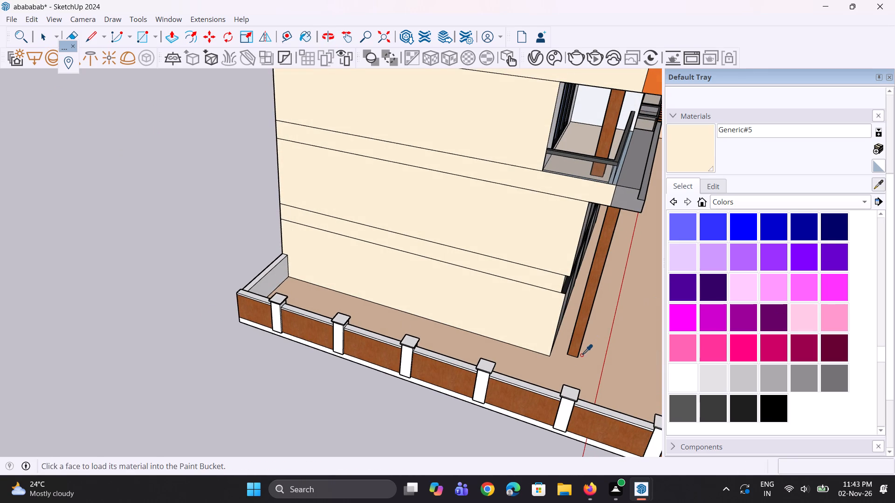
pyautogui.click(578, 364)
pyautogui.scroll(5, 243, 287)
pyautogui.click(283, 280)
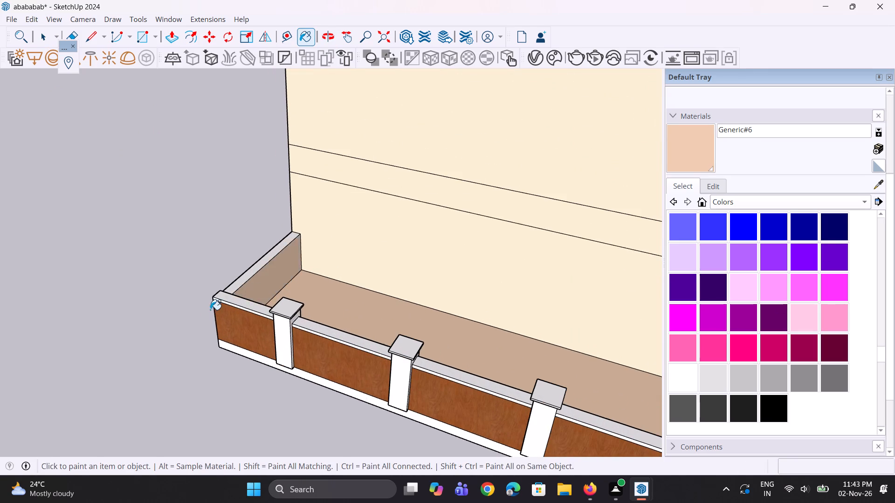
# Push/Pull the cap piece at the pillared wall's rear end about 15' 5 5/8" along the short rear wall to the building's edge.
pyautogui.scroll(1, 209, 310)
pyautogui.moveTo(213, 310); pyautogui.dragTo(765, 184, button='middle')
pyautogui.moveTo(287, 428); pyautogui.dragTo(603, 366, button='middle')
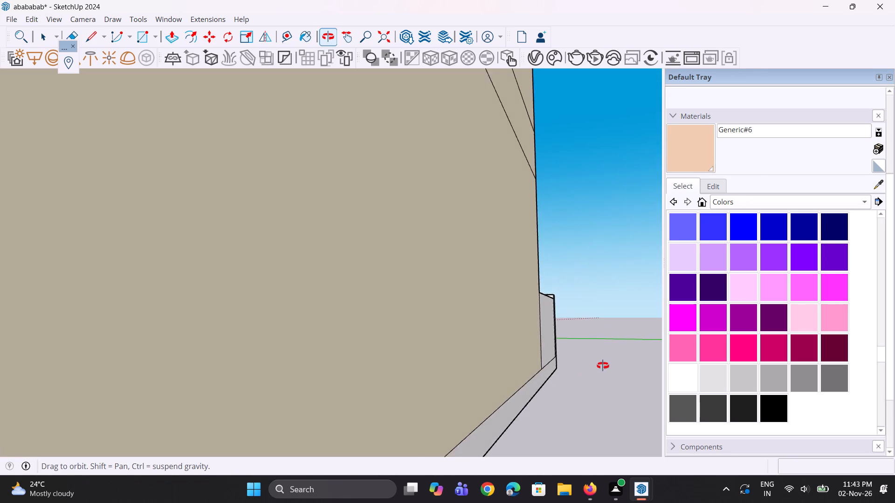
pyautogui.moveTo(603, 366); pyautogui.dragTo(527, 389, button='middle')
pyautogui.press('p')
pyautogui.scroll(1, 543, 304)
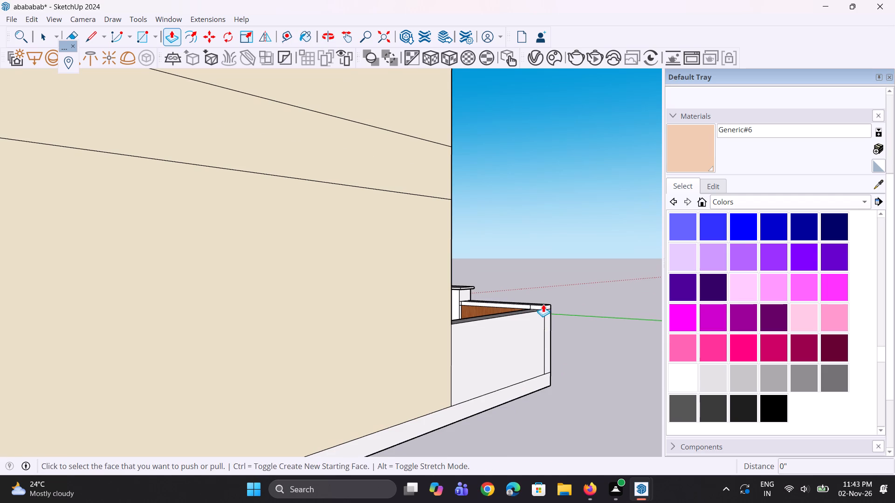
pyautogui.scroll(1, 543, 304)
pyautogui.doubleClick(537, 308)
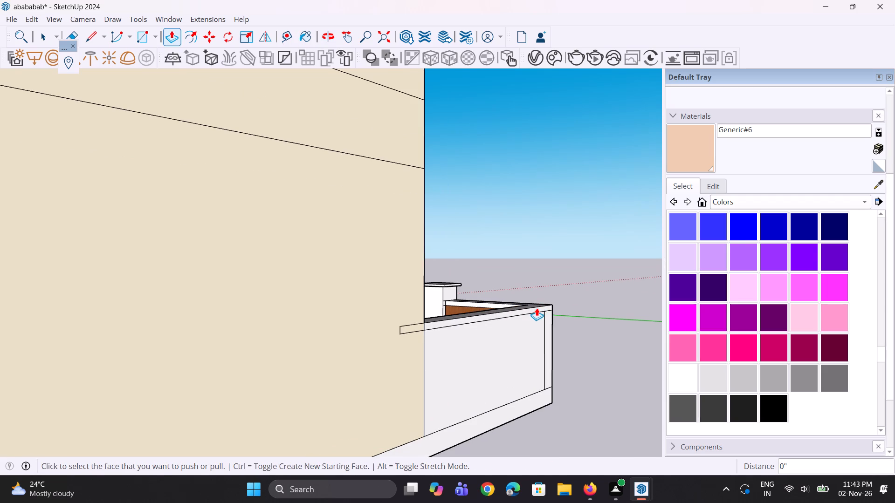
pyautogui.hotkey('ctrl', 'z')
pyautogui.scroll(1, 524, 306)
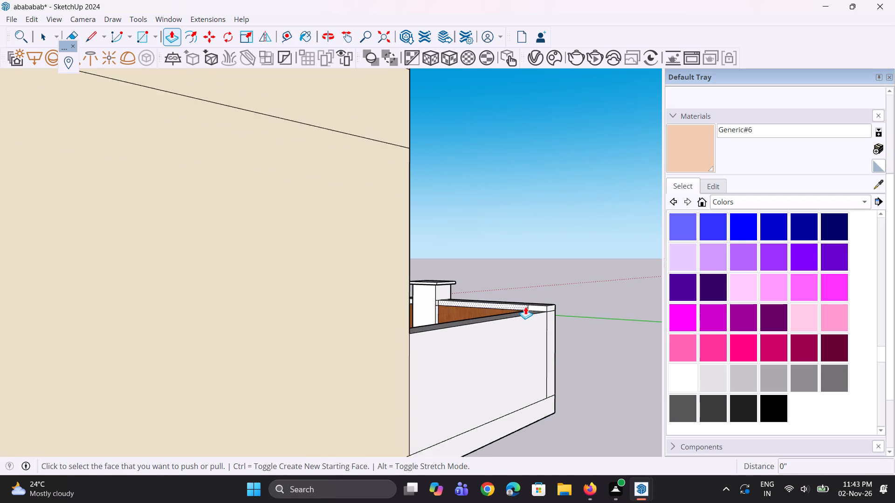
pyautogui.scroll(1, 525, 306)
pyautogui.click(533, 306)
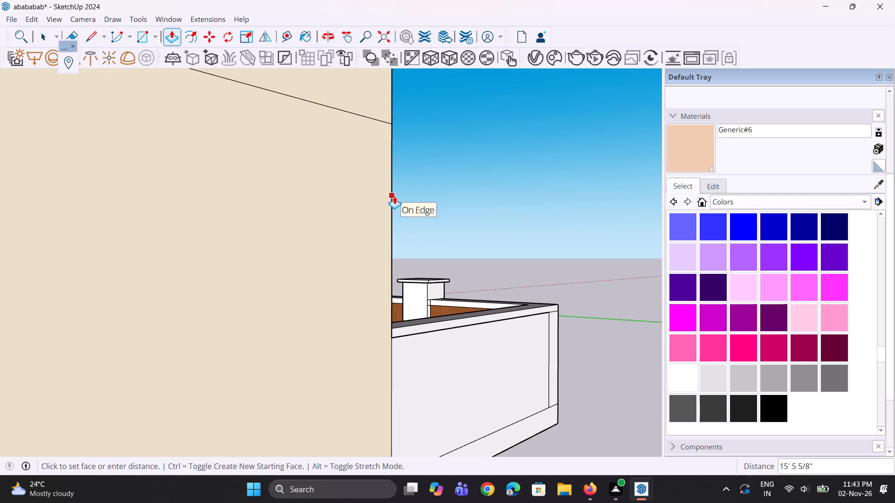
pyautogui.click(394, 196)
# Erase the leftover vertical edge near the outer corner of the short rear wall on the pillared side.
pyautogui.scroll(2, 518, 369)
pyautogui.moveTo(541, 368); pyautogui.dragTo(499, 368, button='middle')
pyautogui.press('e')
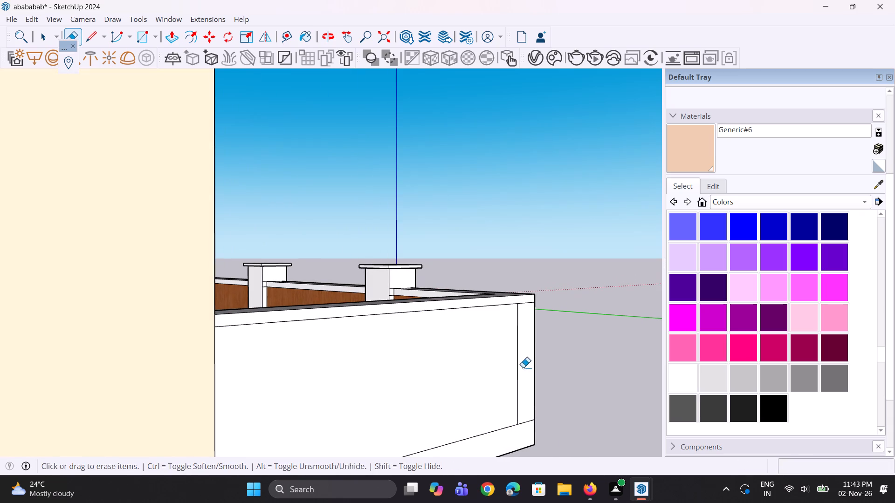
pyautogui.moveTo(523, 368); pyautogui.dragTo(517, 374)
# Sample Wood Cherry Original from a pillared wall panel and paint the outer face of the adjoining short rear wall.
pyautogui.scroll(-5, 492, 346)
pyautogui.moveTo(501, 350); pyautogui.dragTo(106, 433, button='middle')
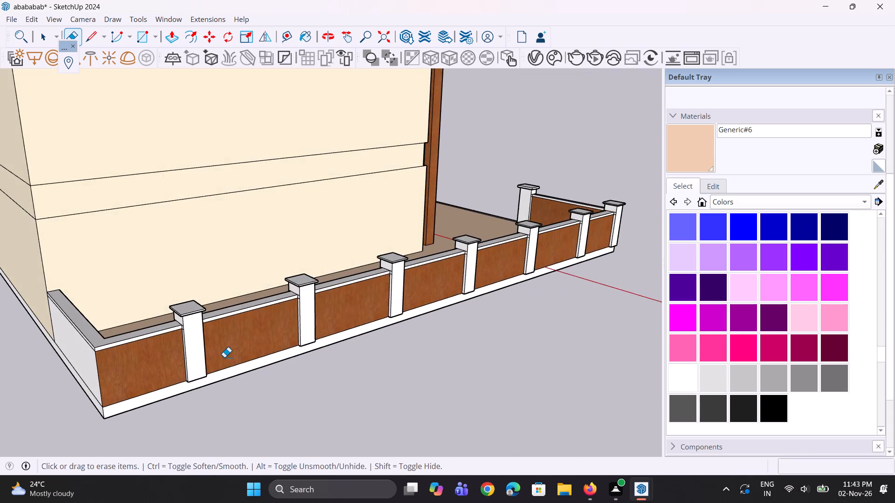
pyautogui.scroll(-5, 235, 356)
pyautogui.moveTo(145, 368); pyautogui.dragTo(286, 326, button='middle')
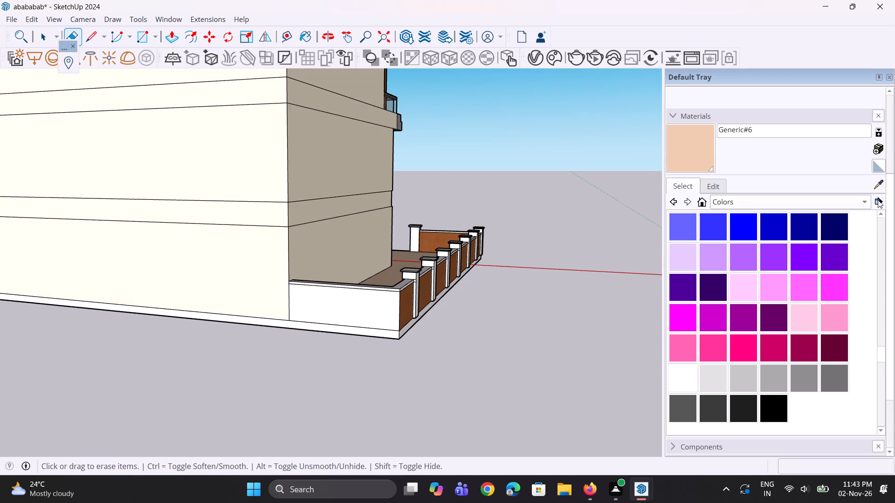
pyautogui.click(880, 186)
pyautogui.moveTo(533, 336); pyautogui.dragTo(381, 352, button='middle')
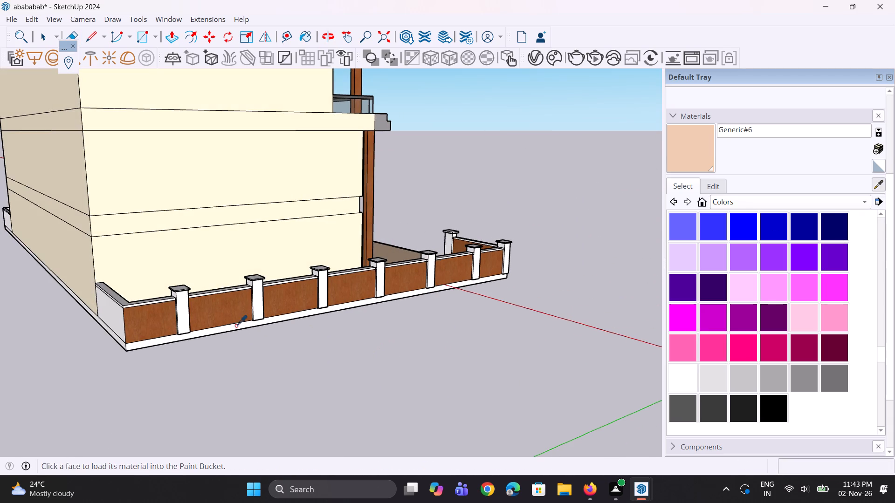
pyautogui.click(238, 311)
pyautogui.click(116, 324)
pyautogui.moveTo(140, 338); pyautogui.dragTo(267, 338, button='middle')
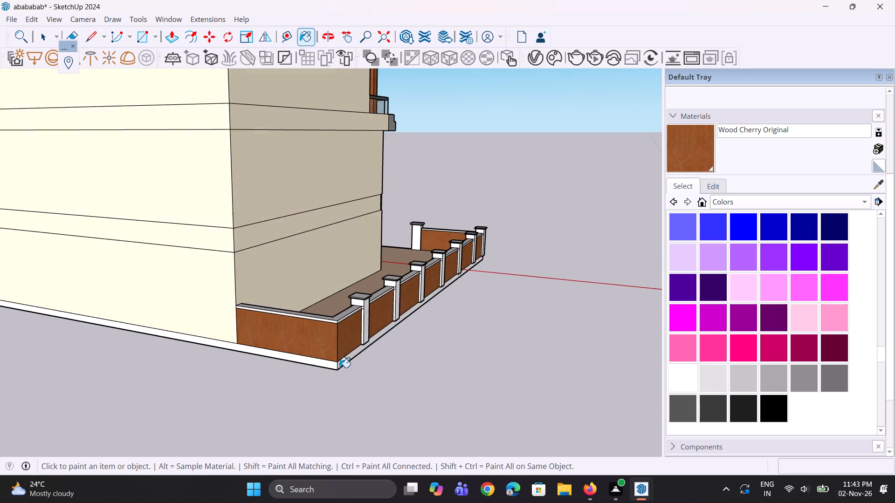
# Sample Generic#6 from the peach side boundary wall and paint the outer face of its adjoining short rear wall.
pyautogui.scroll(-5, 340, 369)
pyautogui.moveTo(332, 370); pyautogui.dragTo(637, 347, button='middle')
pyautogui.scroll(-5, 635, 346)
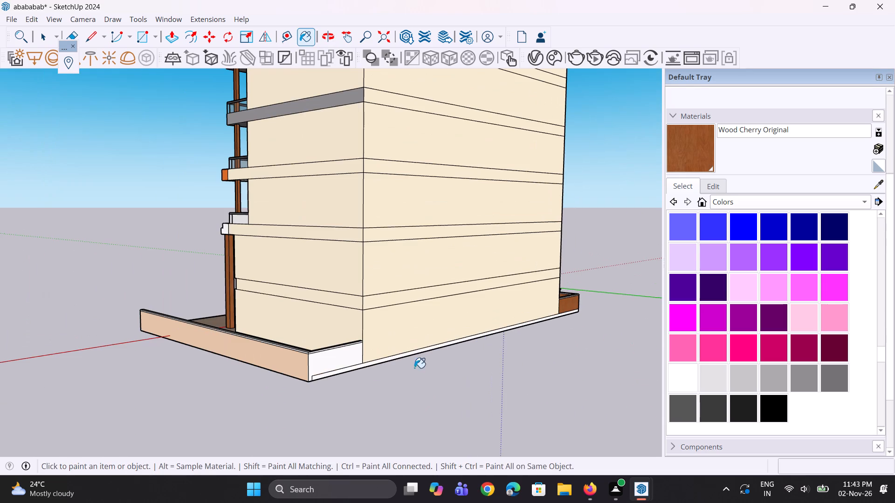
pyautogui.click(882, 183)
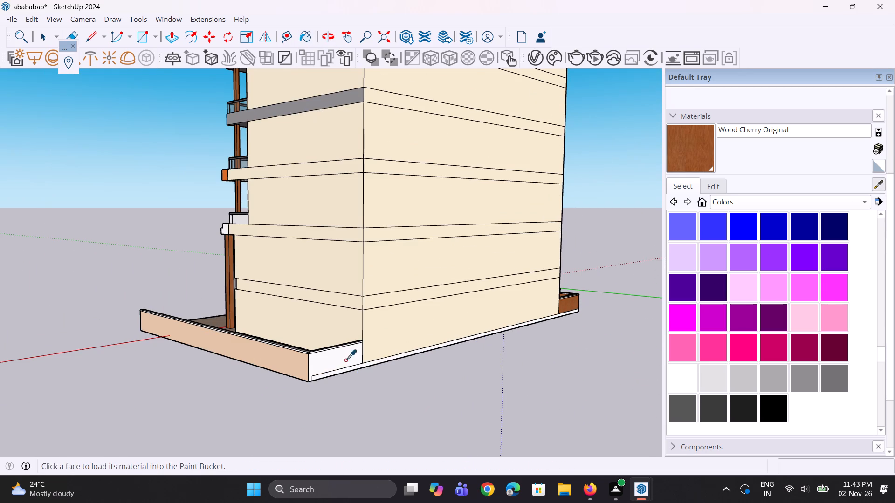
pyautogui.scroll(1, 333, 365)
pyautogui.click(298, 362)
pyautogui.click(310, 363)
# Examine the building and its boundary walls from the side and the full front elevation.
pyautogui.moveTo(336, 360); pyautogui.dragTo(518, 455, button='middle')
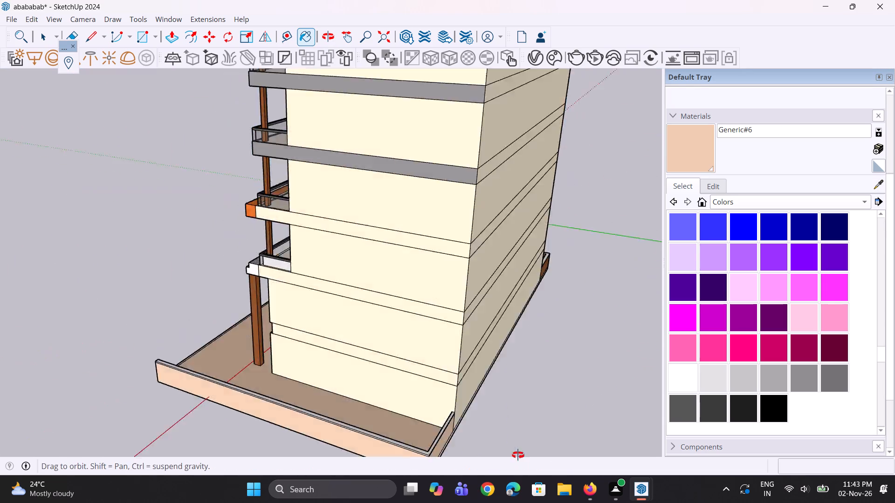
pyautogui.moveTo(518, 455); pyautogui.dragTo(777, 421, button='middle')
pyautogui.scroll(1, 417, 372)
pyautogui.scroll(-3, 342, 401)
pyautogui.moveTo(339, 396); pyautogui.dragTo(356, 375, button='middle')
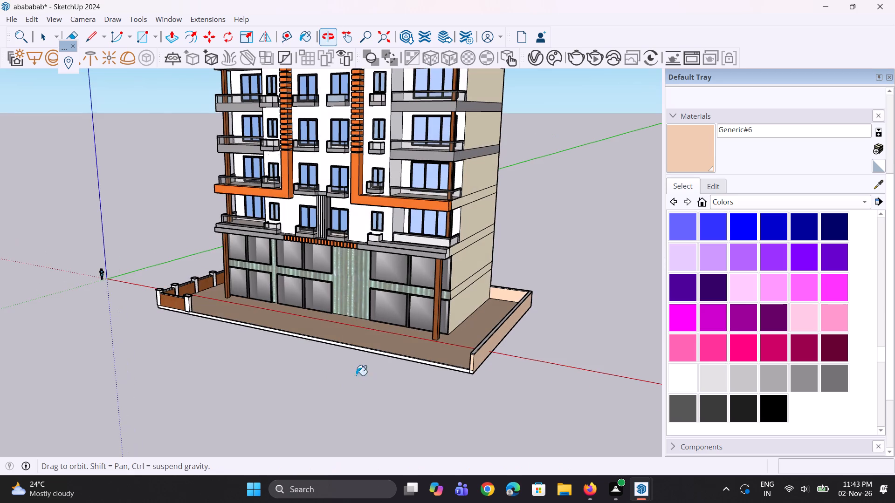
pyautogui.scroll(-5, 386, 417)
pyautogui.moveTo(279, 377); pyautogui.dragTo(340, 361, button='middle')
pyautogui.scroll(-4, 305, 455)
pyautogui.scroll(4, 255, 358)
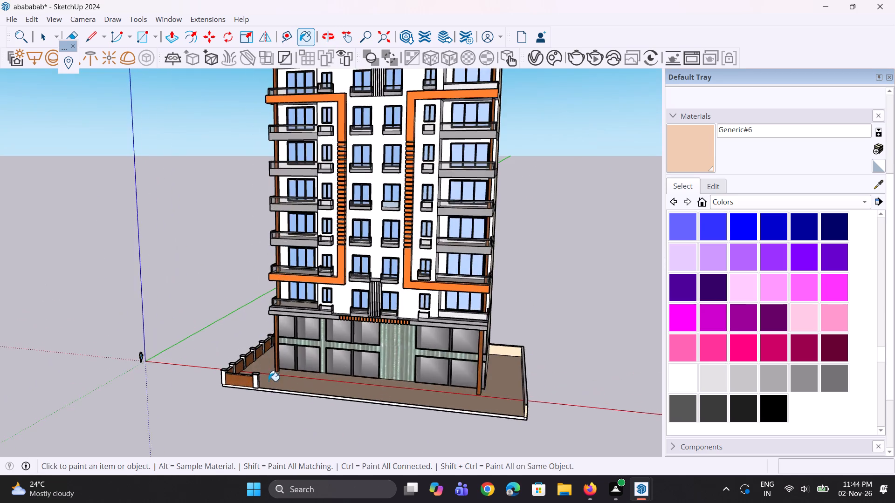
pyautogui.scroll(5, 268, 381)
pyautogui.moveTo(273, 406); pyautogui.dragTo(300, 390, button='middle')
pyautogui.scroll(-10, 263, 430)
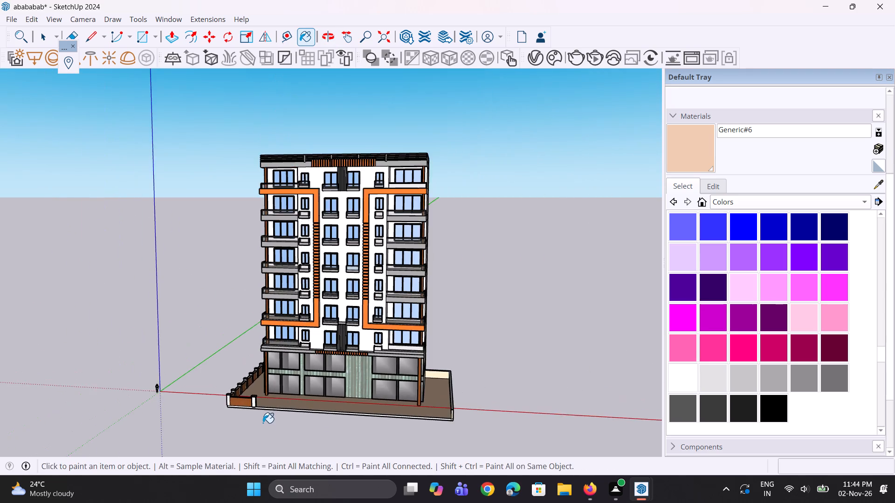
pyautogui.moveTo(267, 419); pyautogui.dragTo(303, 391, button='middle')
pyautogui.scroll(3, 303, 390)
# Save the model.
pyautogui.hotkey('ctrl', 's')
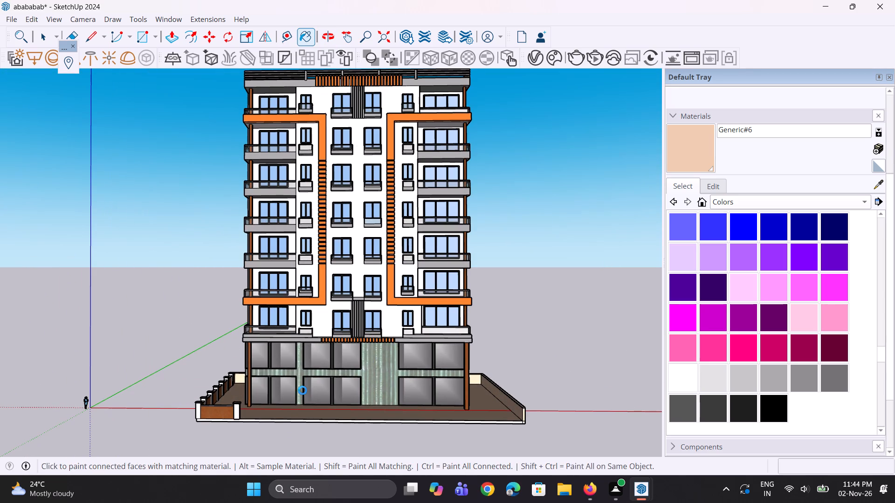
pyautogui.press('space')
pyautogui.press('space')
# Export the full front view as a PNG 2D graphic named abababab in the Documents folder.
pyautogui.scroll(-2, 234, 384)
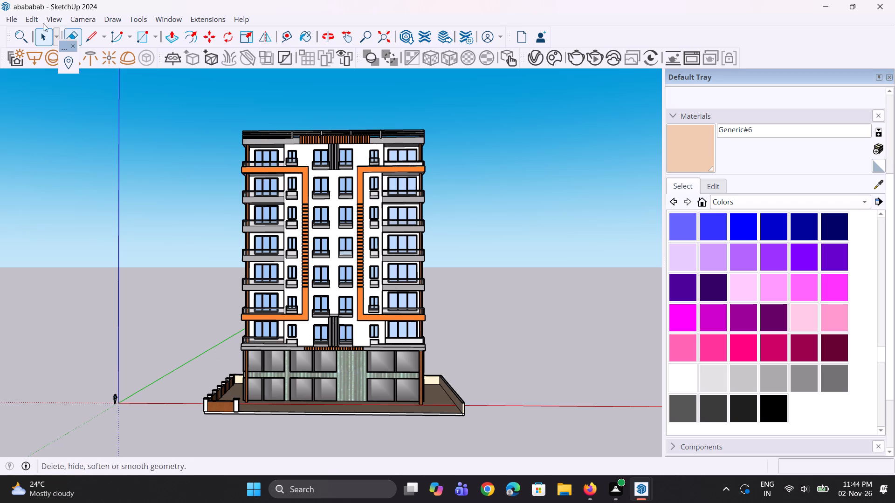
pyautogui.click(13, 14)
pyautogui.click(58, 197)
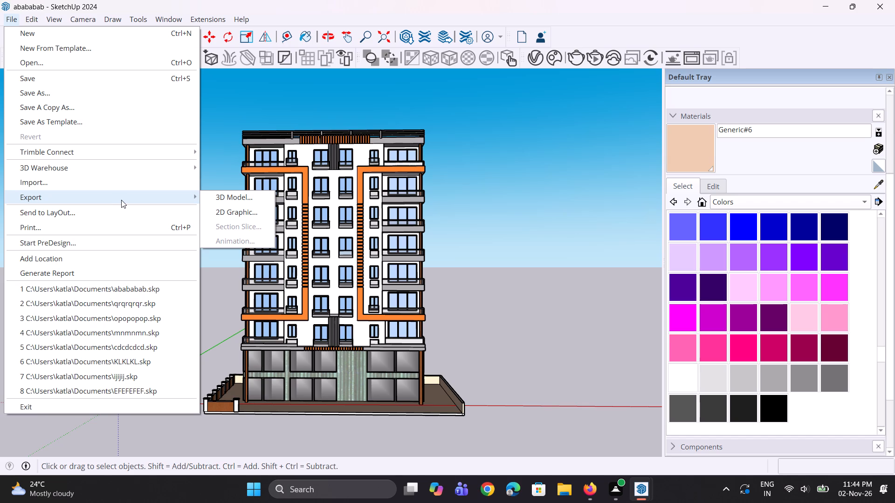
pyautogui.click(268, 215)
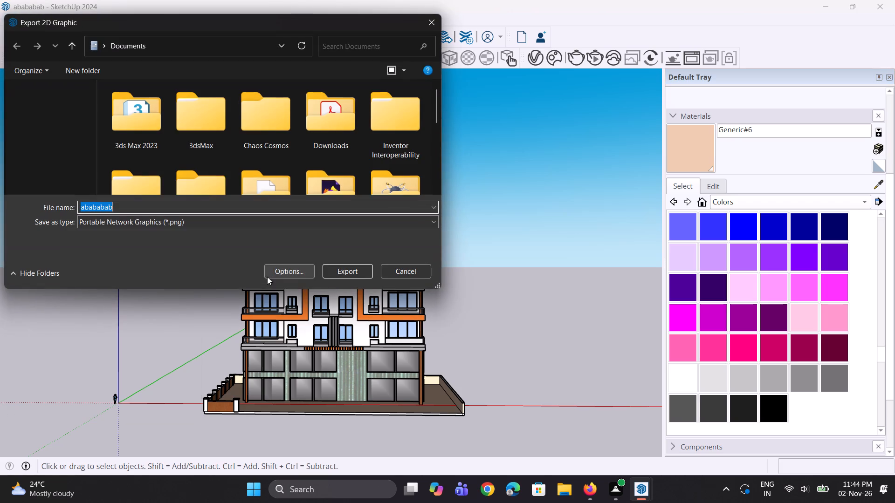
pyautogui.click(343, 270)
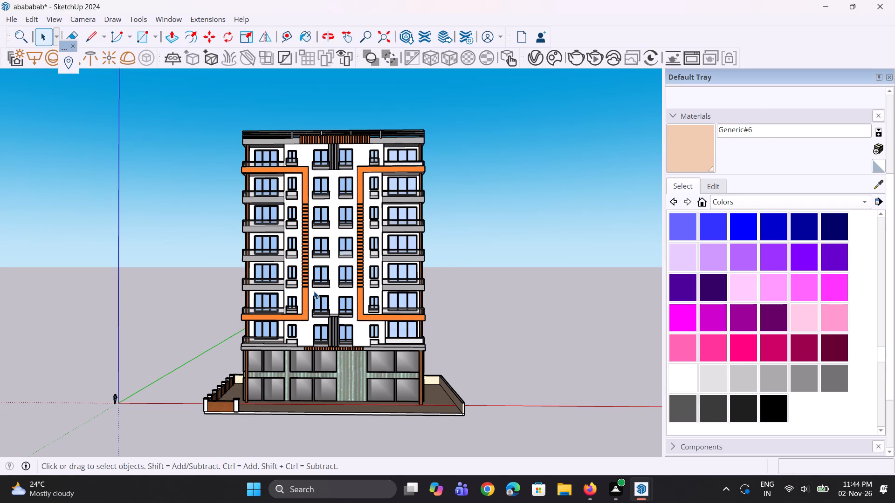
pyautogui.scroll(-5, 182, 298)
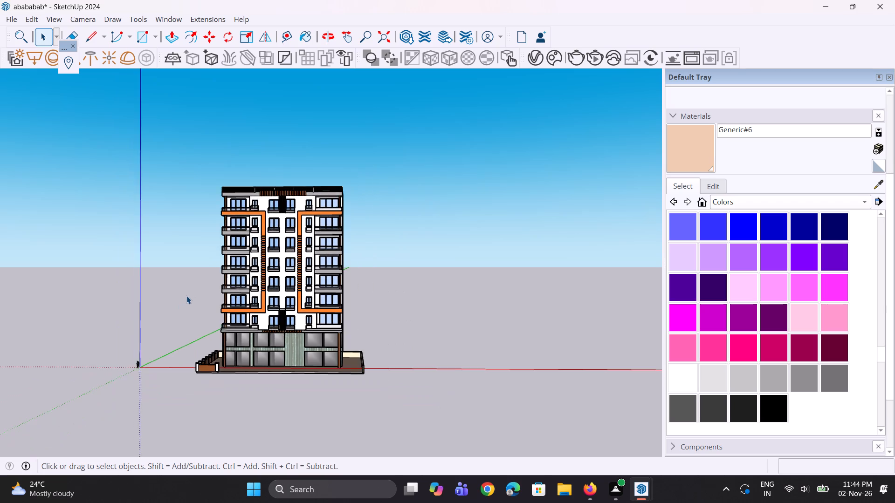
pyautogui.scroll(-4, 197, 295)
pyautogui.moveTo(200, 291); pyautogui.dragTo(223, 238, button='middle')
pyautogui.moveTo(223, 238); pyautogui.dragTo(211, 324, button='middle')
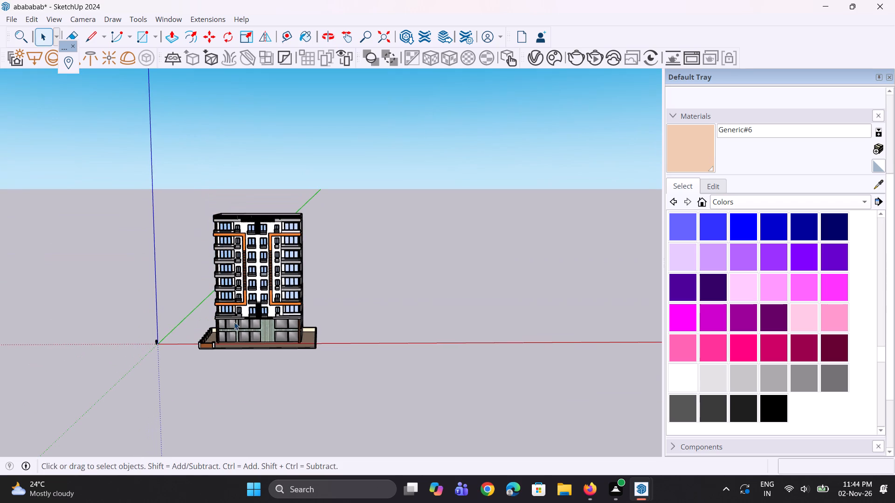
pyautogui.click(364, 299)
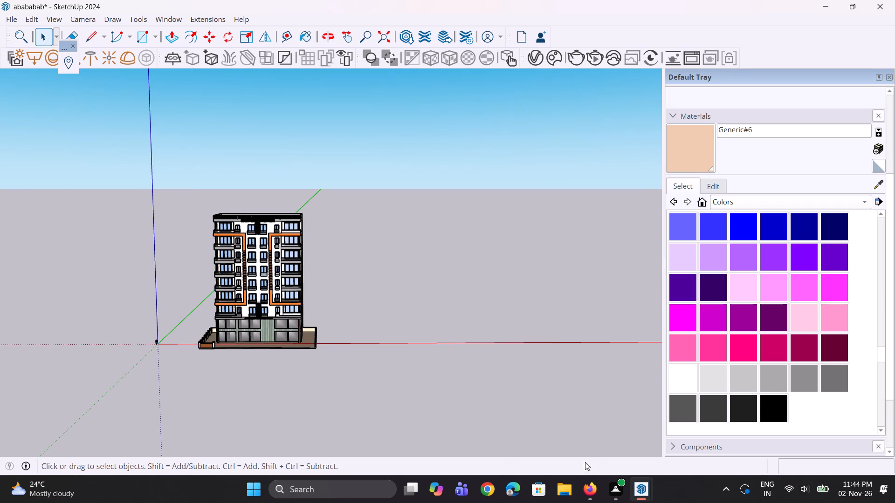